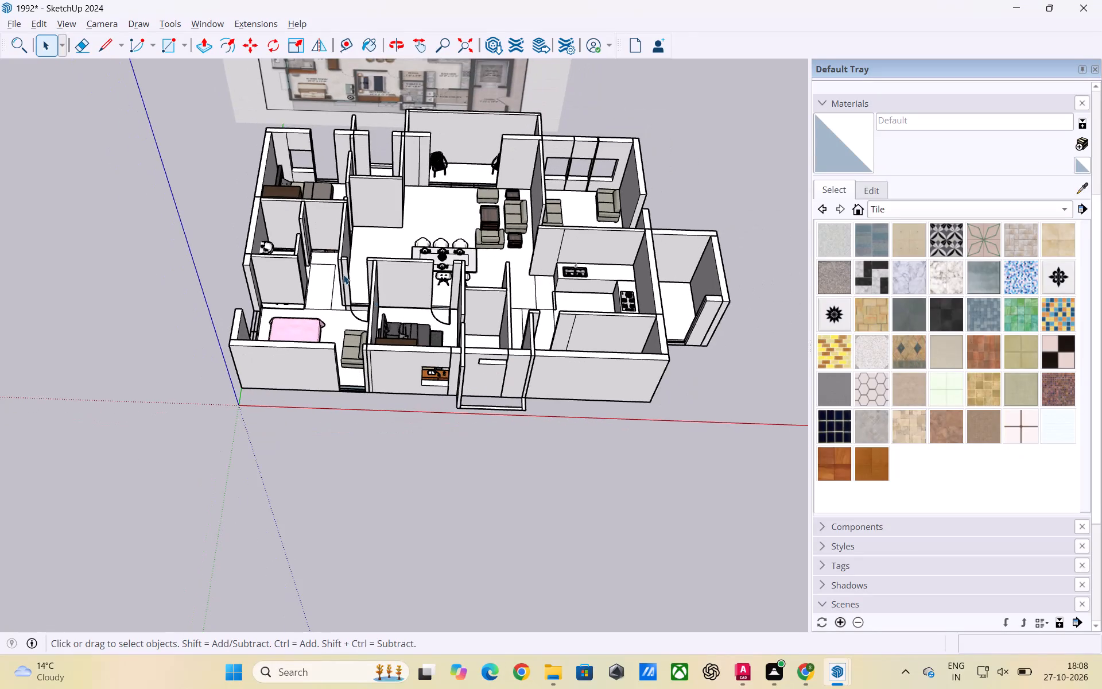
Examine the furnished rooms and floors of the house from above.
scroll(343, 274, down, 1)
scroll(356, 273, up, 1)
middle_drag(422, 287, 433, 459)
scroll(474, 318, up, 6)
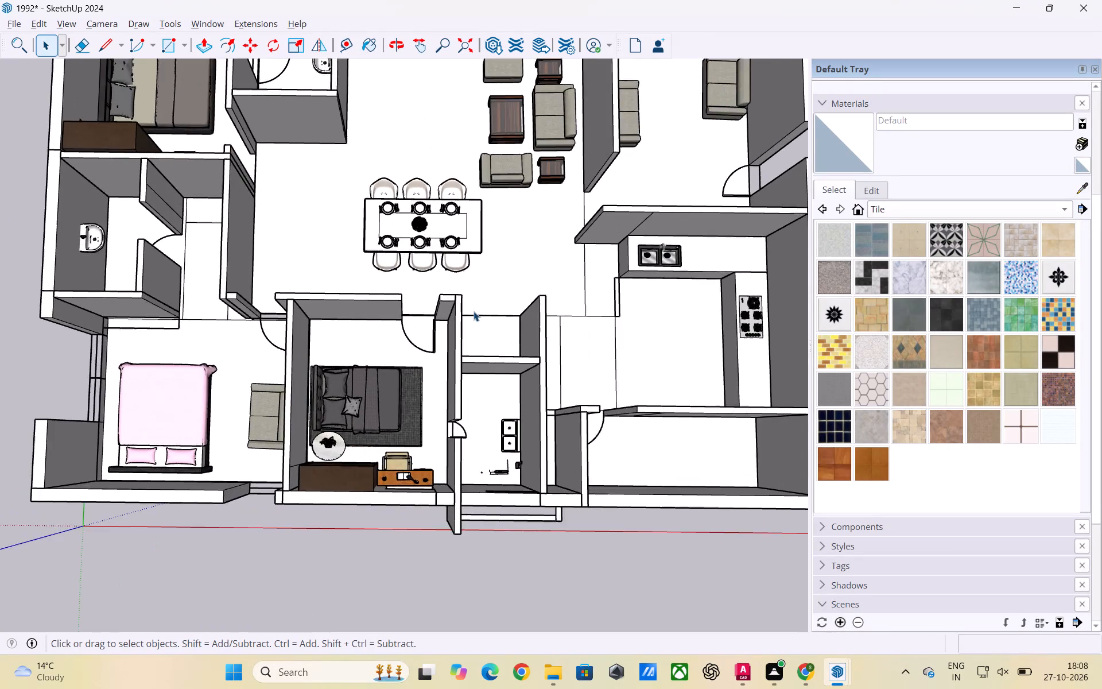
scroll(474, 311, down, 6)
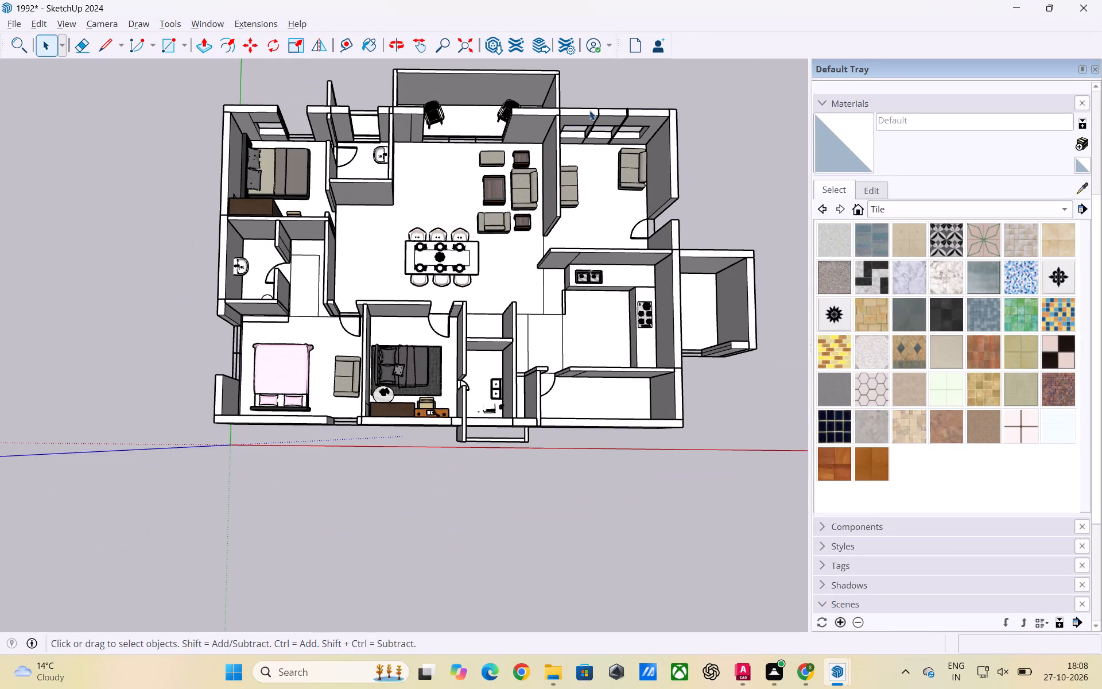
scroll(397, 351, up, 3)
scroll(108, 227, down, 4)
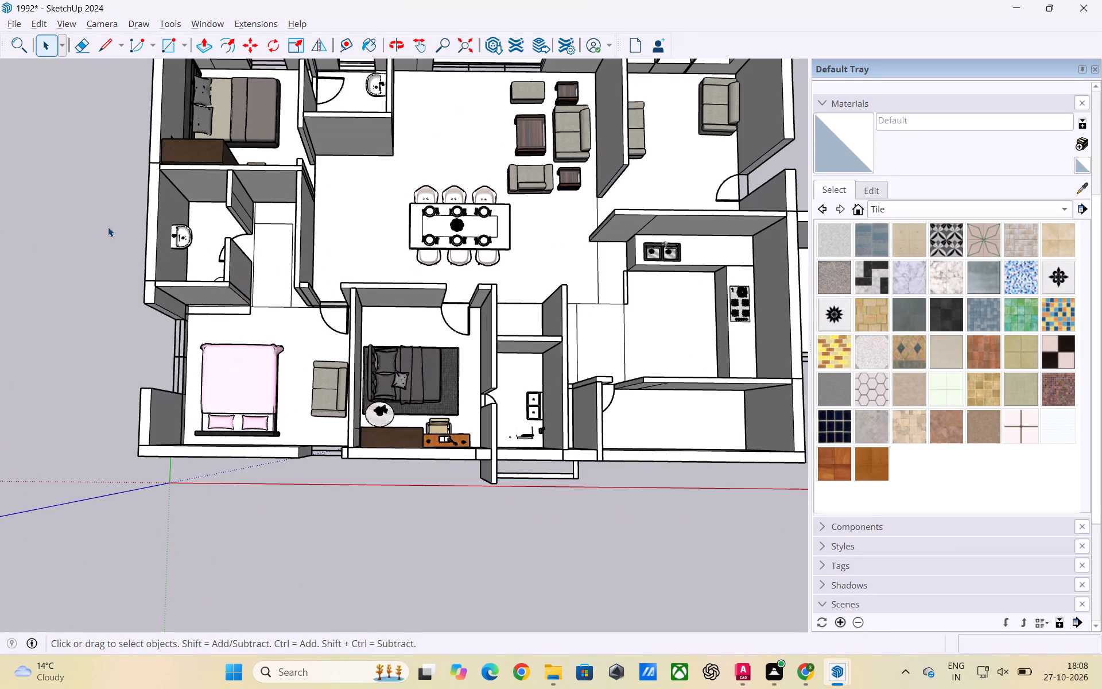
scroll(108, 225, down, 2)
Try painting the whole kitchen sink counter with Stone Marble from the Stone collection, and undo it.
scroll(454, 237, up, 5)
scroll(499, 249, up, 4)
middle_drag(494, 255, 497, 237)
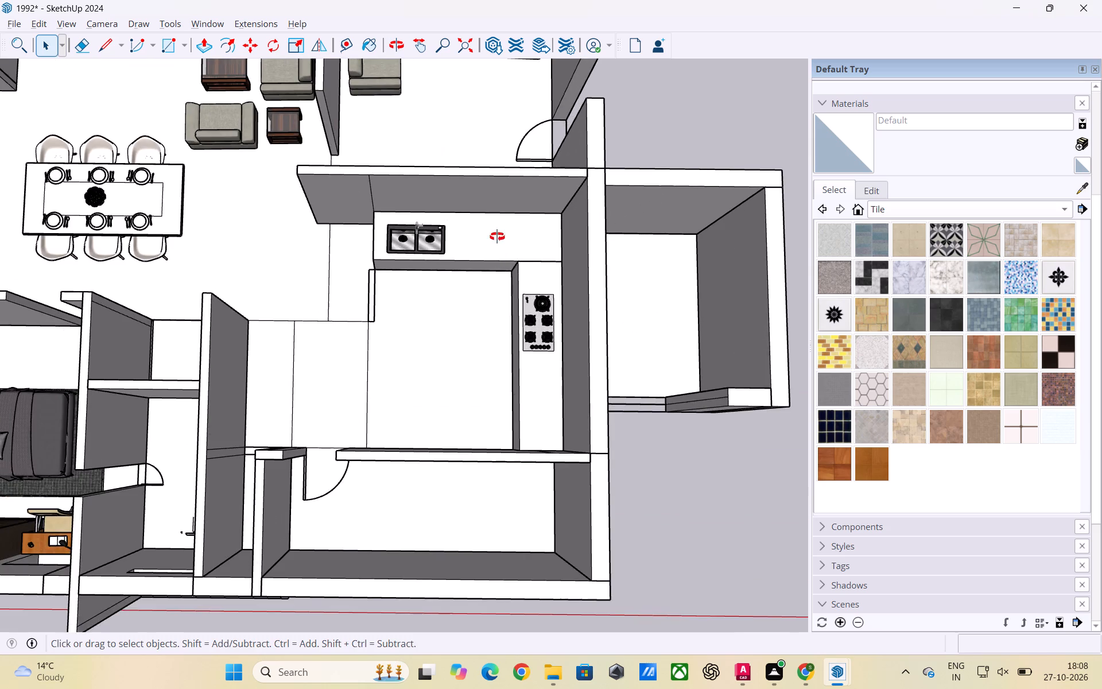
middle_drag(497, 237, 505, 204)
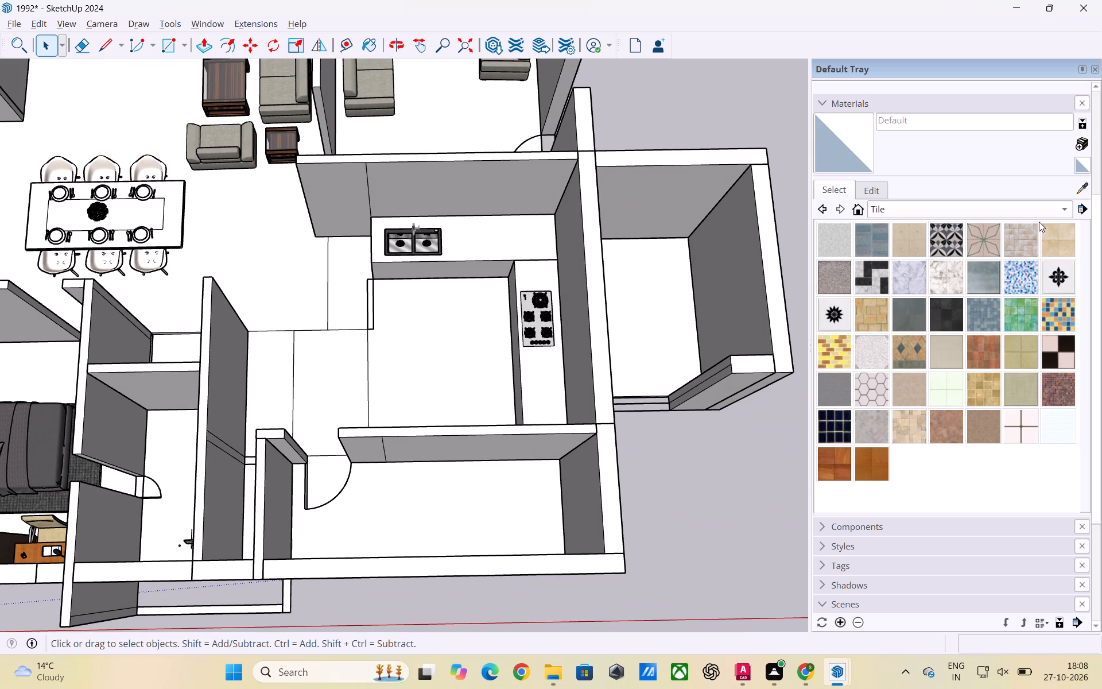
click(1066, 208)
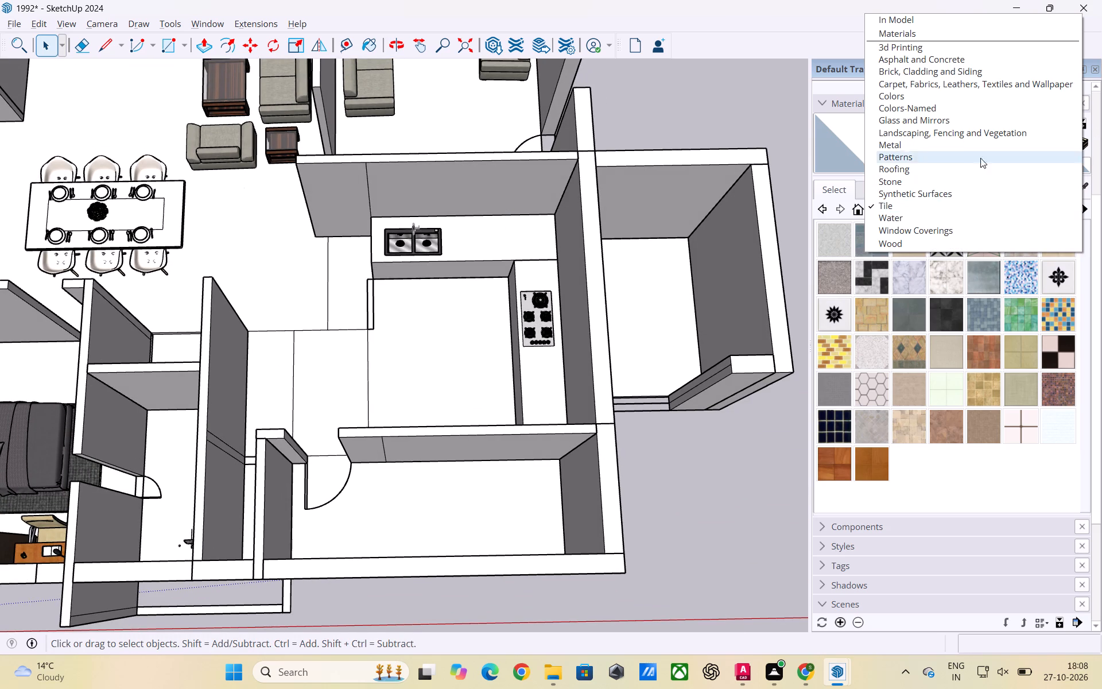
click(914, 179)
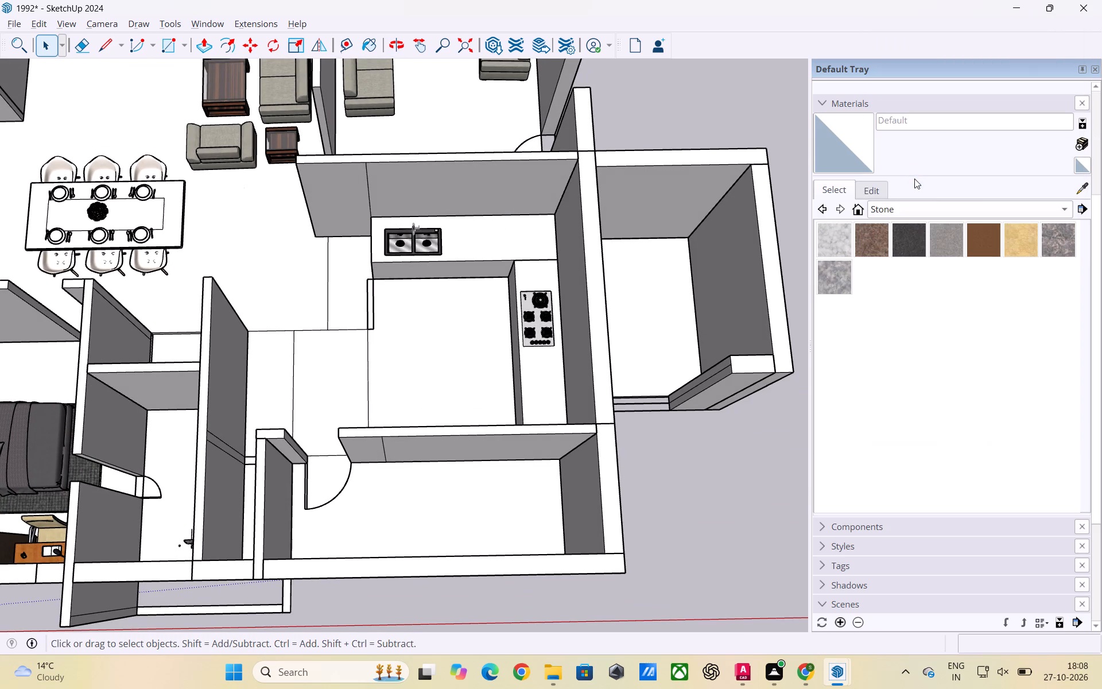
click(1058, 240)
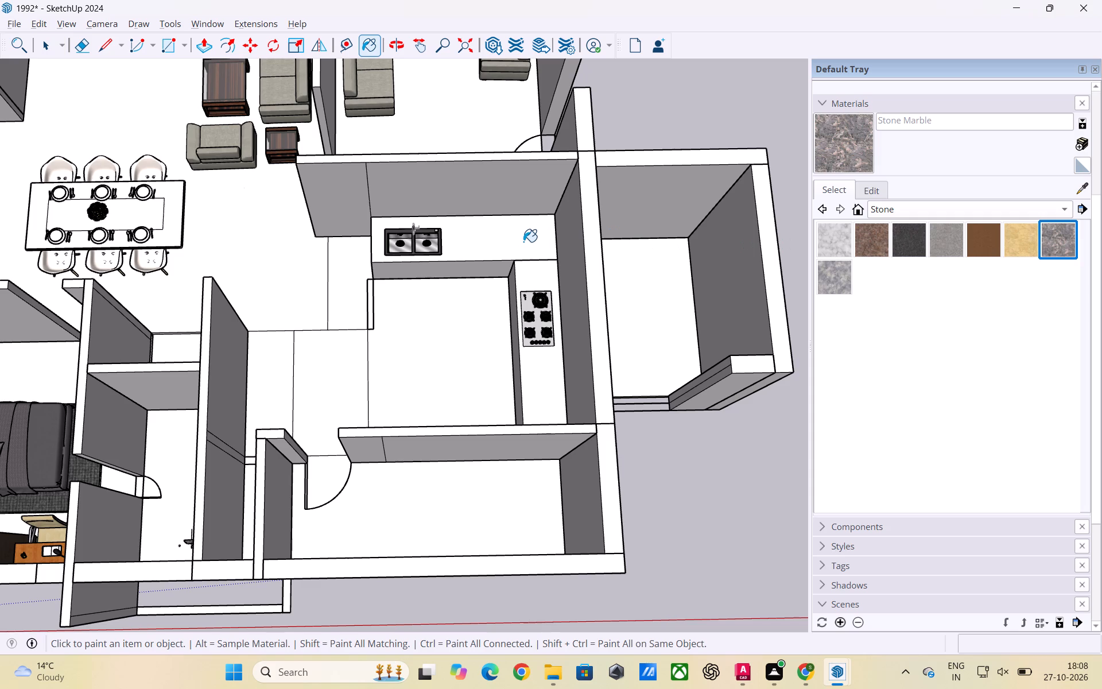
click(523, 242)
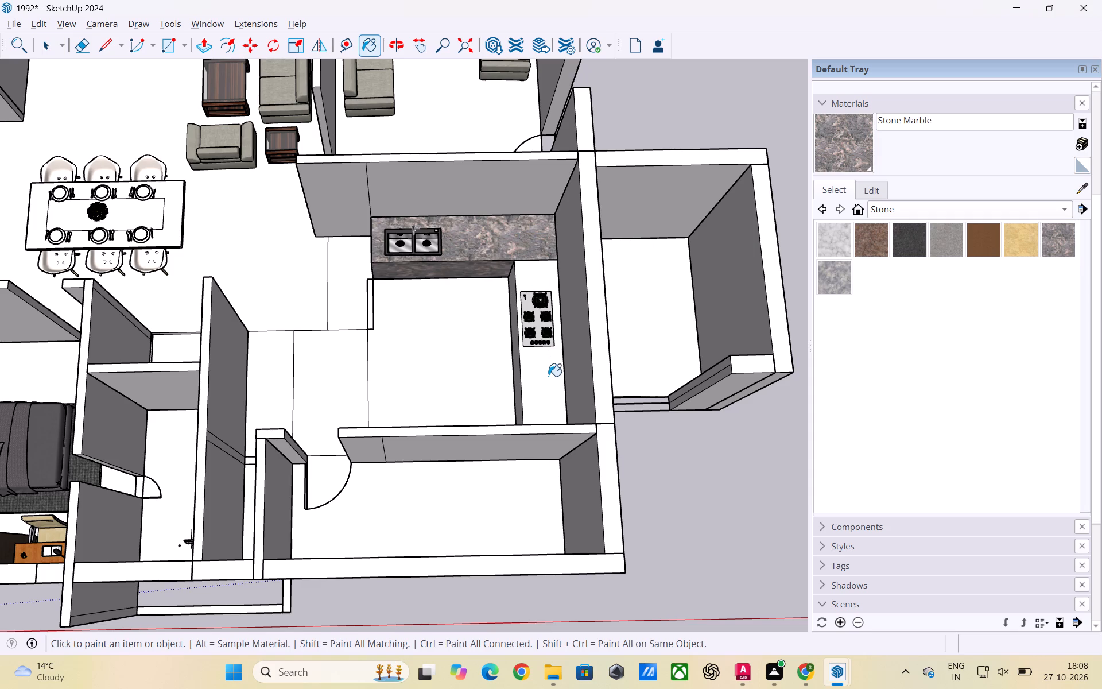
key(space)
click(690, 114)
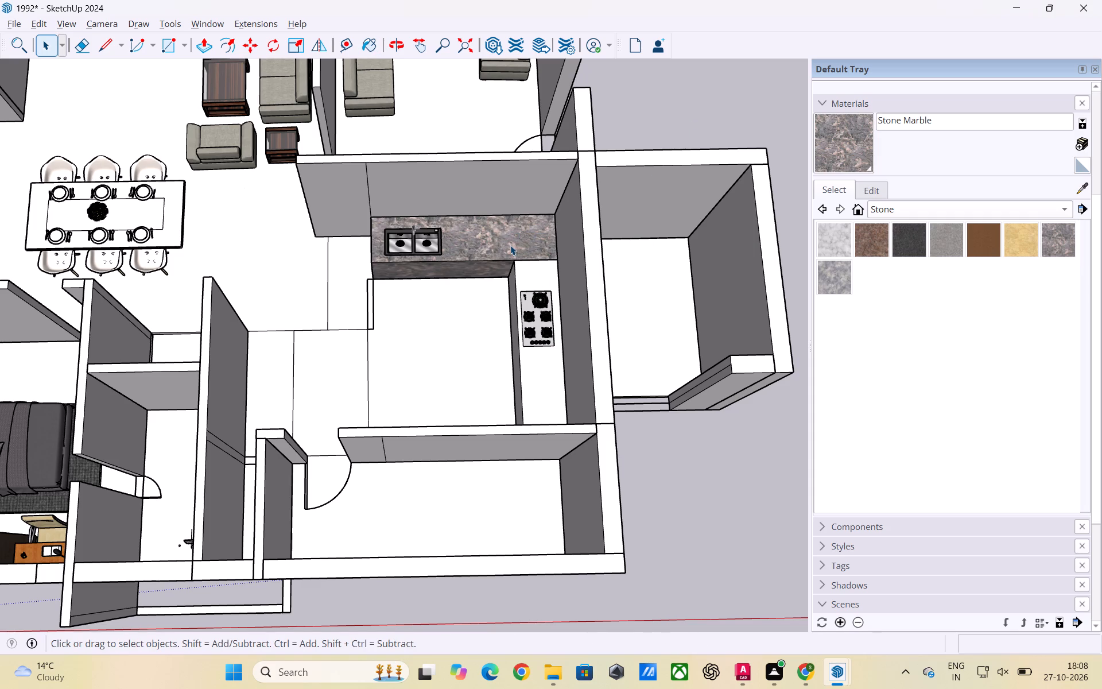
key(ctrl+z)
Paint only the top face inside the sink counter group with Stone Marble.
triple_click(505, 241)
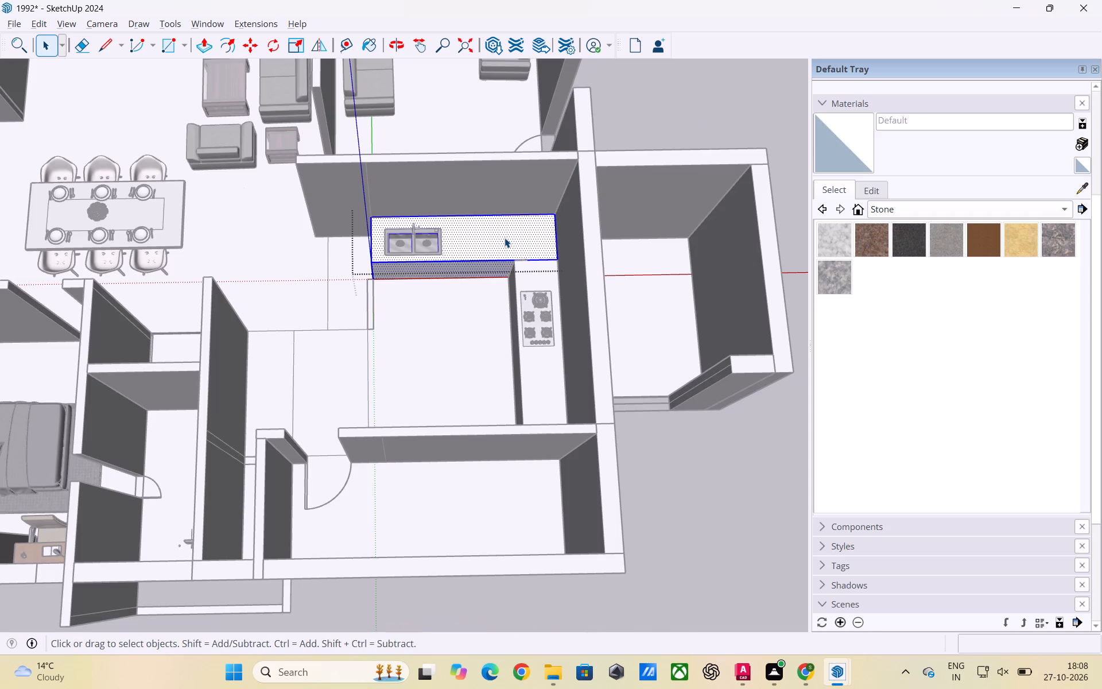
click(506, 238)
click(1058, 237)
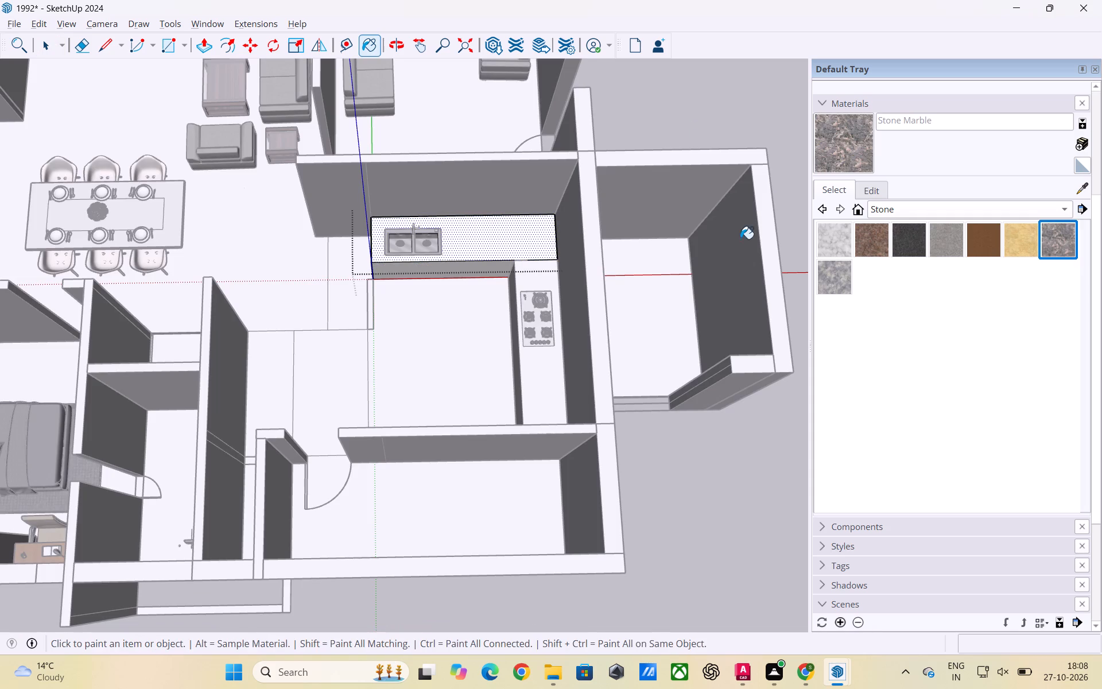
click(540, 236)
click(550, 391)
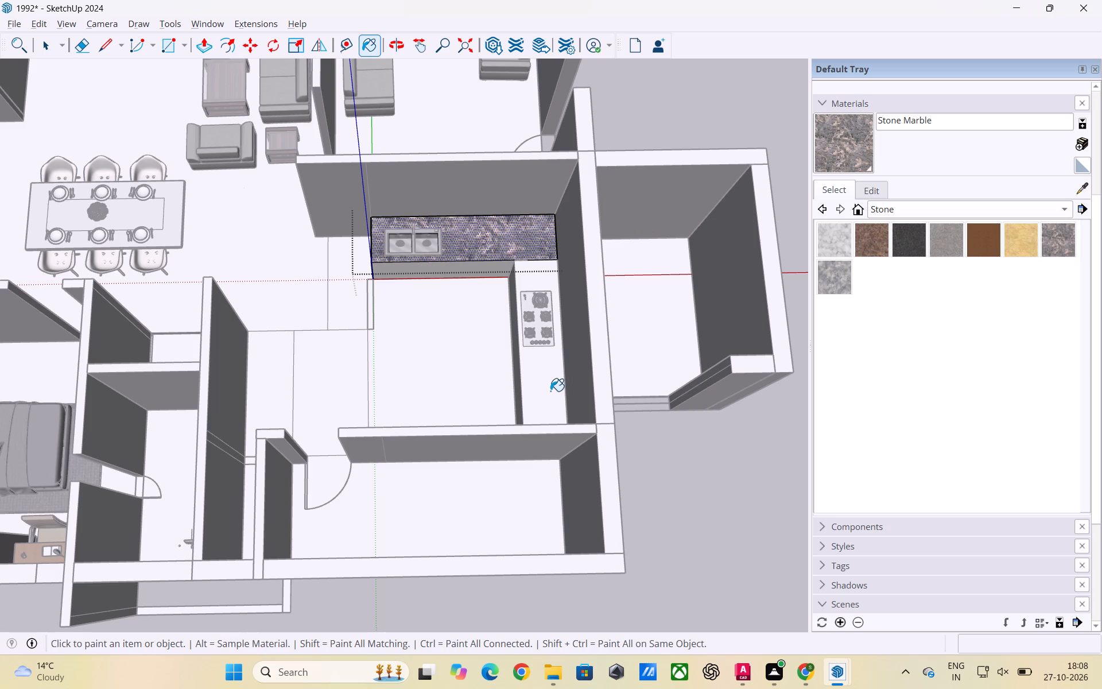
triple_click(548, 390)
key(space)
click(684, 456)
Paint only the top face inside the stove counter group with Stone Marble.
click(543, 385)
double_click(548, 385)
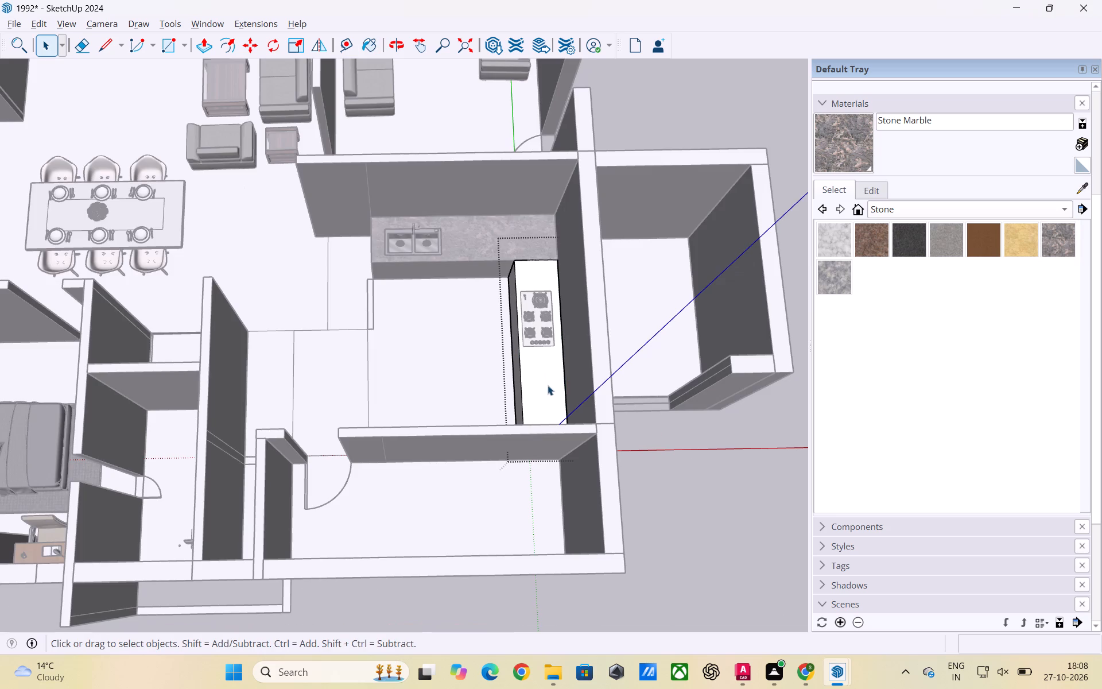
click(548, 385)
click(1062, 256)
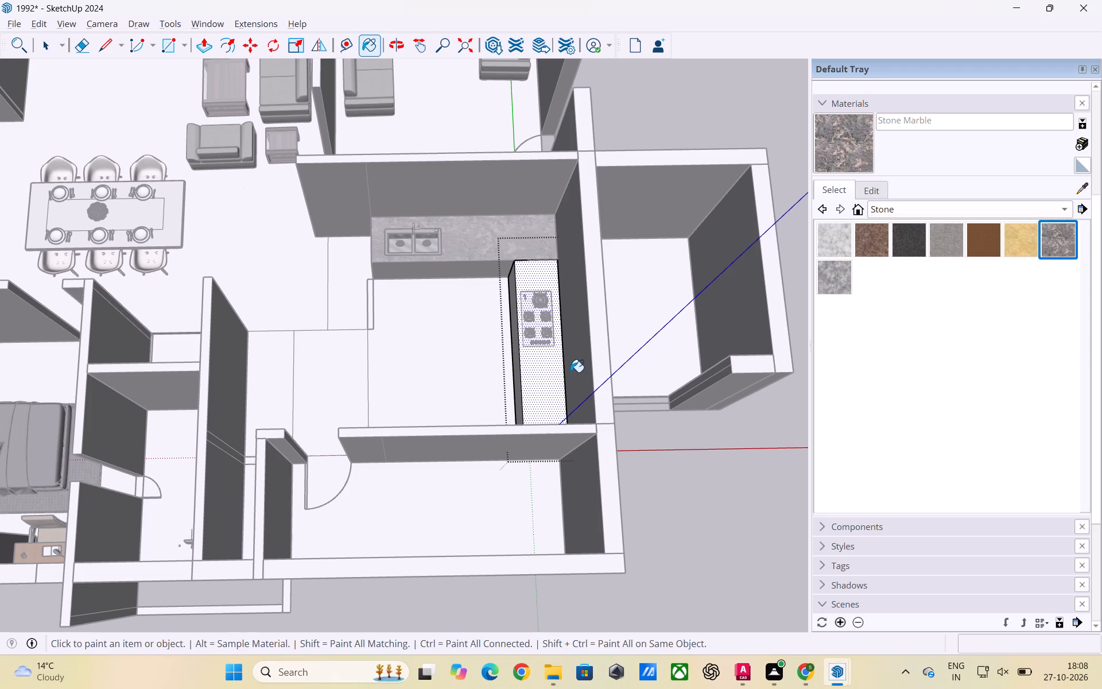
click(549, 375)
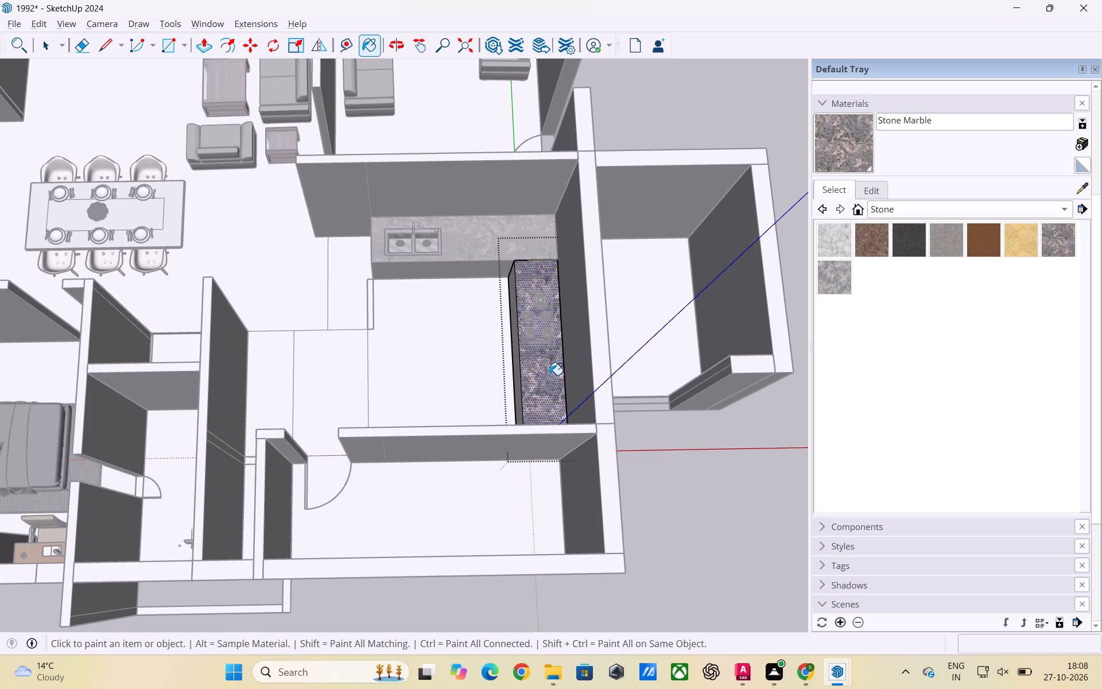
key(space)
click(726, 508)
Examine the two kitchen countertops and the adjoining walls from several angles.
scroll(549, 362, up, 3)
scroll(588, 366, down, 3)
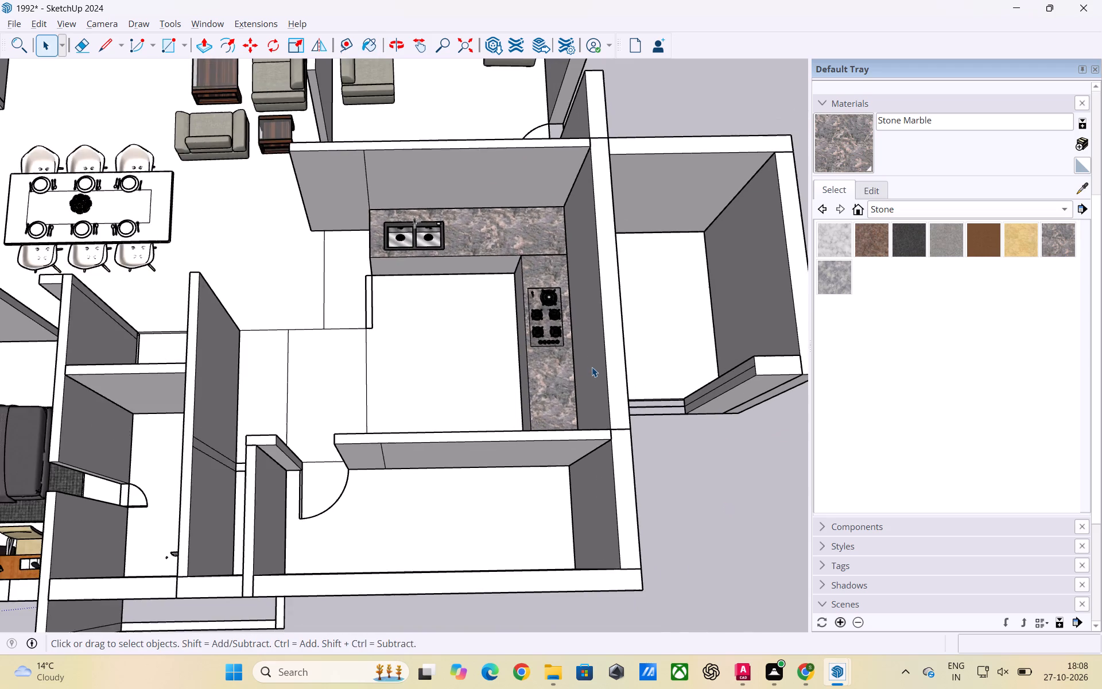
scroll(592, 367, down, 4)
middle_drag(549, 394, 579, 305)
scroll(528, 382, up, 3)
middle_drag(447, 372, 467, 372)
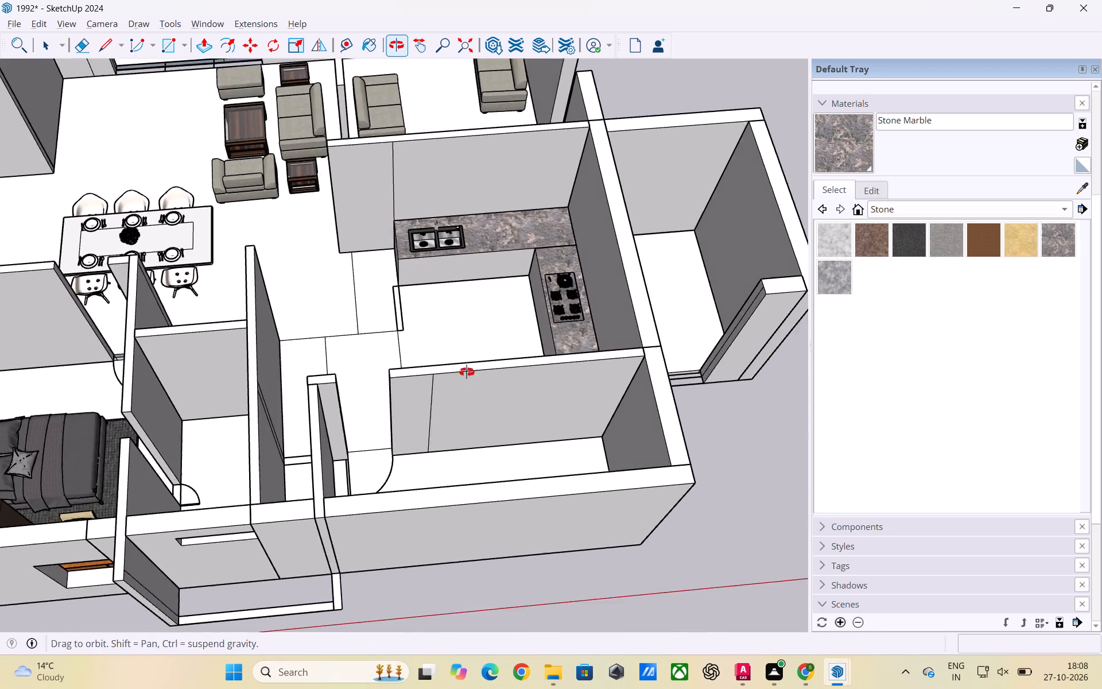
middle_drag(467, 372, 743, 369)
scroll(673, 438, up, 3)
scroll(659, 410, down, 2)
middle_drag(698, 419, 856, 431)
scroll(672, 384, down, 5)
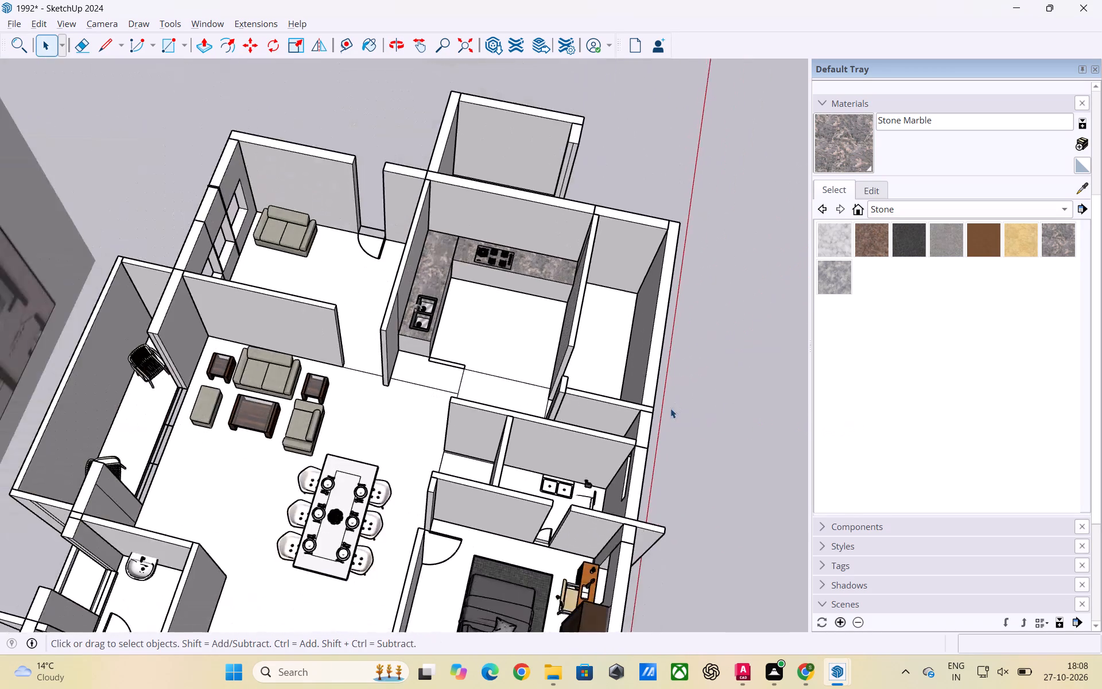
scroll(670, 408, down, 4)
scroll(474, 360, up, 8)
middle_drag(474, 362, 414, 279)
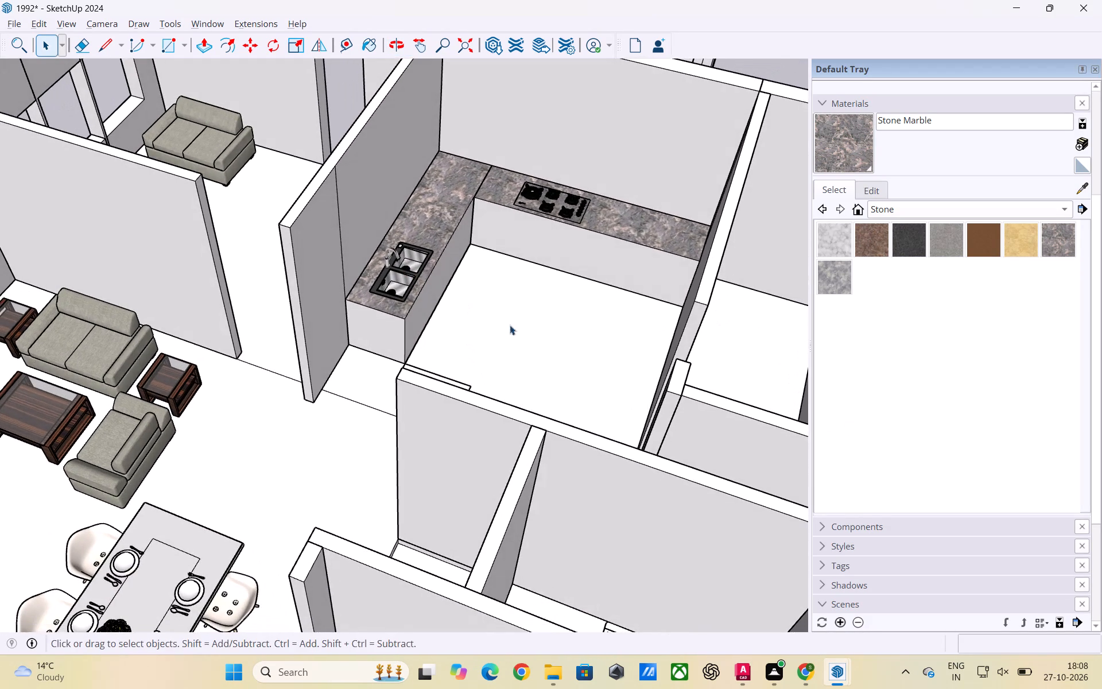
scroll(617, 246, down, 5)
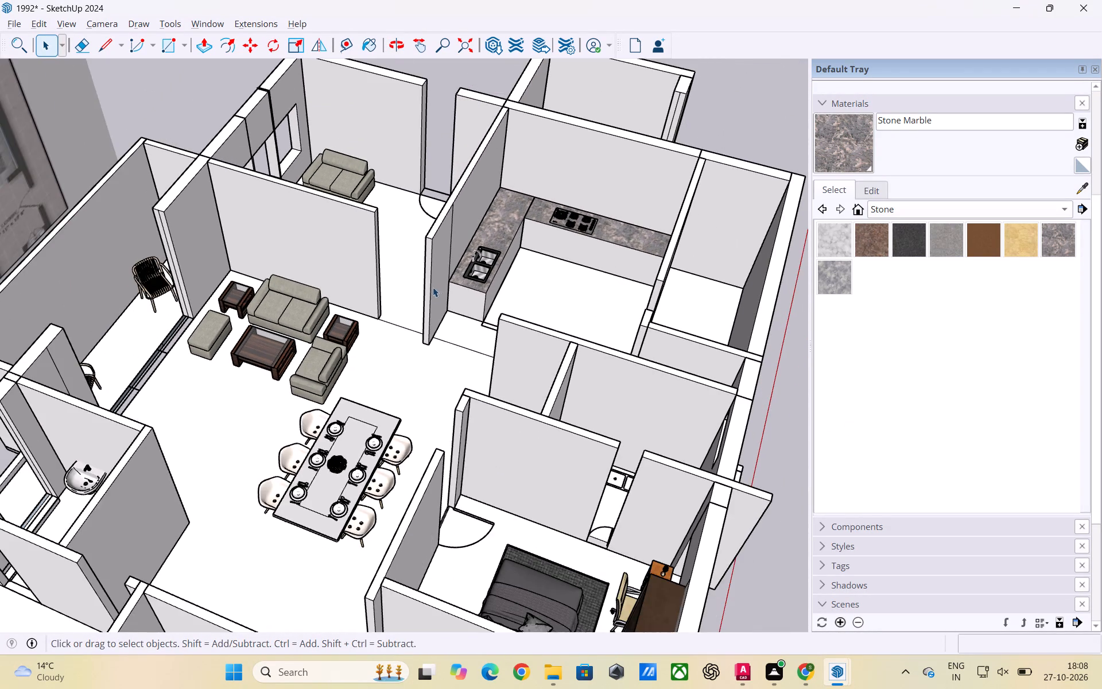
Examine the whole house model from outside and the furnished rooms around the dining area.
middle_drag(436, 287, 628, 288)
scroll(550, 266, down, 3)
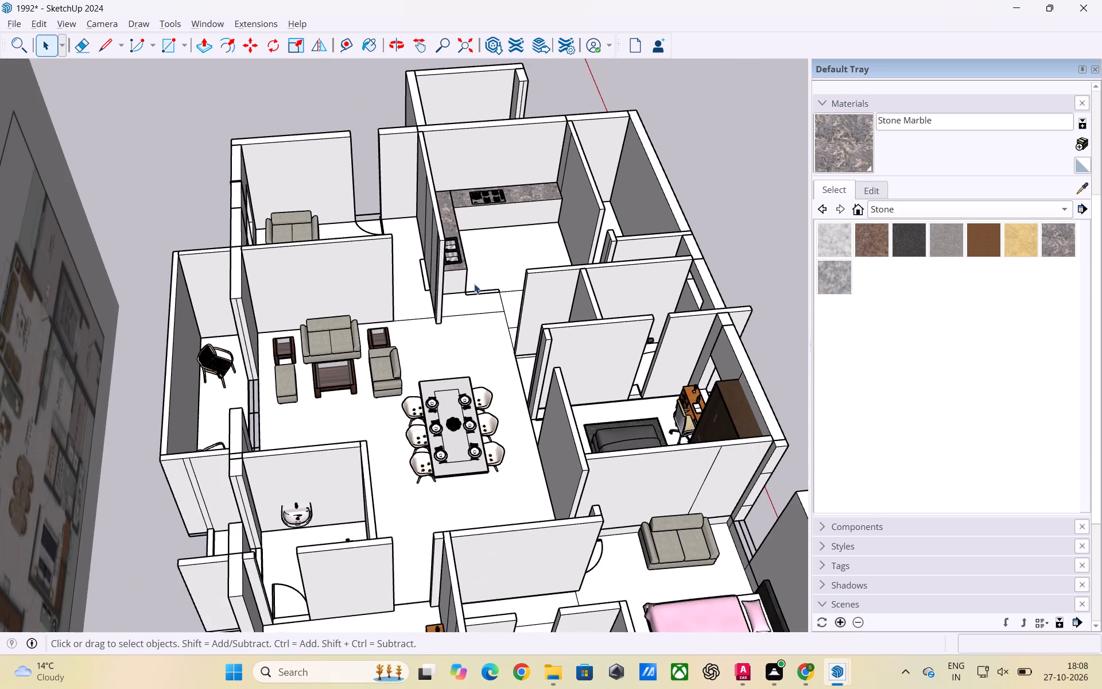
scroll(474, 286, down, 2)
middle_drag(482, 398, 378, 338)
scroll(288, 336, up, 2)
scroll(200, 316, down, 6)
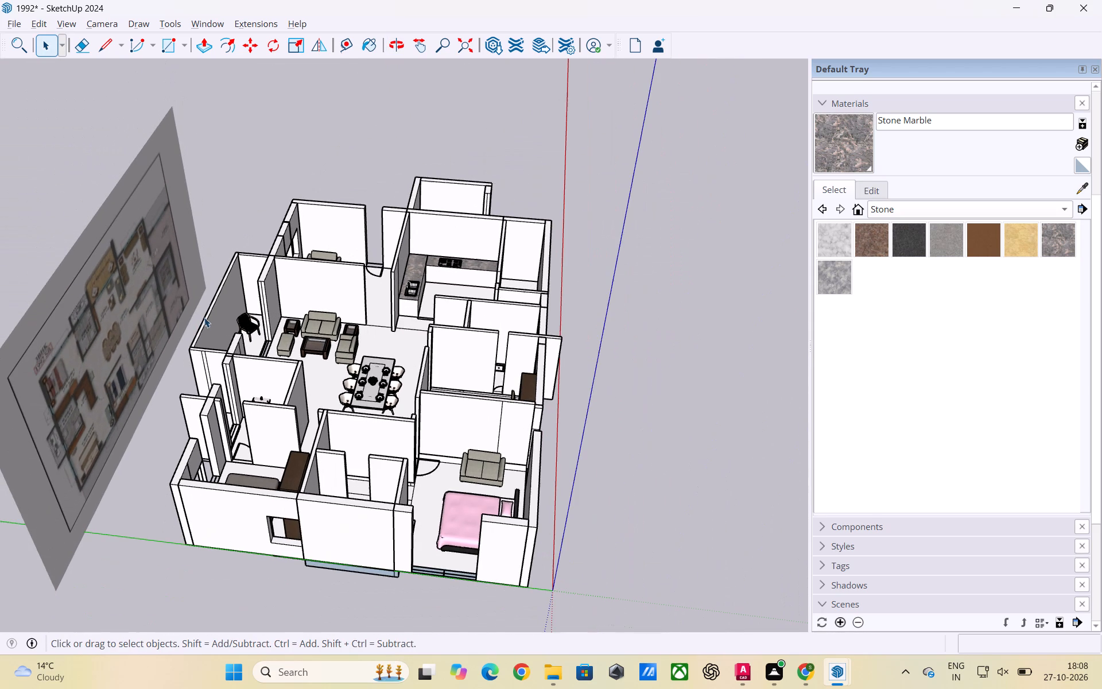
scroll(219, 312, down, 8)
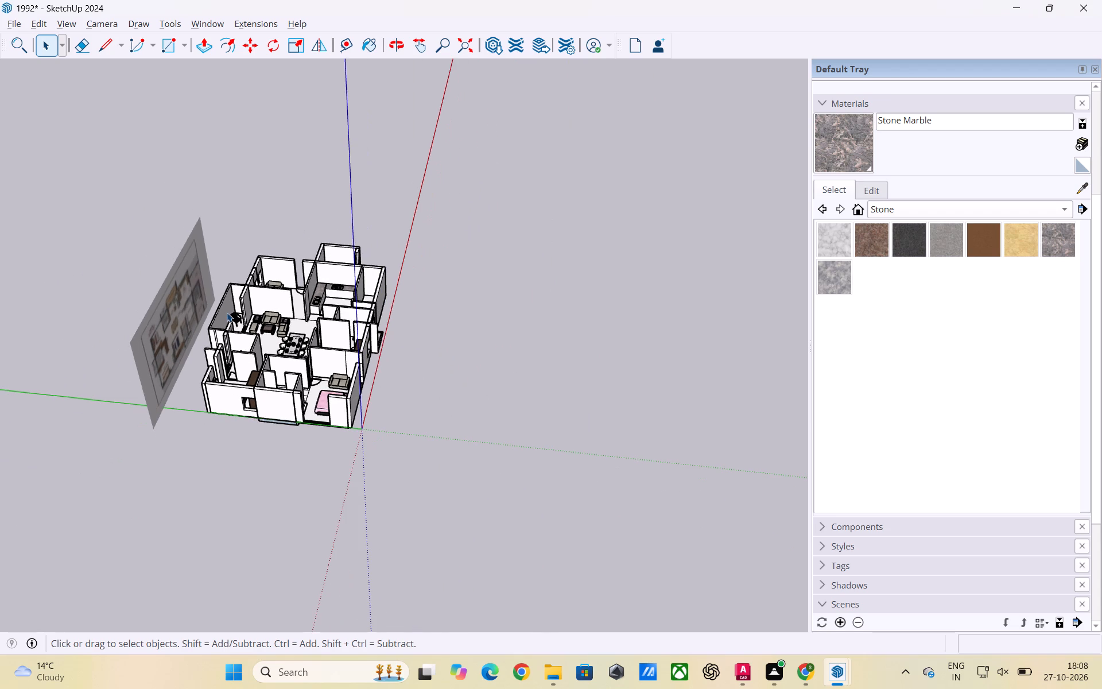
scroll(227, 312, down, 2)
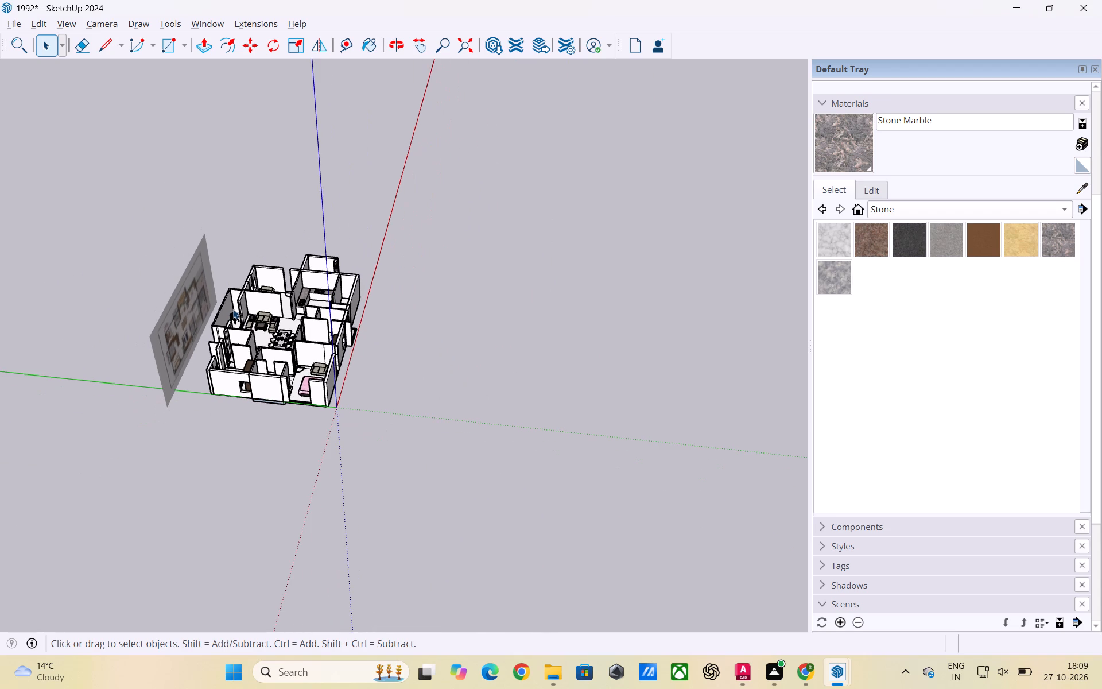
scroll(233, 309, down, 2)
scroll(283, 303, down, 2)
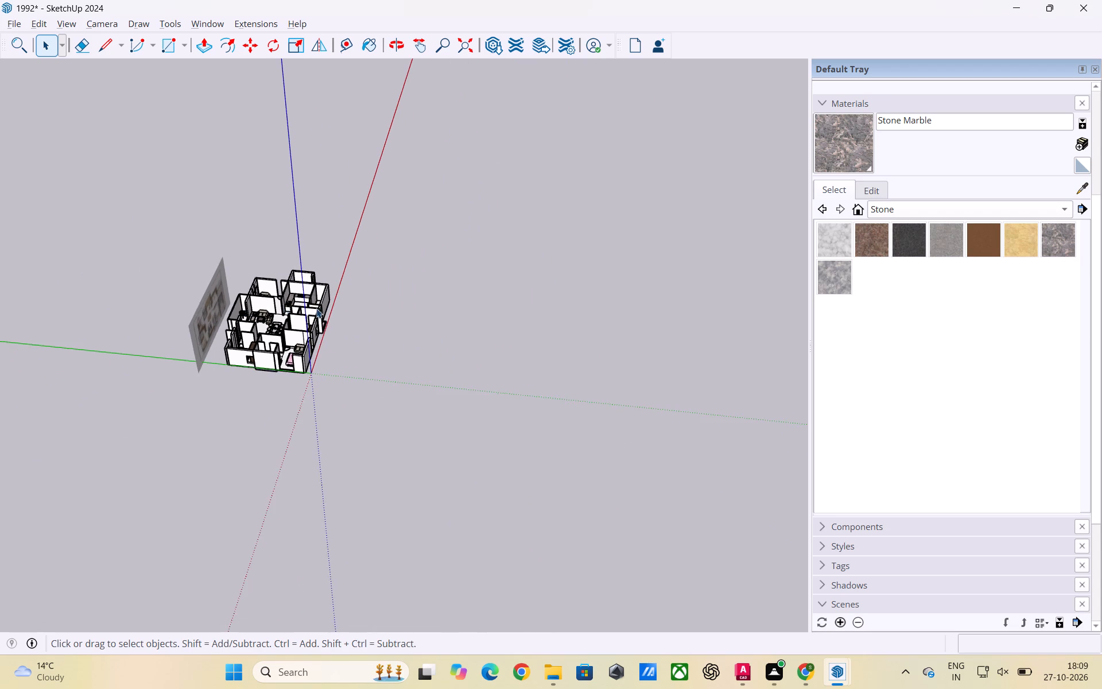
scroll(316, 308, down, 1)
scroll(320, 318, up, 5)
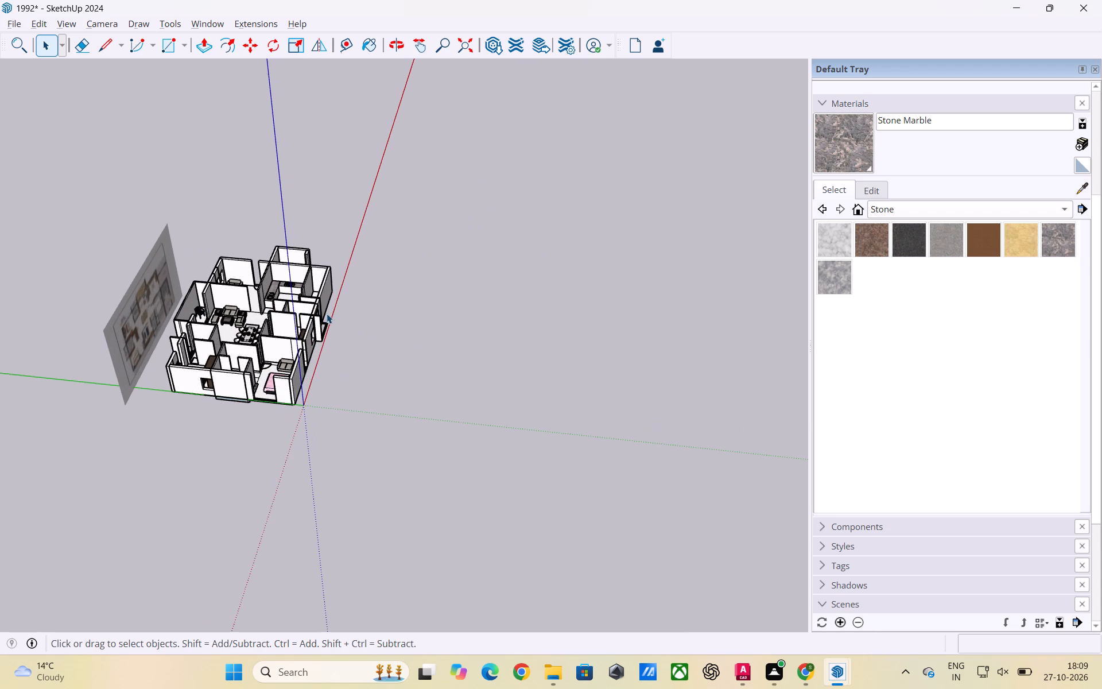
scroll(262, 311, up, 11)
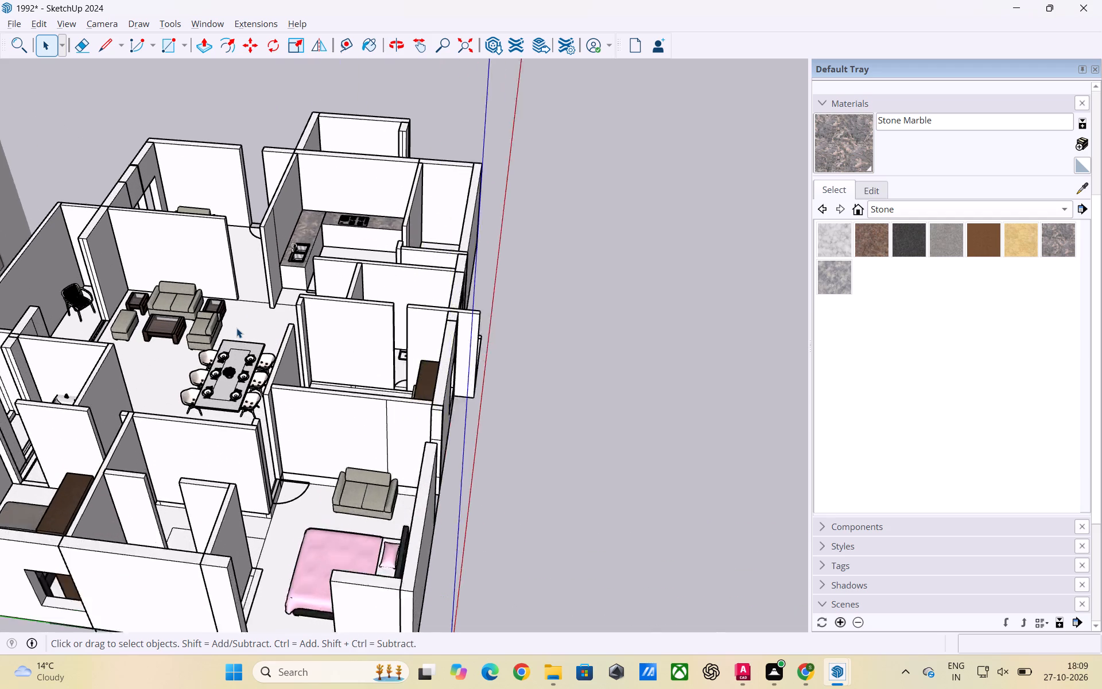
scroll(236, 328, up, 1)
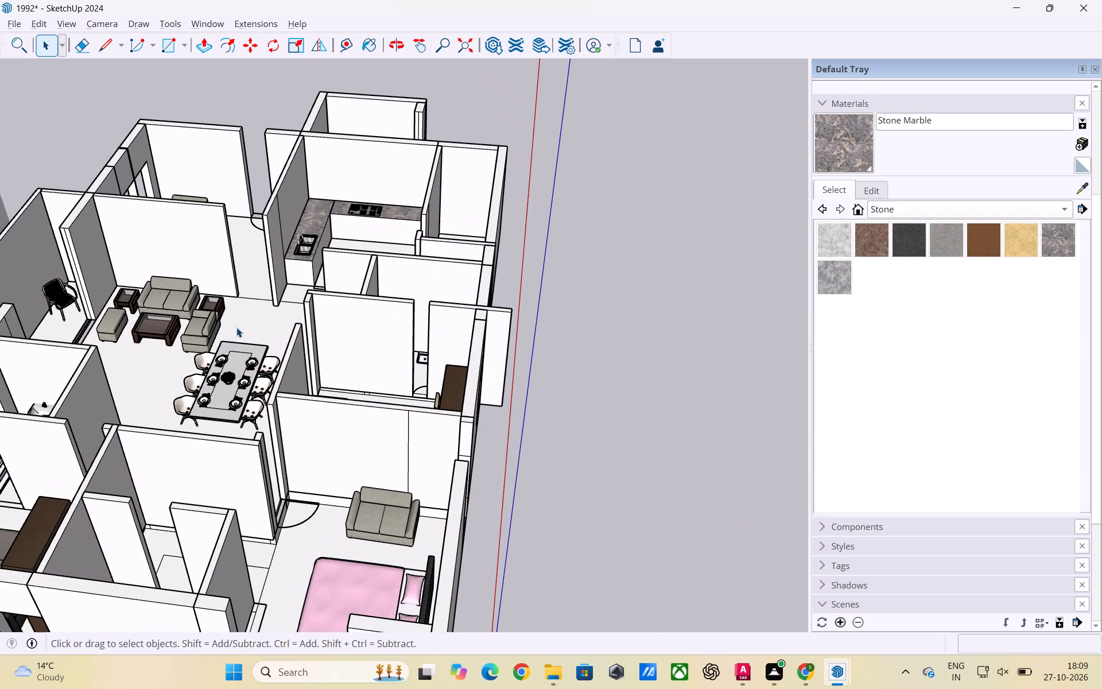
scroll(250, 313, down, 2)
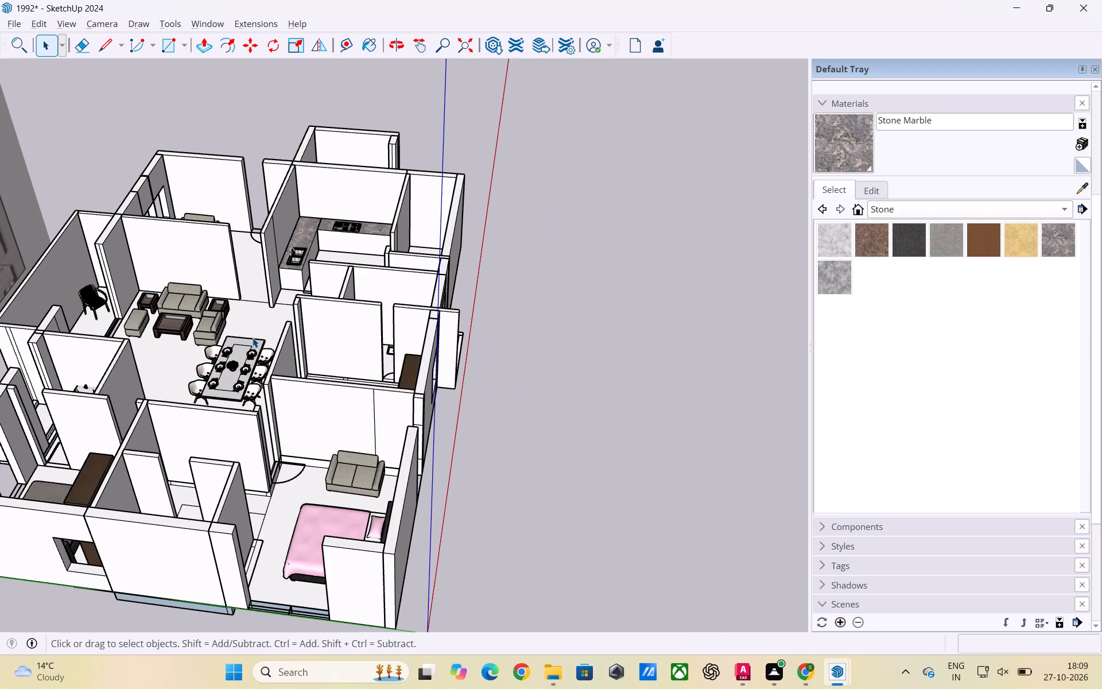
scroll(275, 358, up, 2)
scroll(394, 367, down, 2)
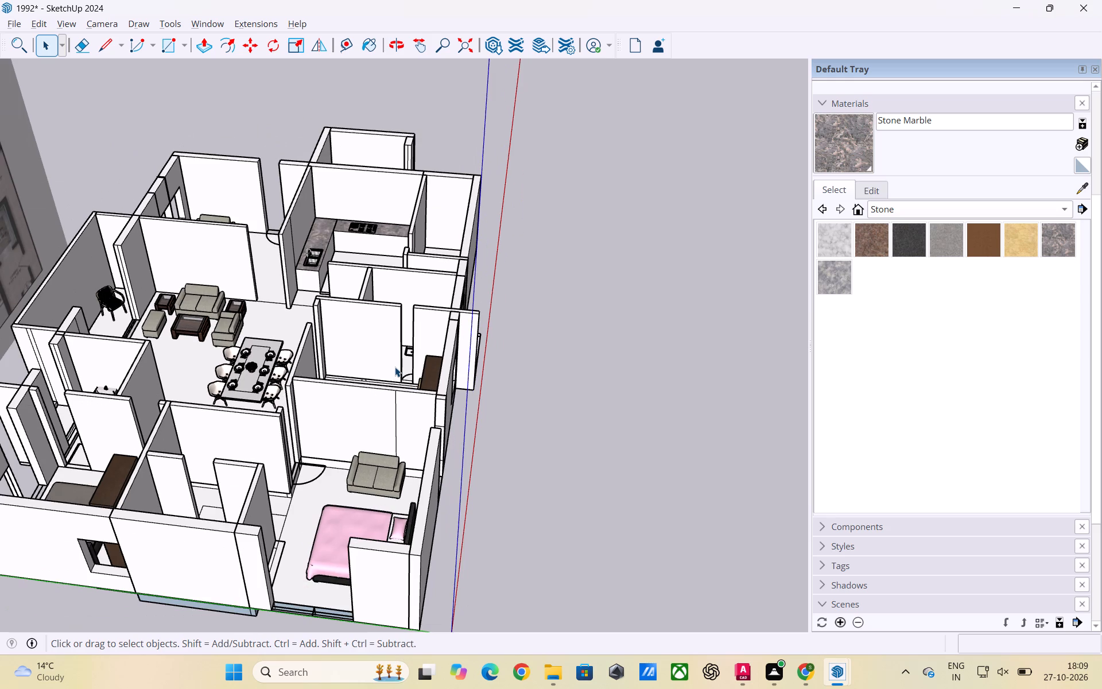
scroll(270, 401, up, 6)
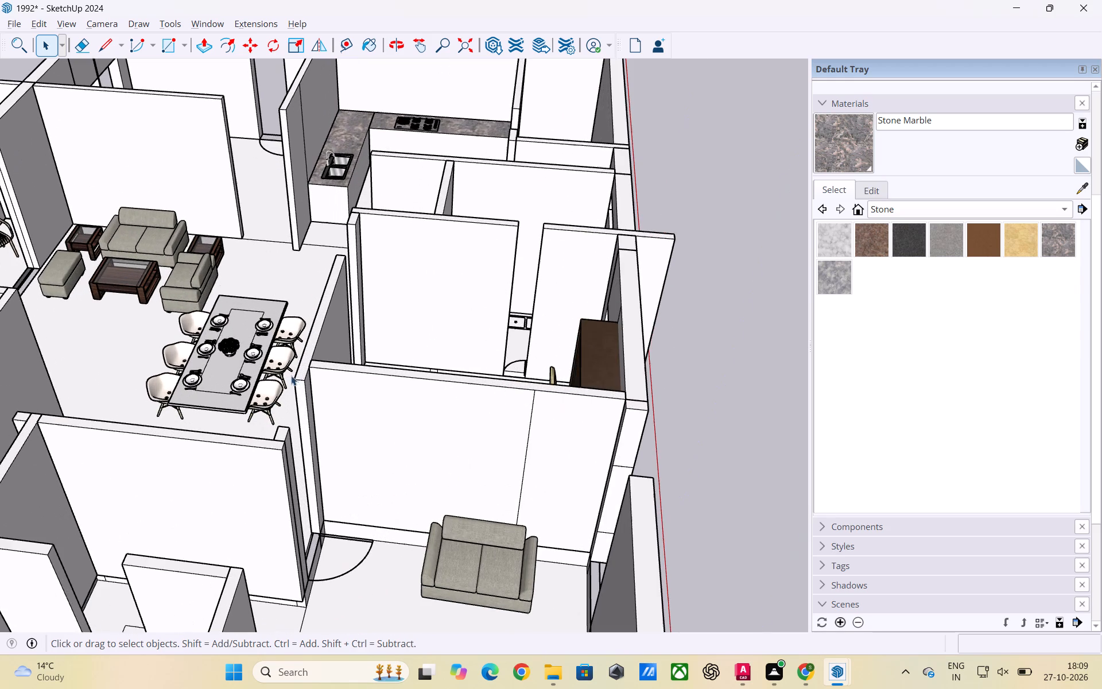
scroll(479, 380, down, 2)
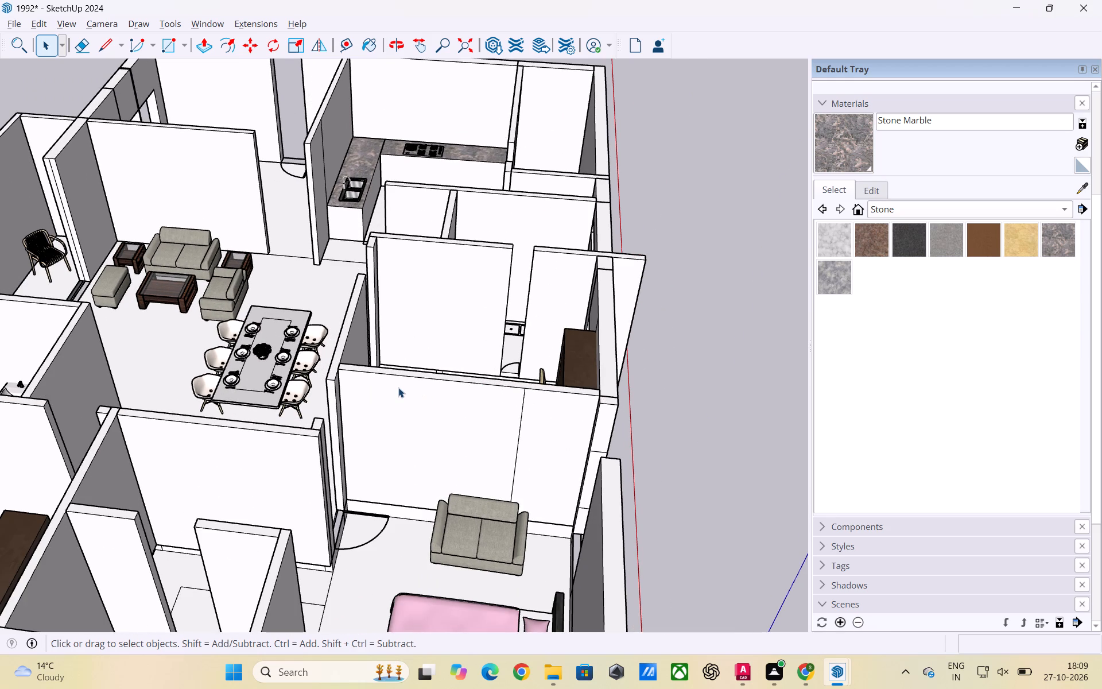
Examine the whole house model from several distances and from a steeper overhead angle.
scroll(350, 389, up, 3)
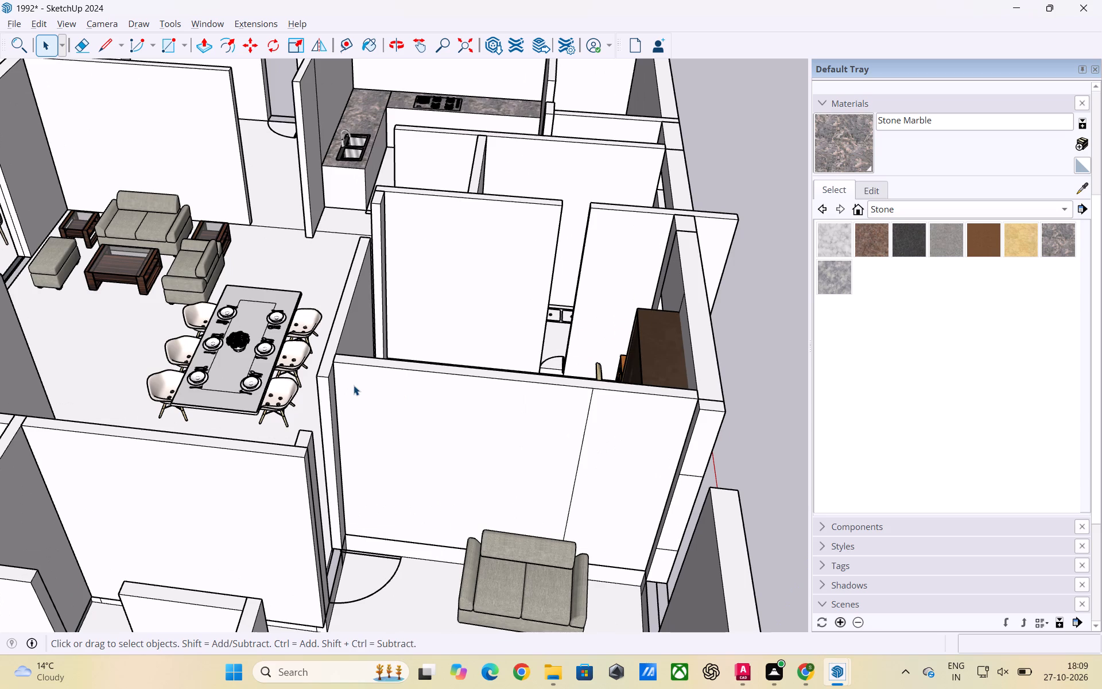
scroll(526, 365, down, 2)
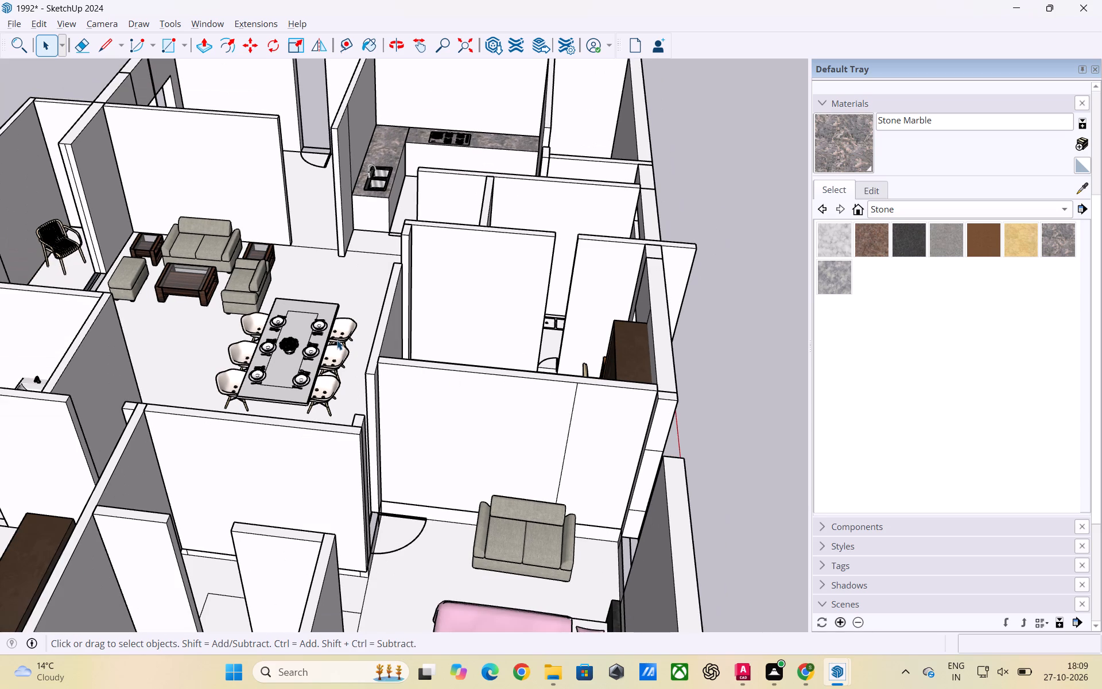
scroll(343, 331, down, 4)
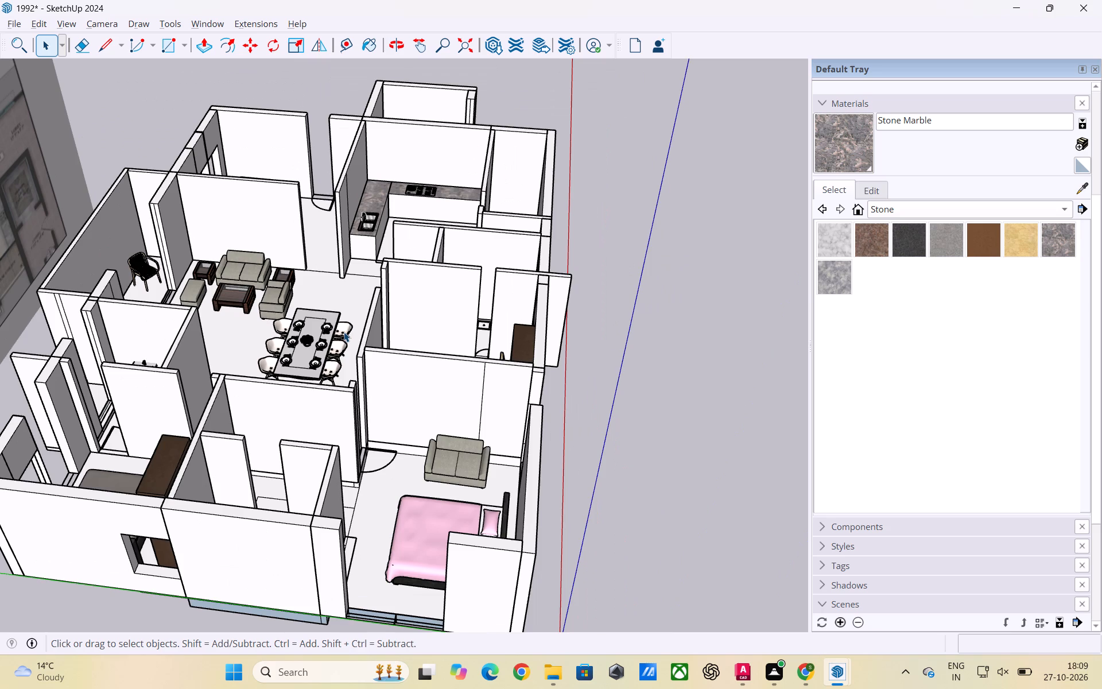
scroll(344, 332, down, 1)
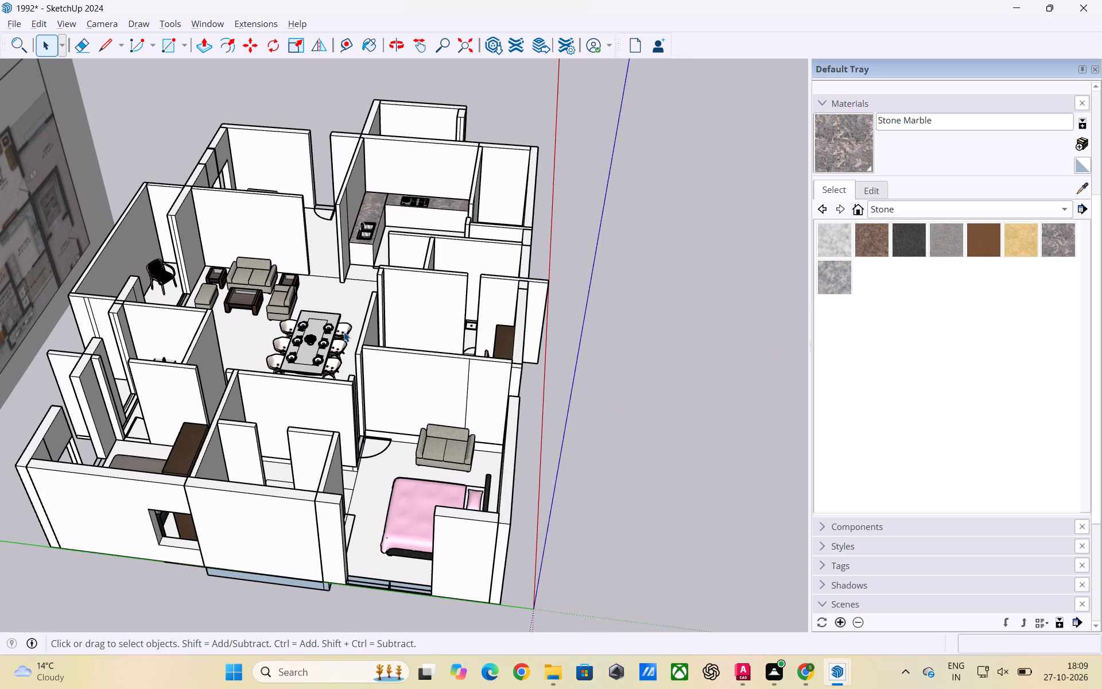
scroll(347, 330, down, 2)
scroll(230, 421, up, 3)
scroll(414, 372, down, 6)
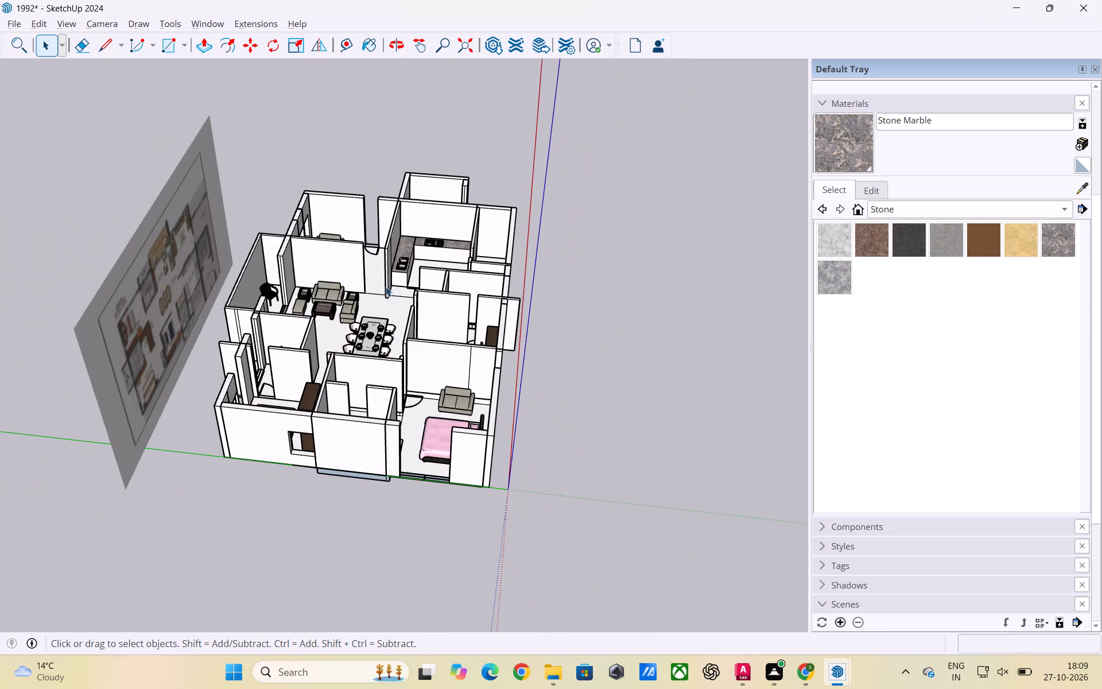
scroll(390, 285, down, 3)
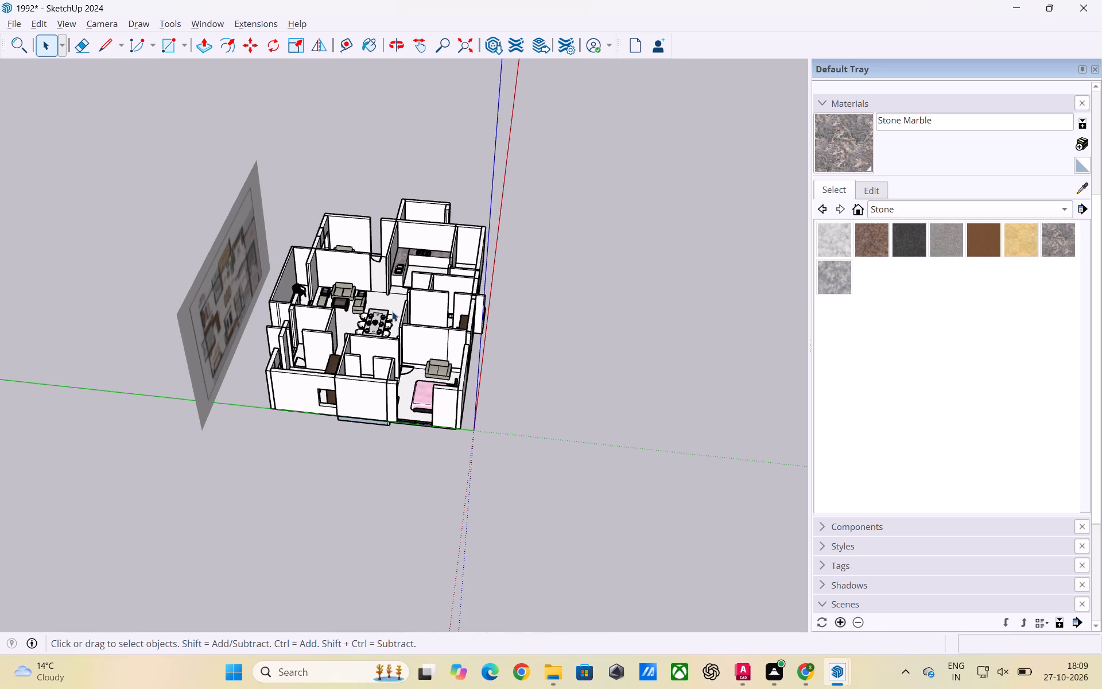
scroll(396, 320, down, 4)
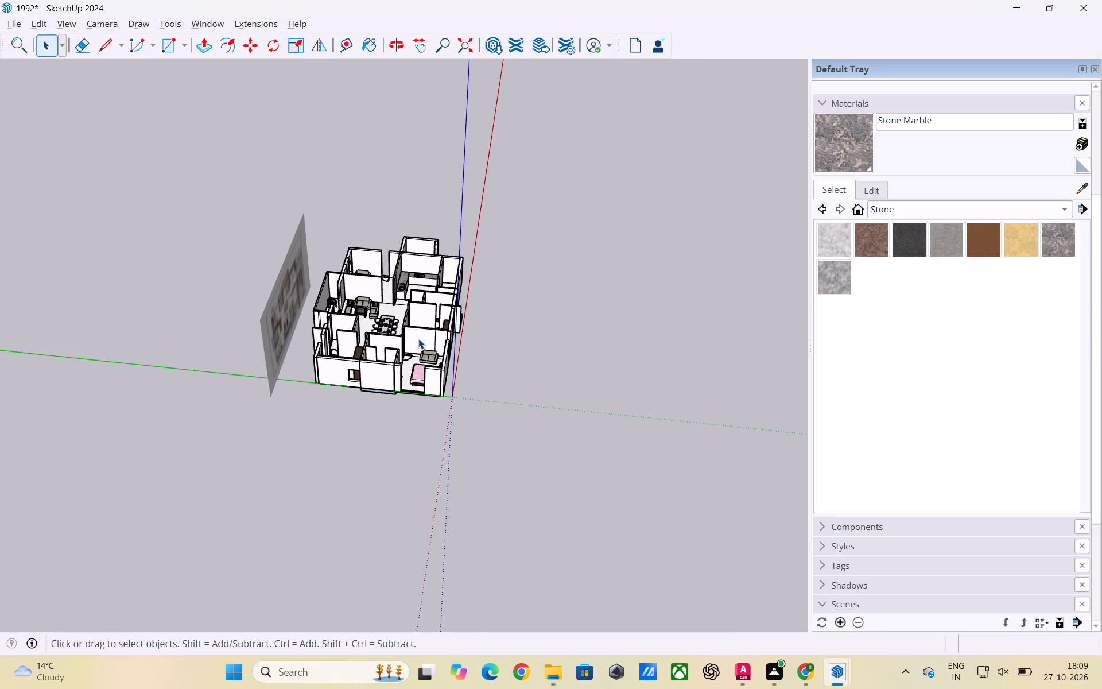
scroll(418, 345, up, 2)
scroll(559, 376, down, 5)
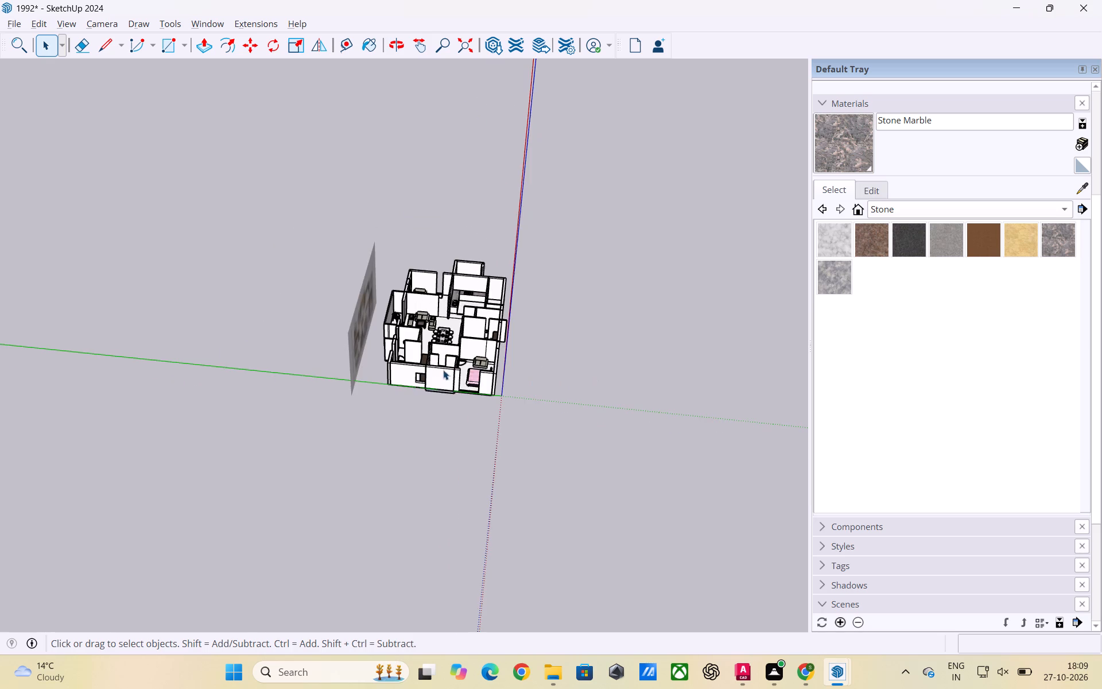
middle_drag(443, 370, 474, 474)
scroll(448, 374, up, 10)
middle_drag(452, 388, 470, 463)
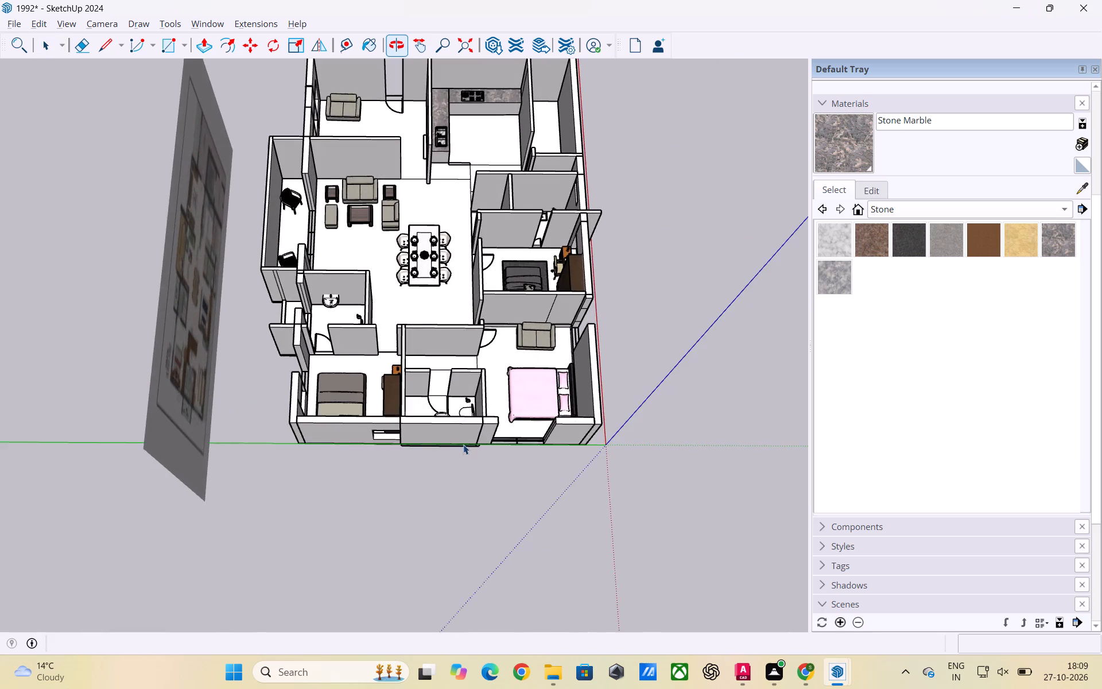
Examine the bedrooms, the bathrooms and the small outer ledge beside the bathroom from several angles.
scroll(440, 380, up, 3)
scroll(360, 396, up, 2)
middle_drag(319, 393, 459, 413)
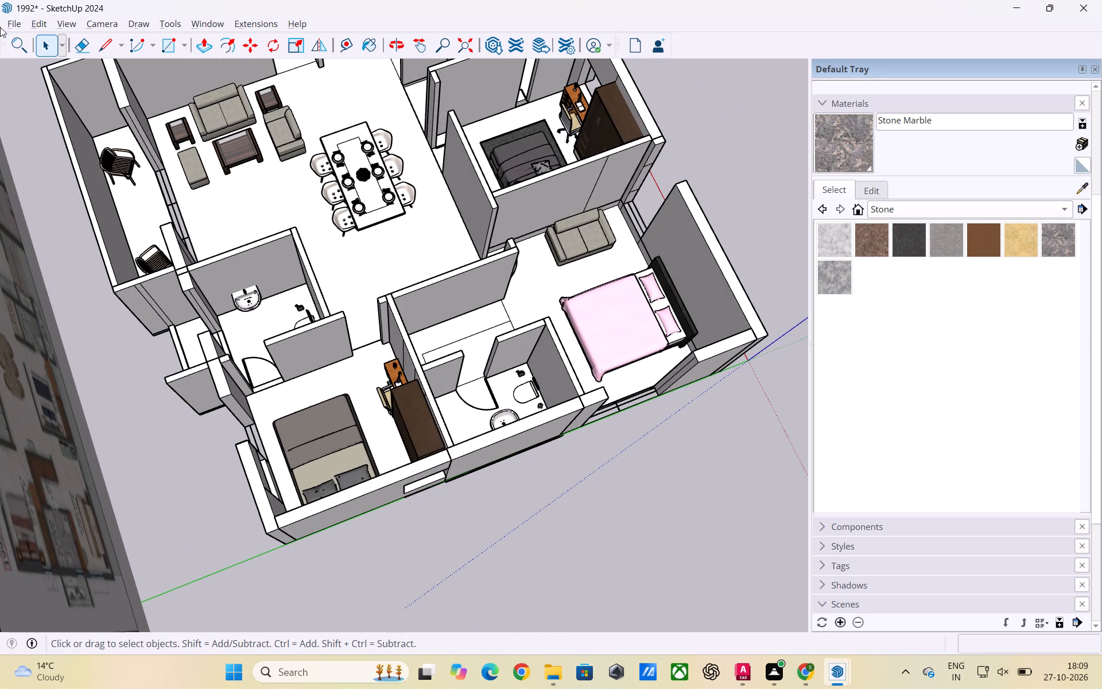
scroll(537, 183, down, 5)
middle_drag(625, 262, 484, 319)
scroll(476, 312, up, 1)
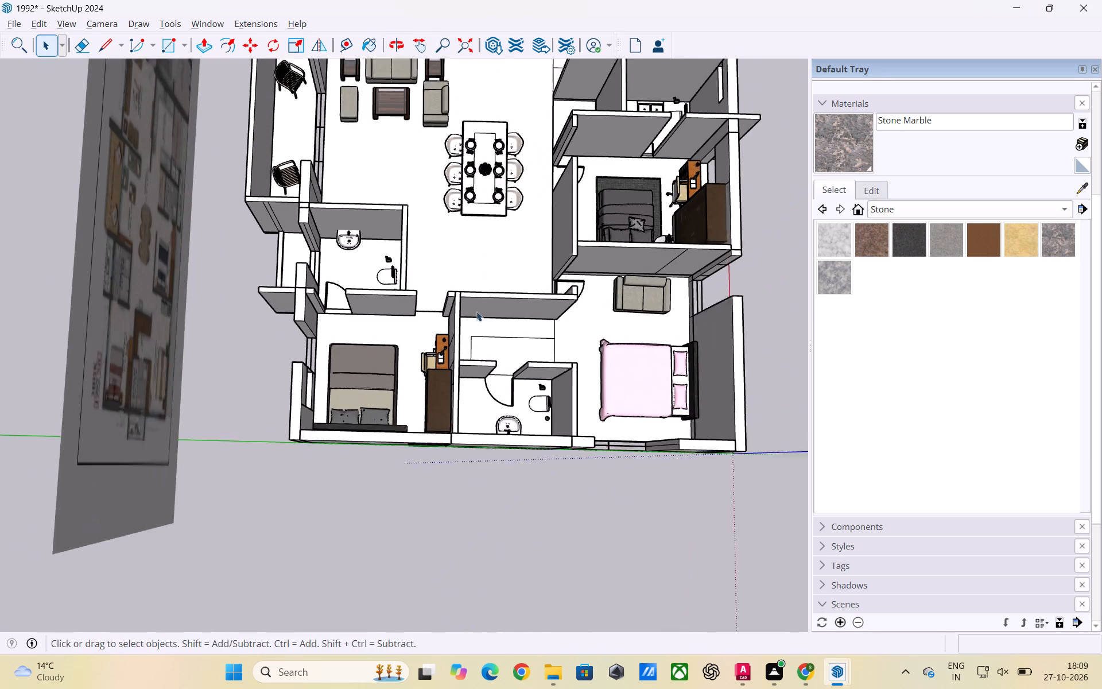
scroll(476, 311, up, 2)
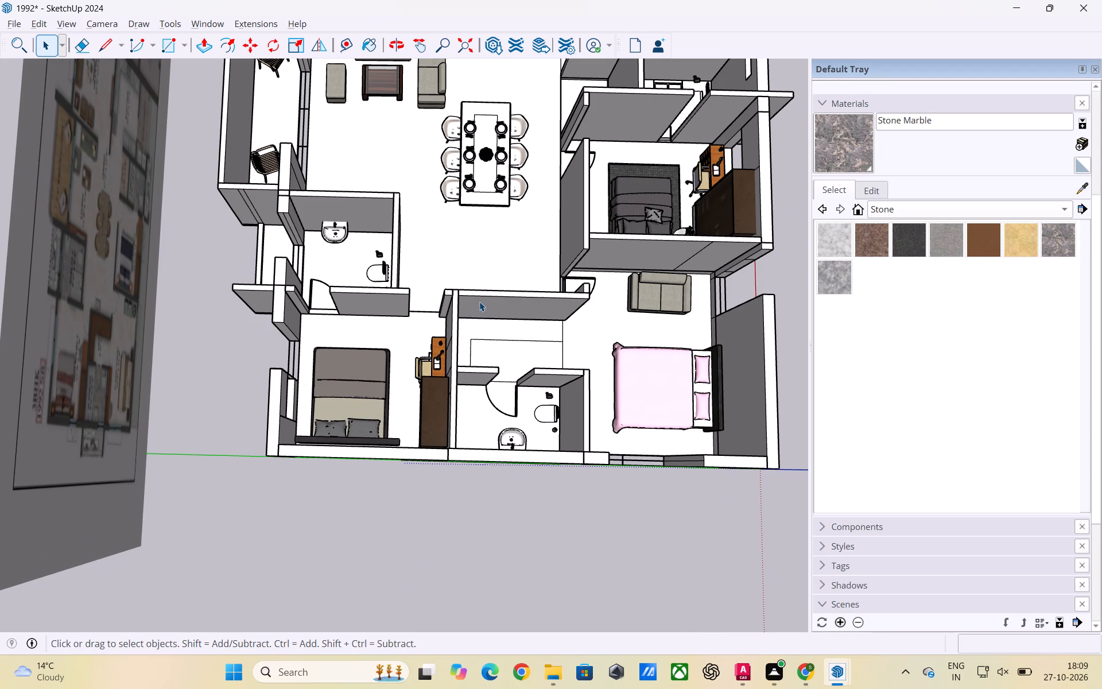
scroll(218, 292, down, 3)
scroll(266, 285, down, 2)
scroll(270, 285, up, 5)
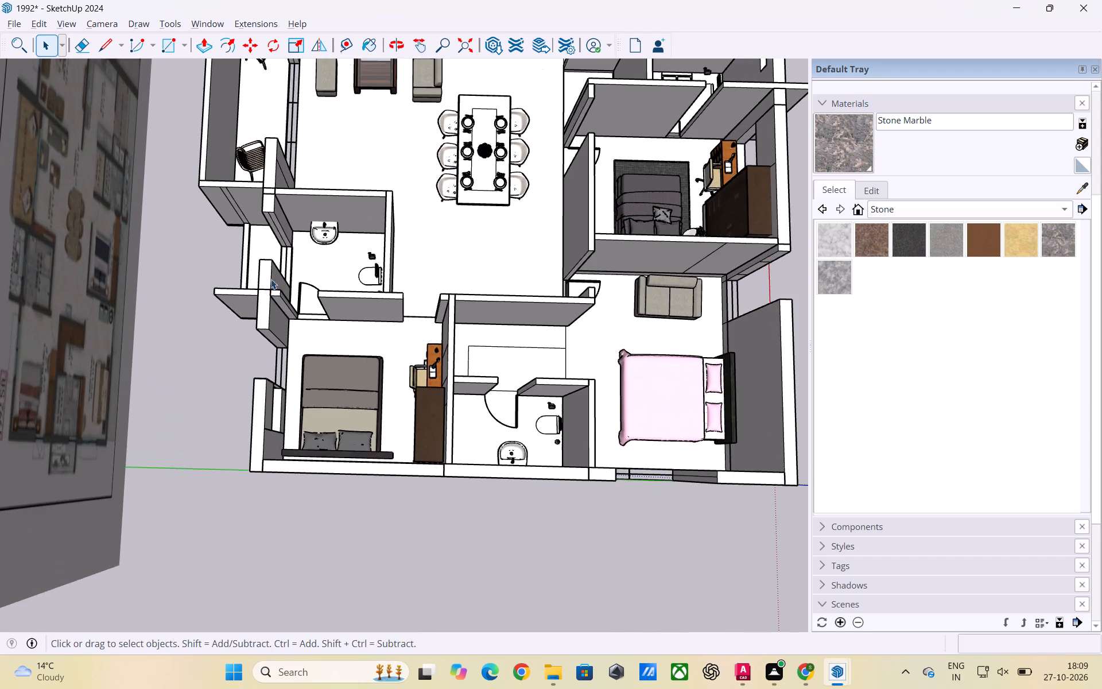
scroll(288, 289, up, 3)
middle_drag(293, 285, 399, 265)
scroll(382, 317, up, 3)
middle_drag(170, 319, 464, 304)
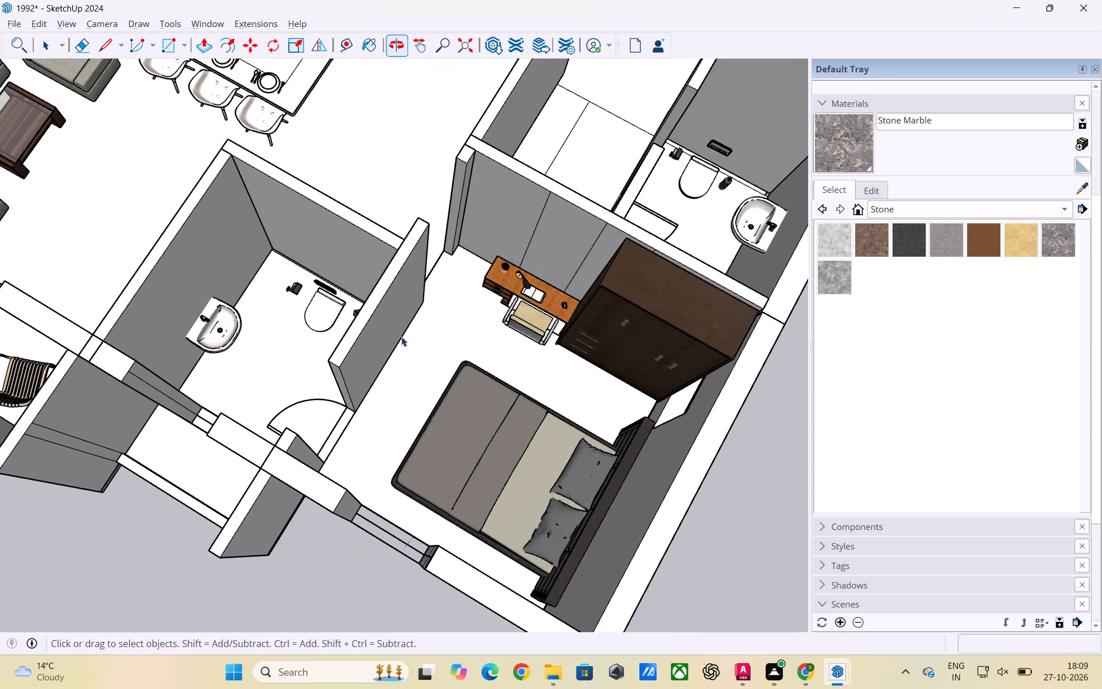
scroll(295, 377, up, 2)
middle_drag(201, 429, 500, 326)
scroll(464, 330, down, 4)
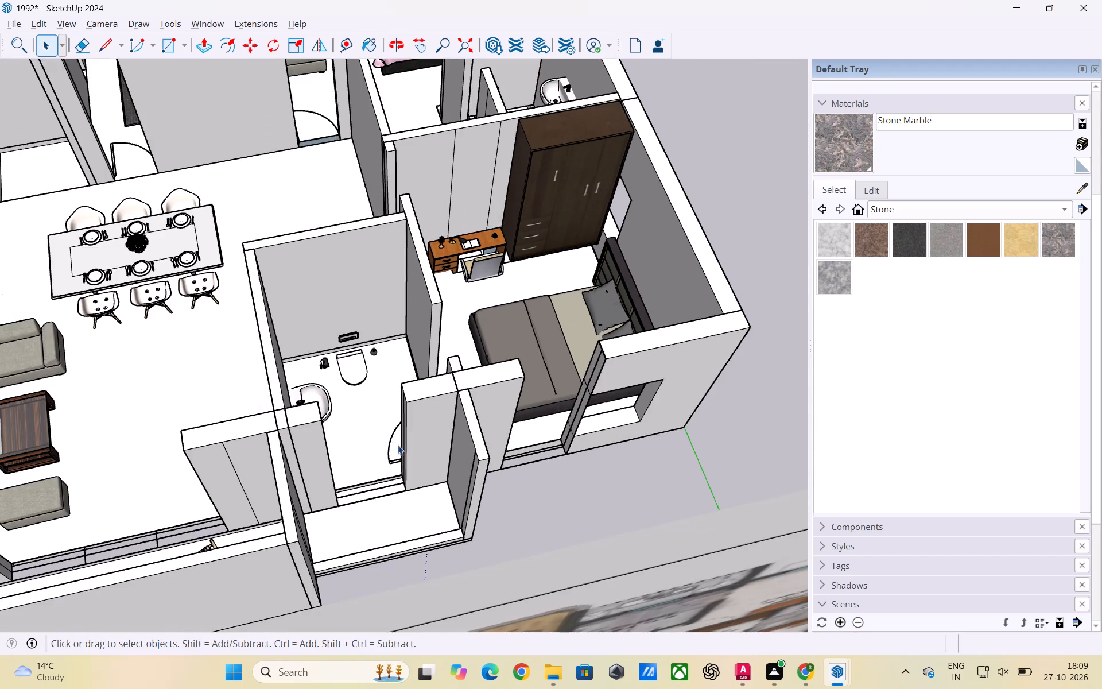
middle_drag(403, 445, 526, 423)
scroll(483, 469, up, 3)
middle_drag(440, 495, 270, 494)
scroll(408, 421, down, 2)
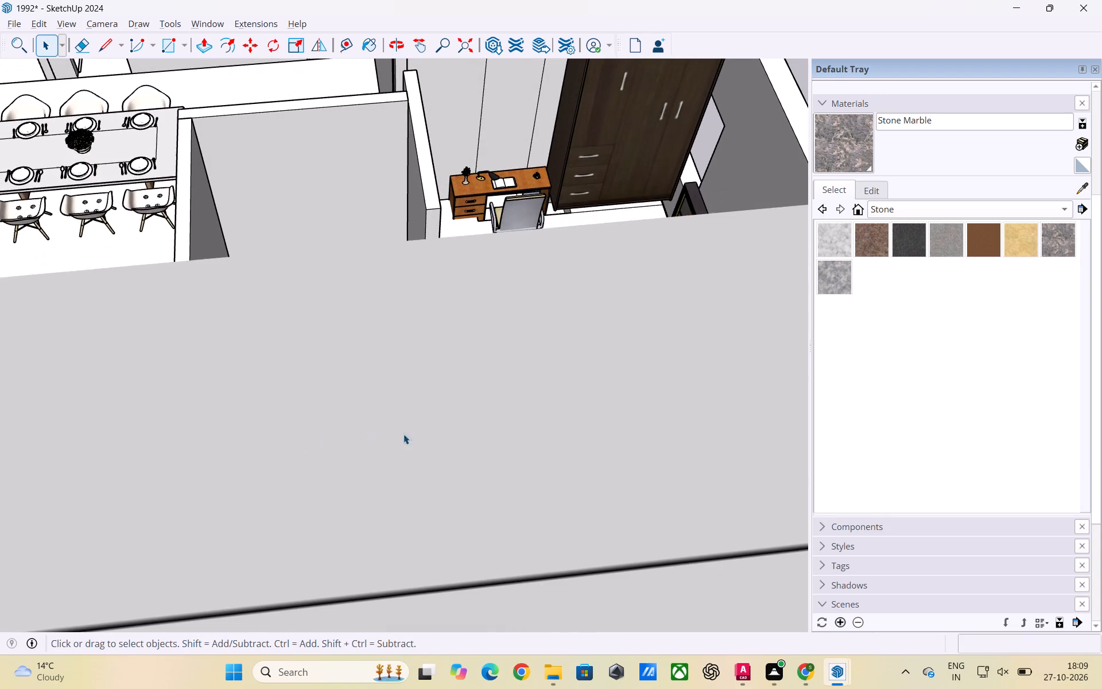
scroll(403, 434, down, 5)
scroll(354, 400, up, 1)
scroll(353, 410, down, 6)
middle_drag(367, 370, 367, 505)
scroll(344, 351, up, 3)
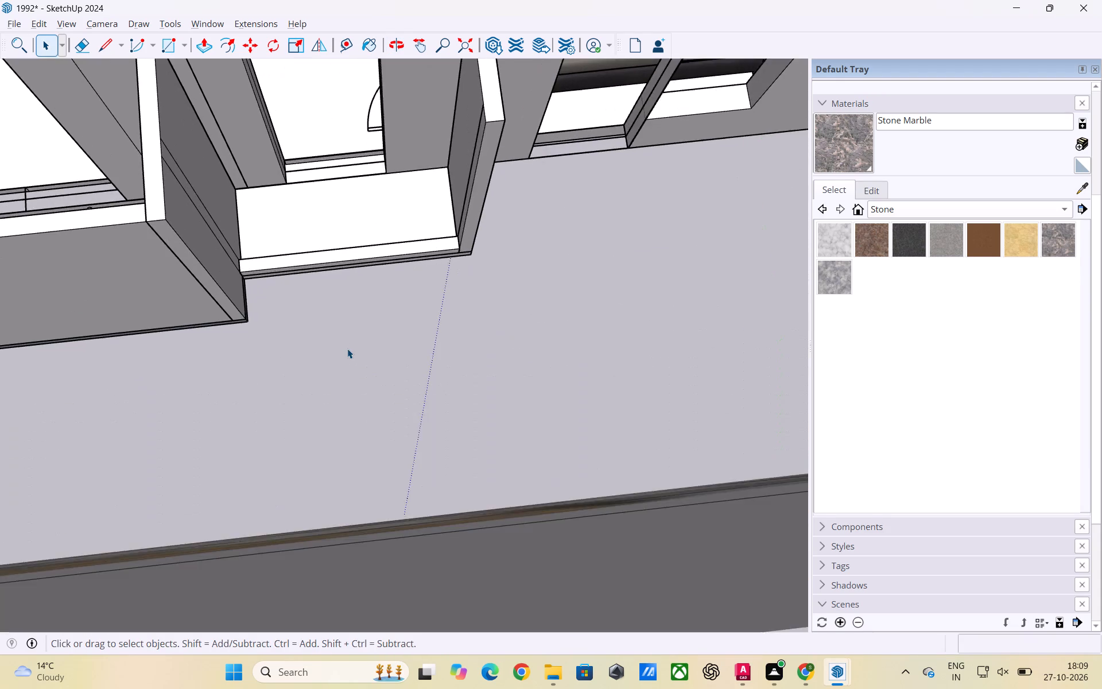
scroll(409, 361, down, 3)
scroll(433, 212, down, 5)
middle_drag(434, 173, 189, 219)
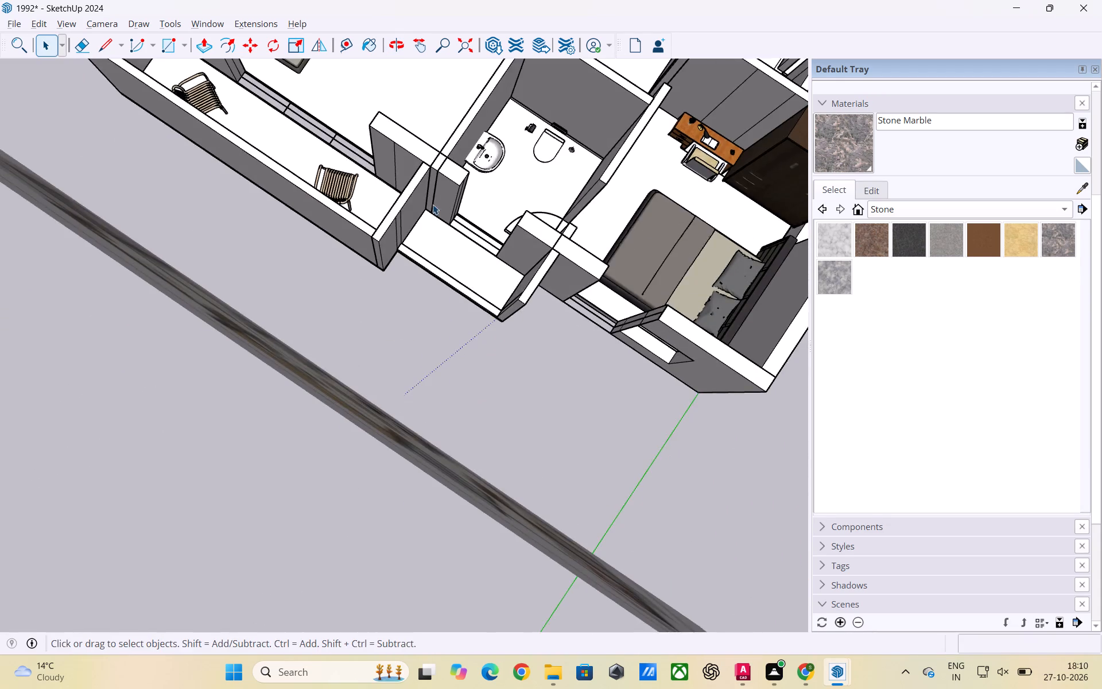
Delete the stray vertical line on the end face of the short wall by the bathroom washbasin, inside its group.
scroll(441, 203, up, 3)
middle_drag(541, 239, 304, 203)
scroll(638, 304, up, 3)
scroll(221, 209, down, 3)
scroll(416, 261, down, 1)
middle_drag(416, 261, 319, 260)
scroll(473, 211, up, 3)
click(443, 247)
double_click(443, 247)
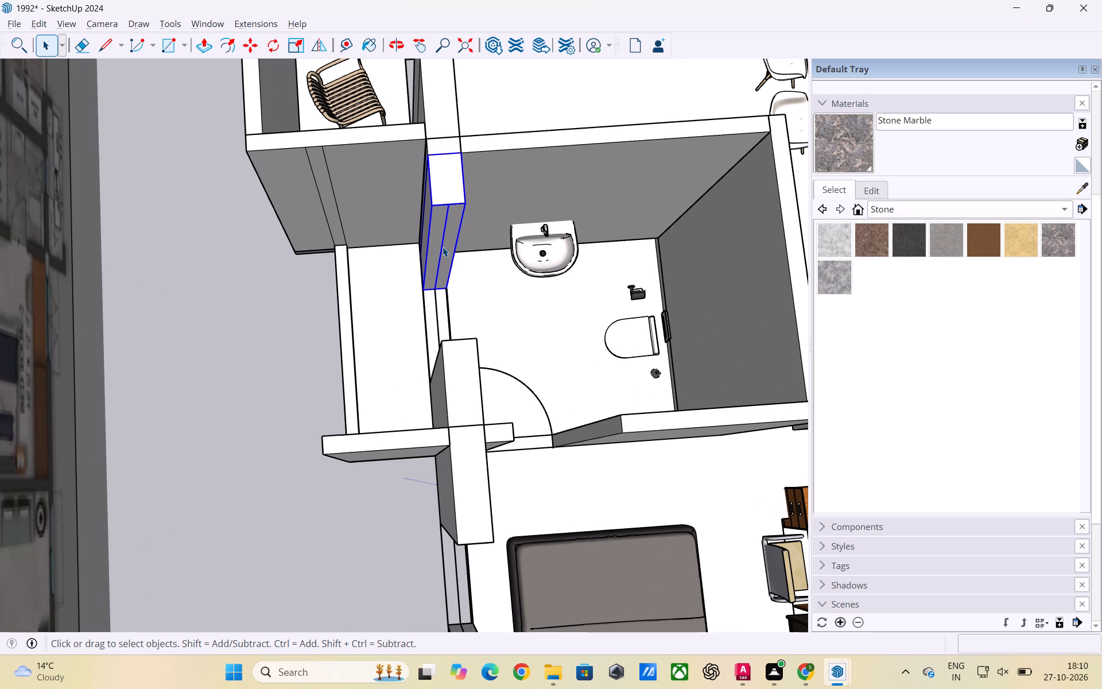
click(443, 247)
key(Delete)
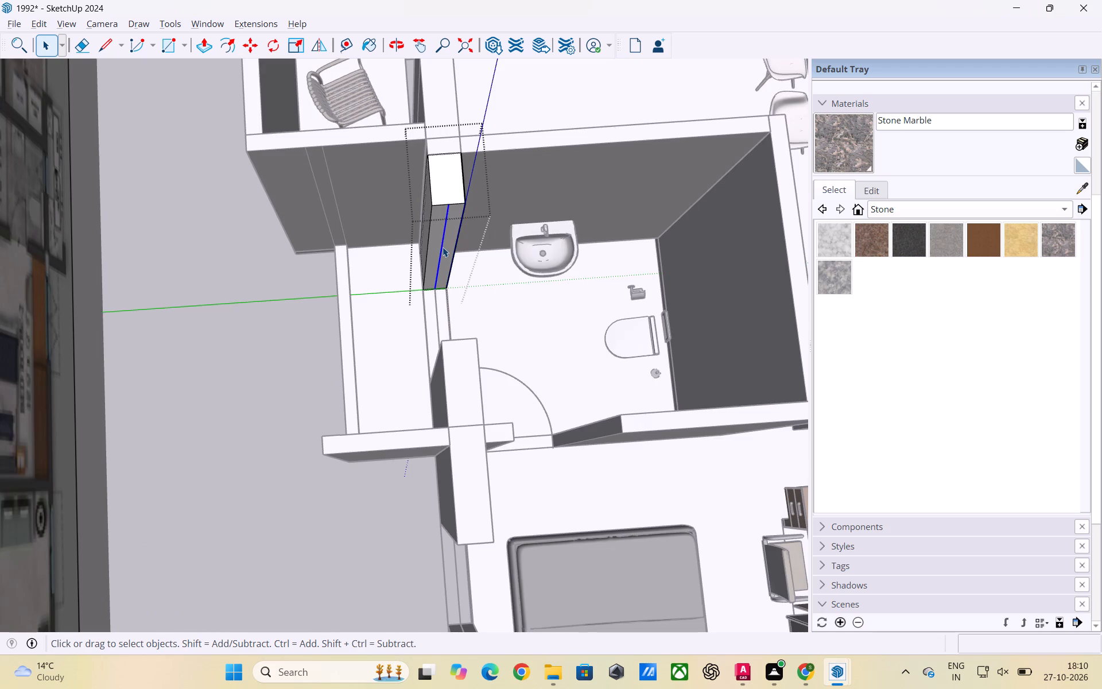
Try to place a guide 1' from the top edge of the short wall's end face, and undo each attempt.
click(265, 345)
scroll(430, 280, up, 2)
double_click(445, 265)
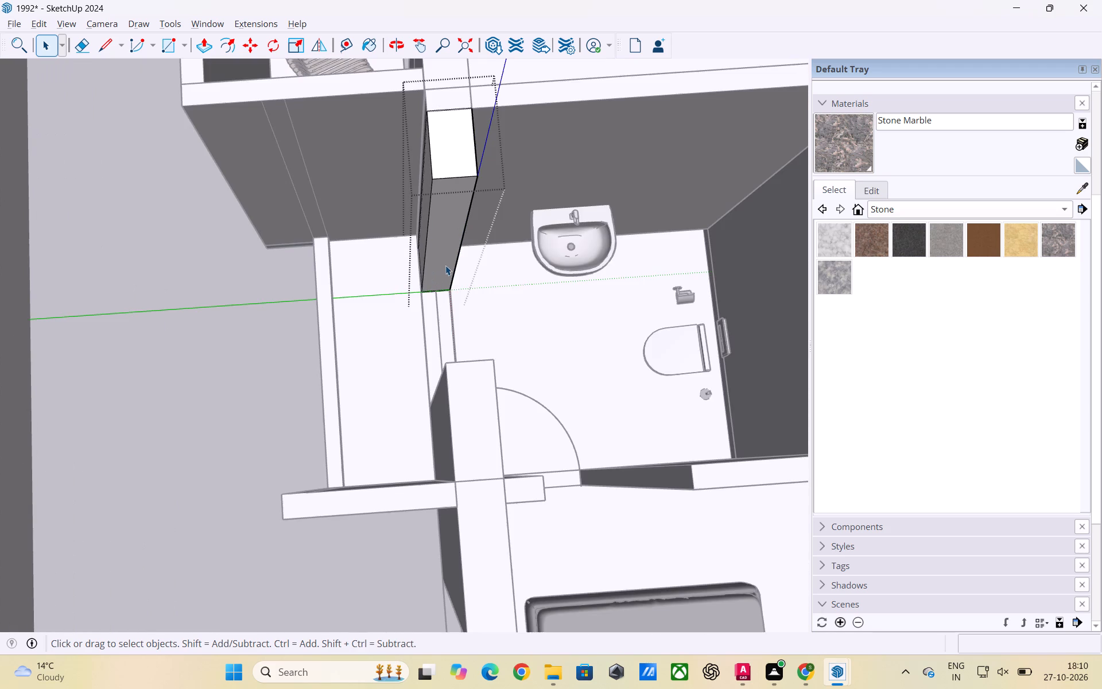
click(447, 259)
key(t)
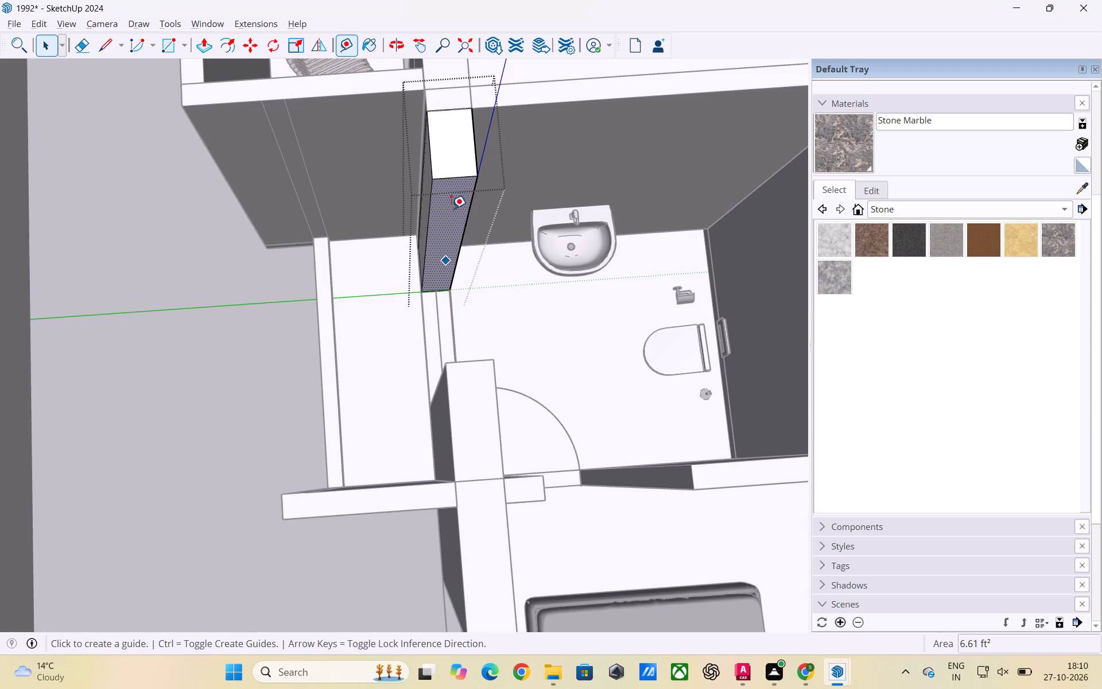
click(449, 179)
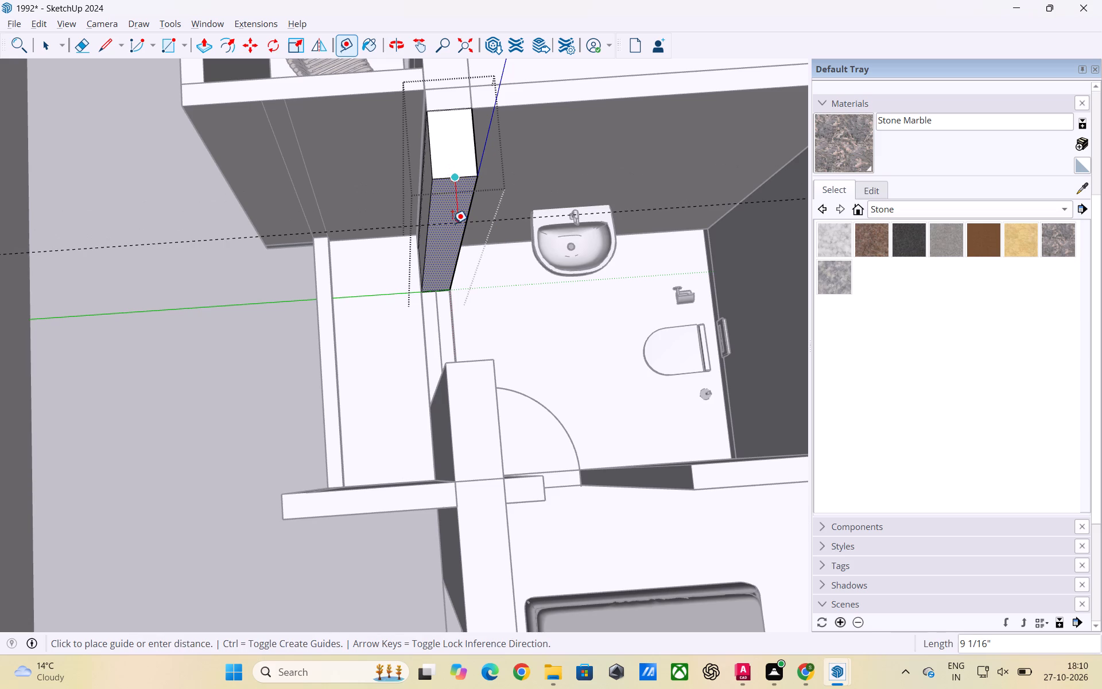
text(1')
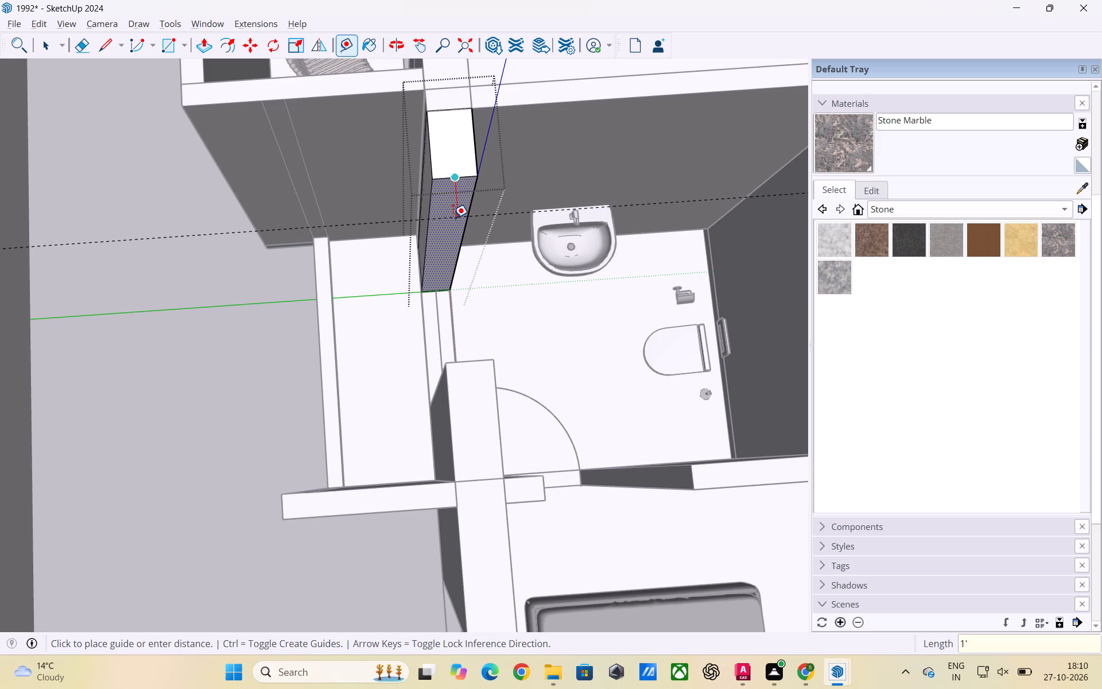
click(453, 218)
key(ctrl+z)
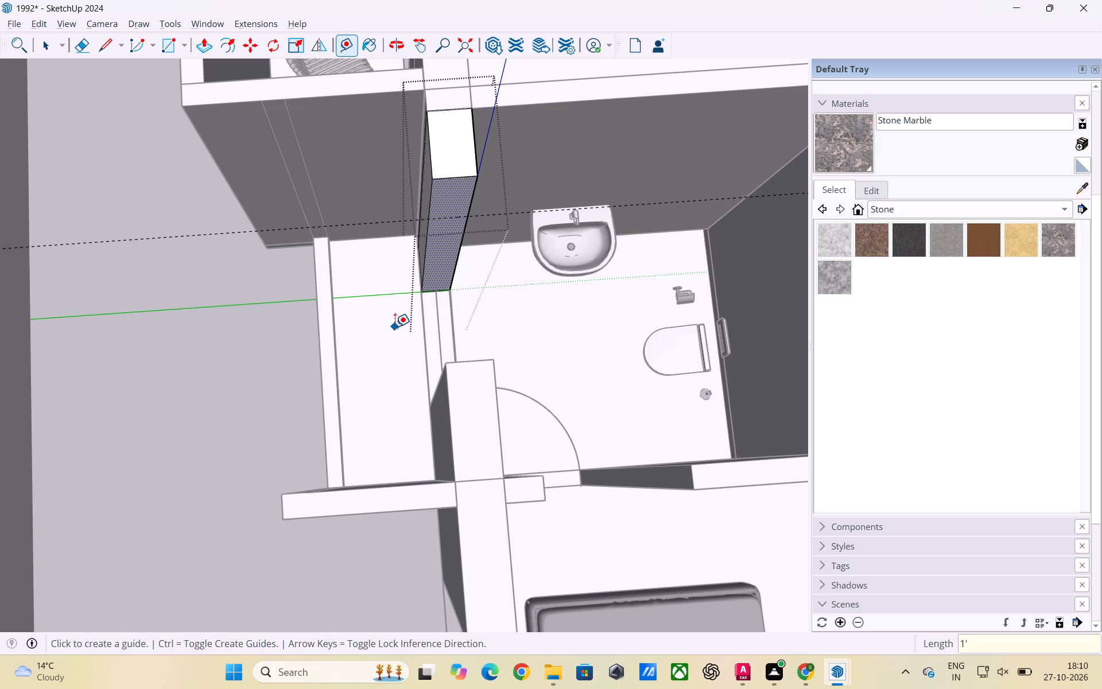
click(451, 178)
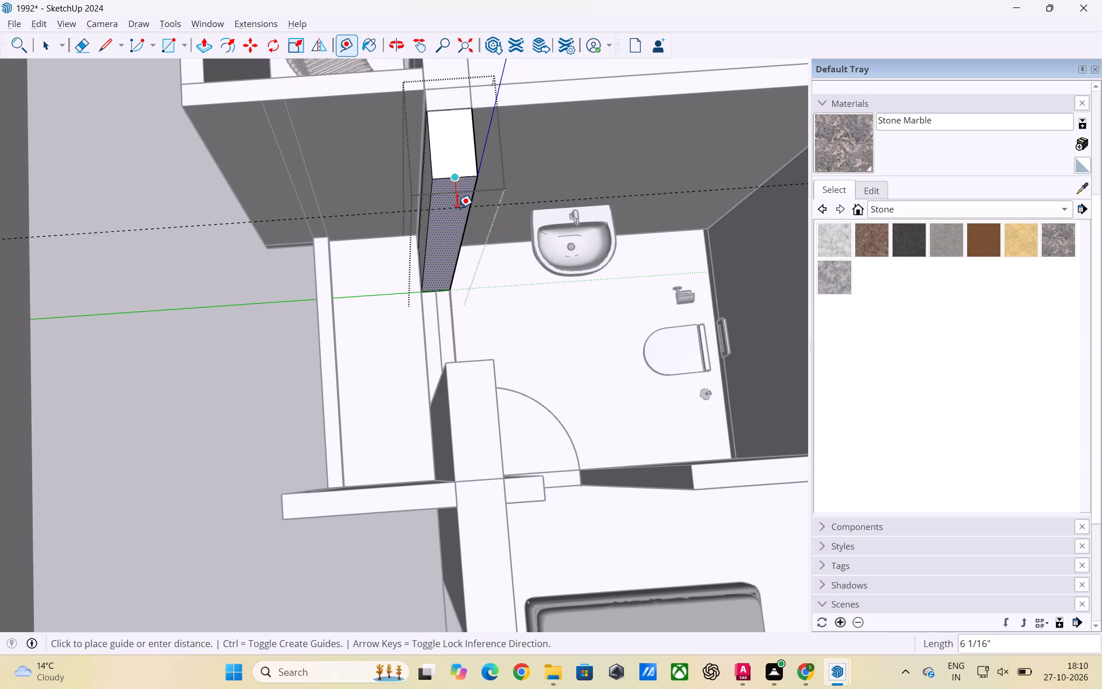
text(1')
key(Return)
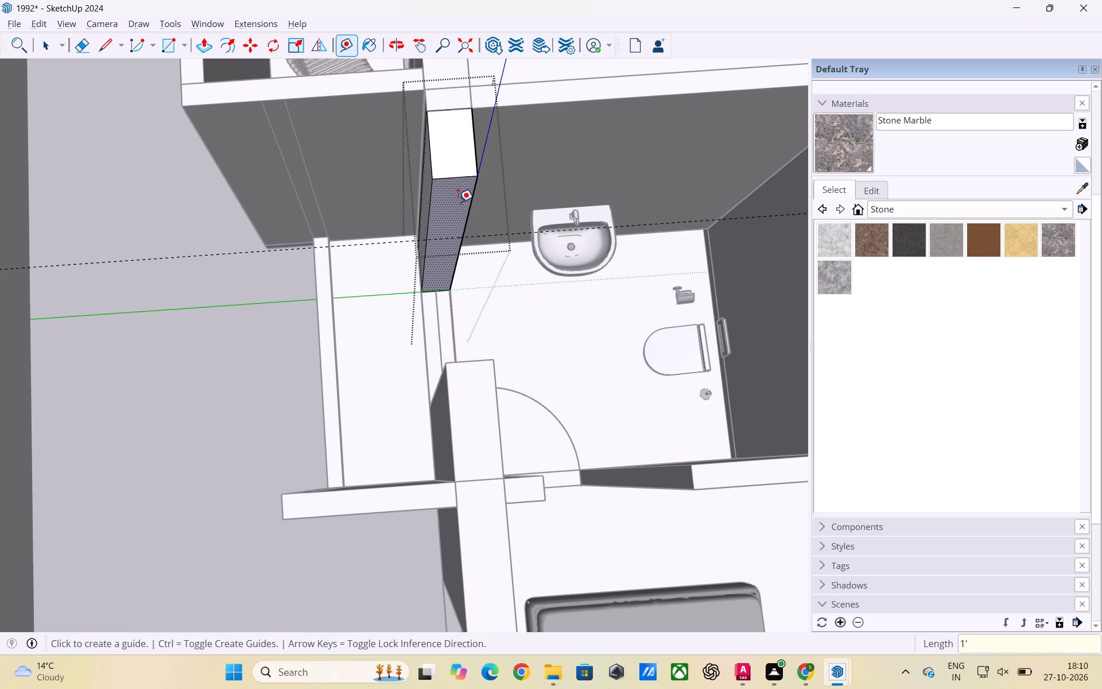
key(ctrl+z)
Place two guides off the top edge of the short wall's end face, the first at 1' and the second 1' beyond it.
scroll(458, 202, down, 1)
middle_drag(461, 224, 508, 98)
key(t)
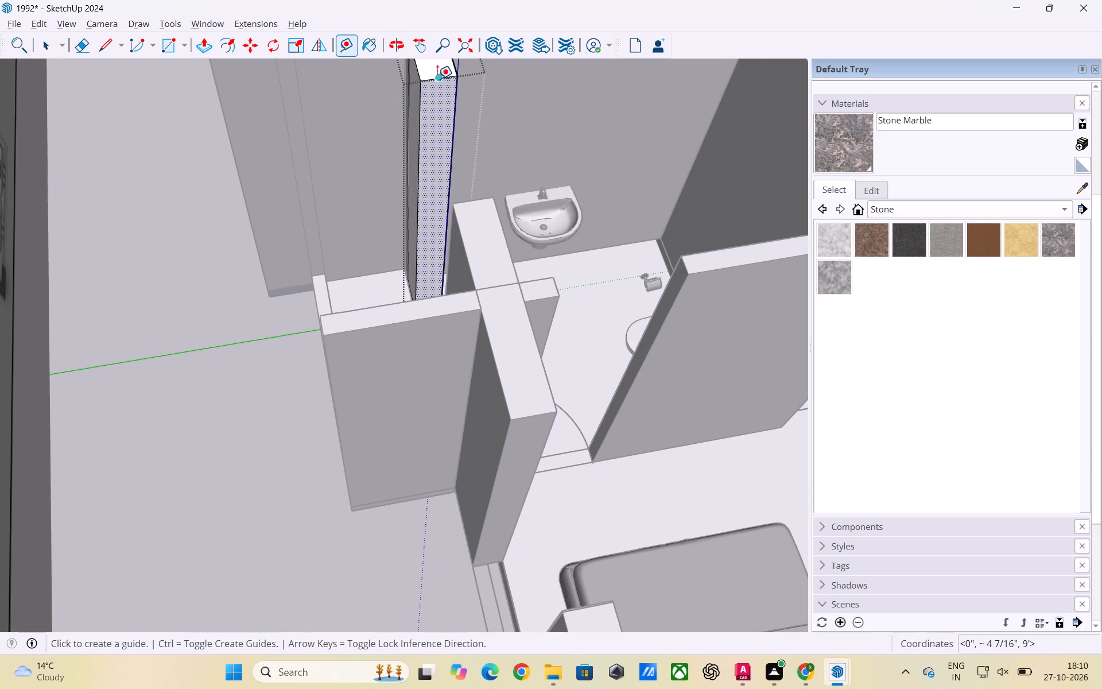
click(438, 78)
text(1')
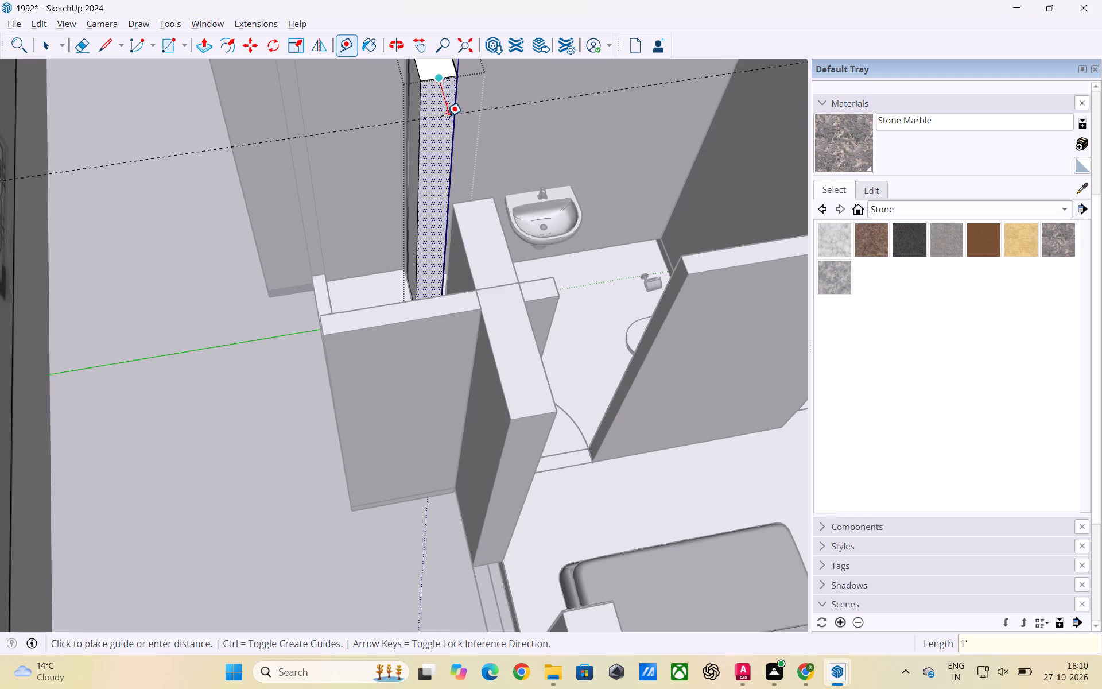
key(Return)
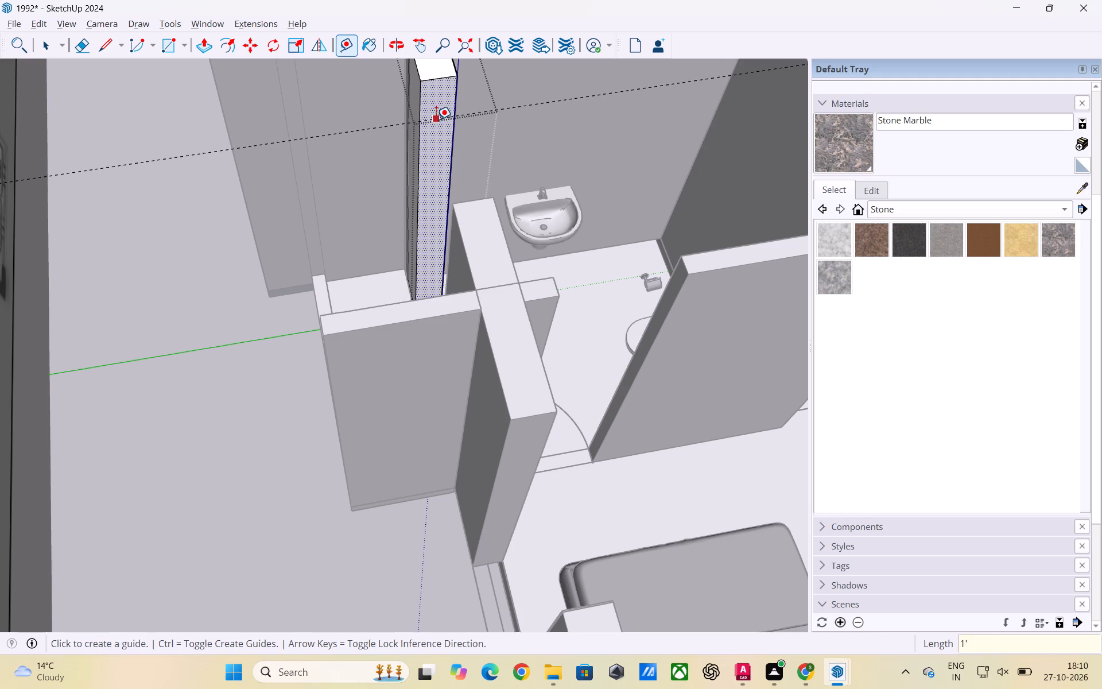
click(436, 119)
text(1')
key(Return)
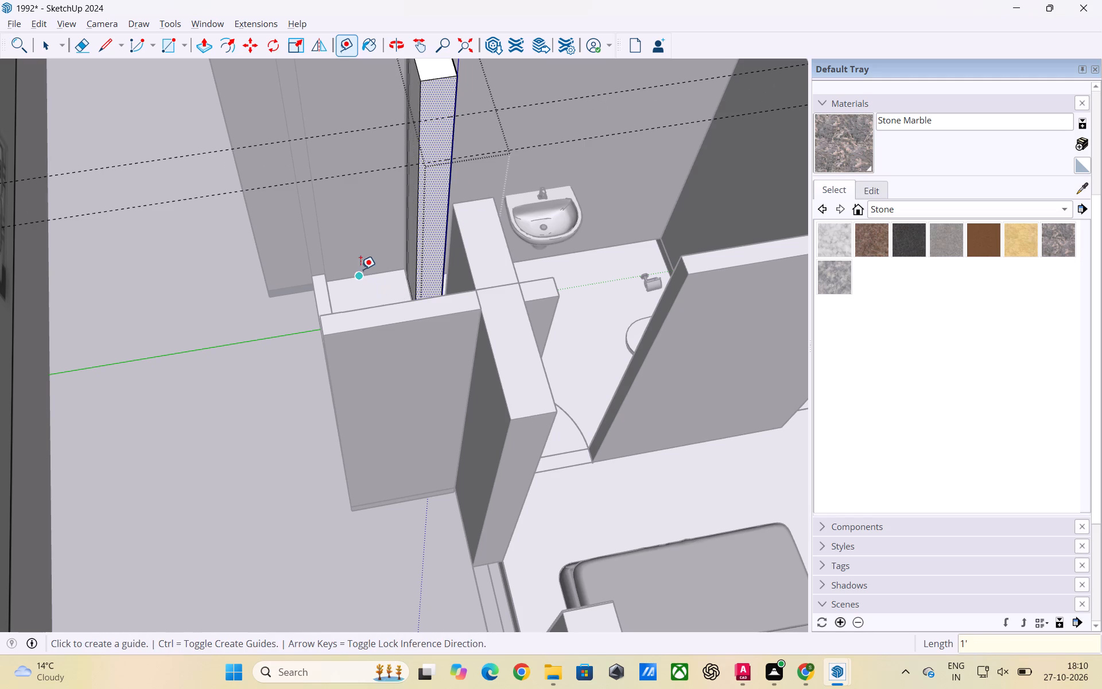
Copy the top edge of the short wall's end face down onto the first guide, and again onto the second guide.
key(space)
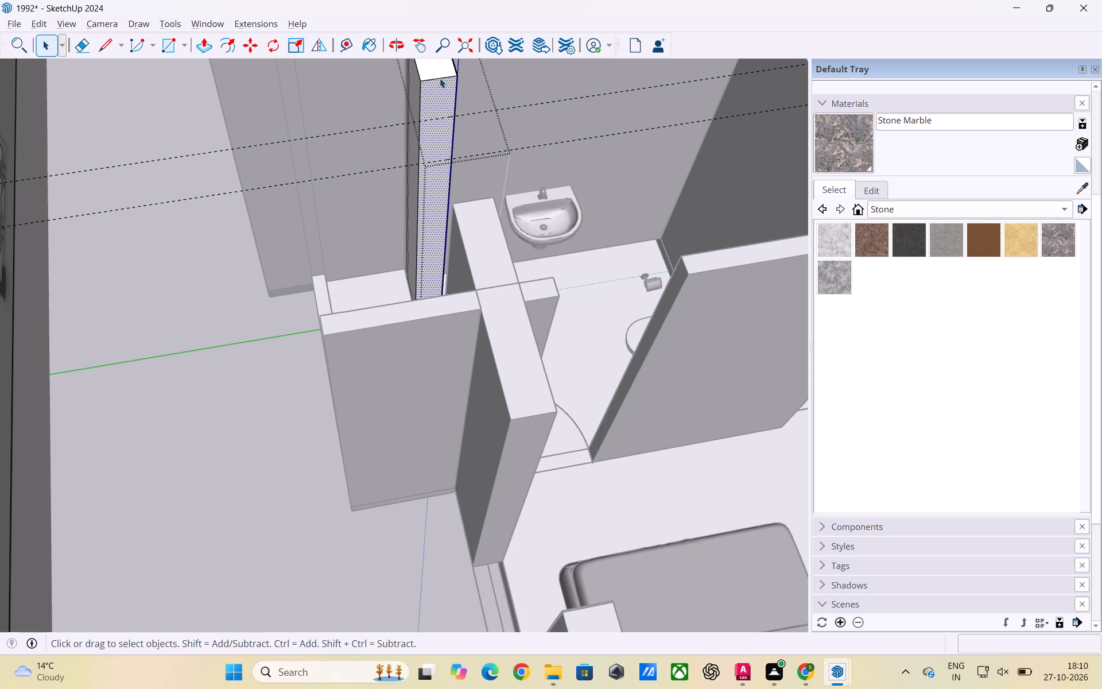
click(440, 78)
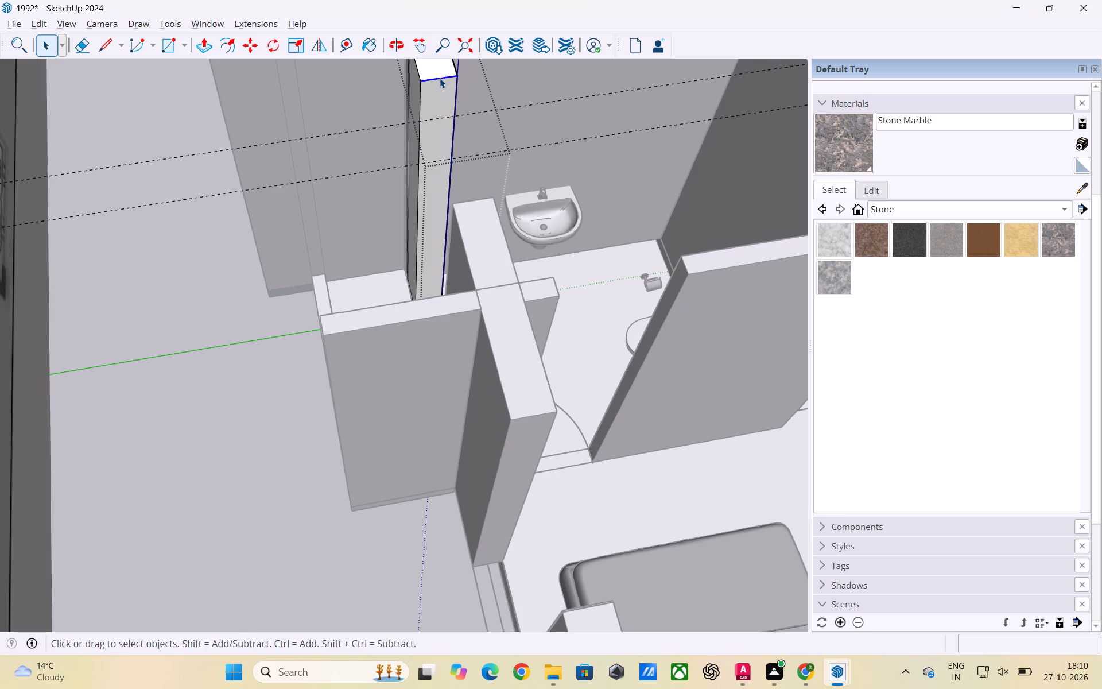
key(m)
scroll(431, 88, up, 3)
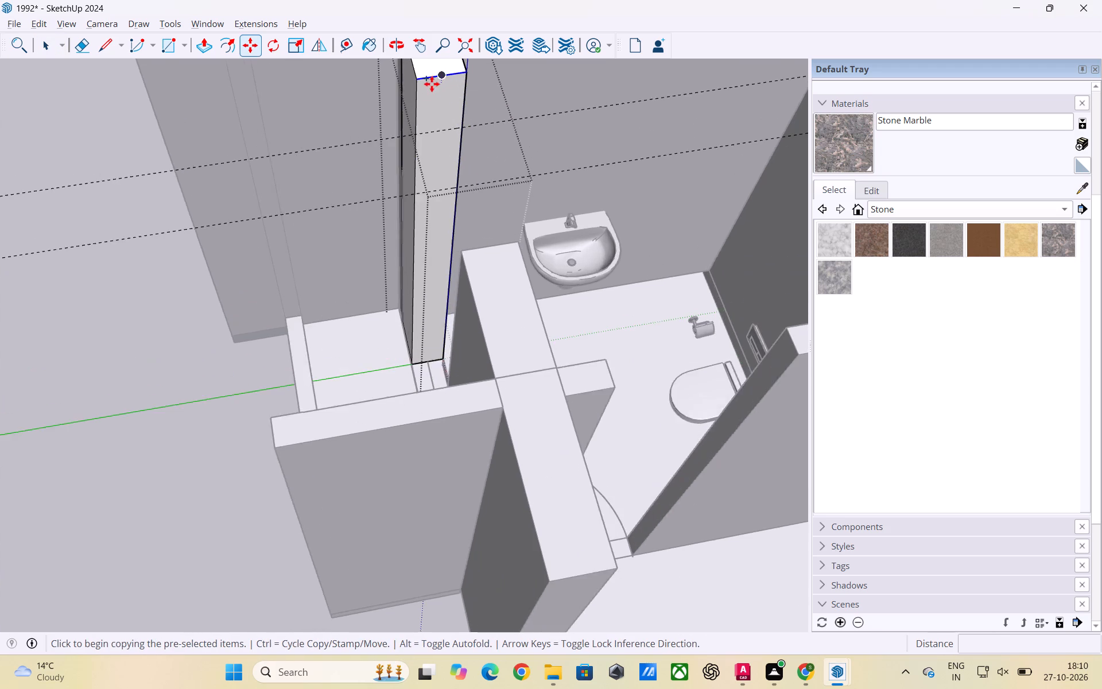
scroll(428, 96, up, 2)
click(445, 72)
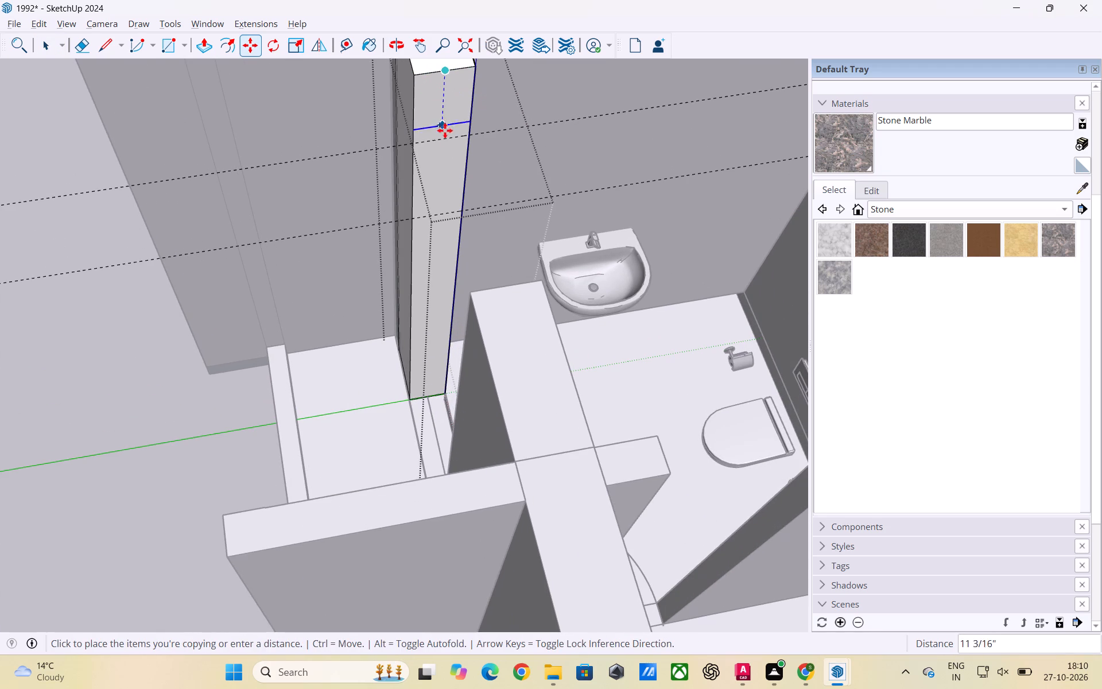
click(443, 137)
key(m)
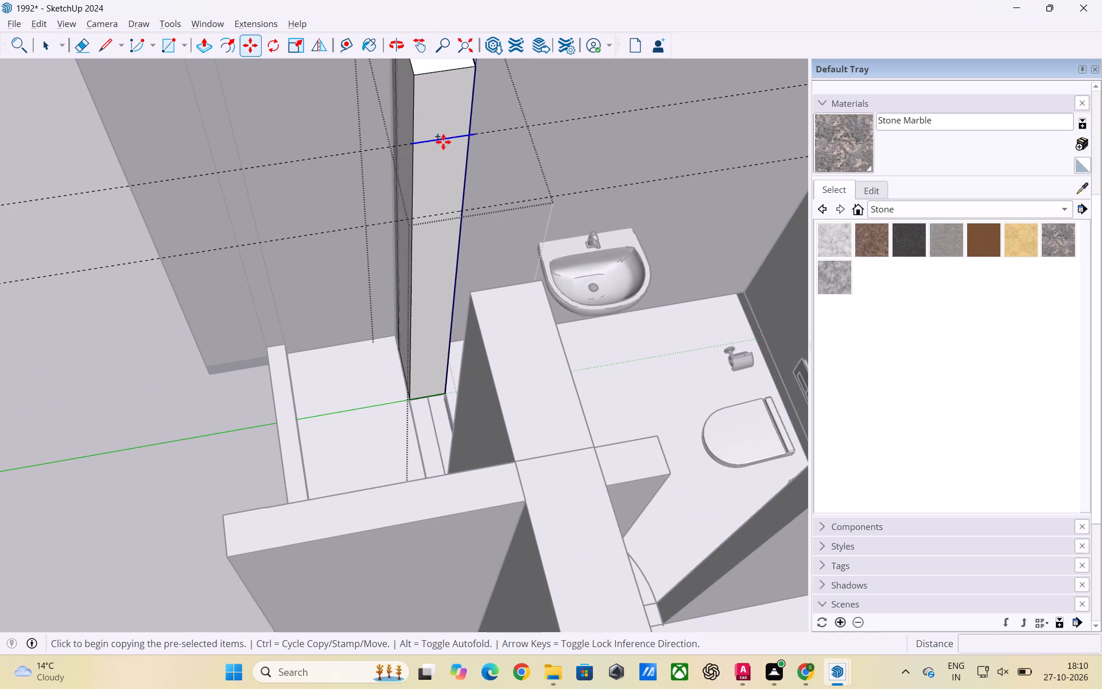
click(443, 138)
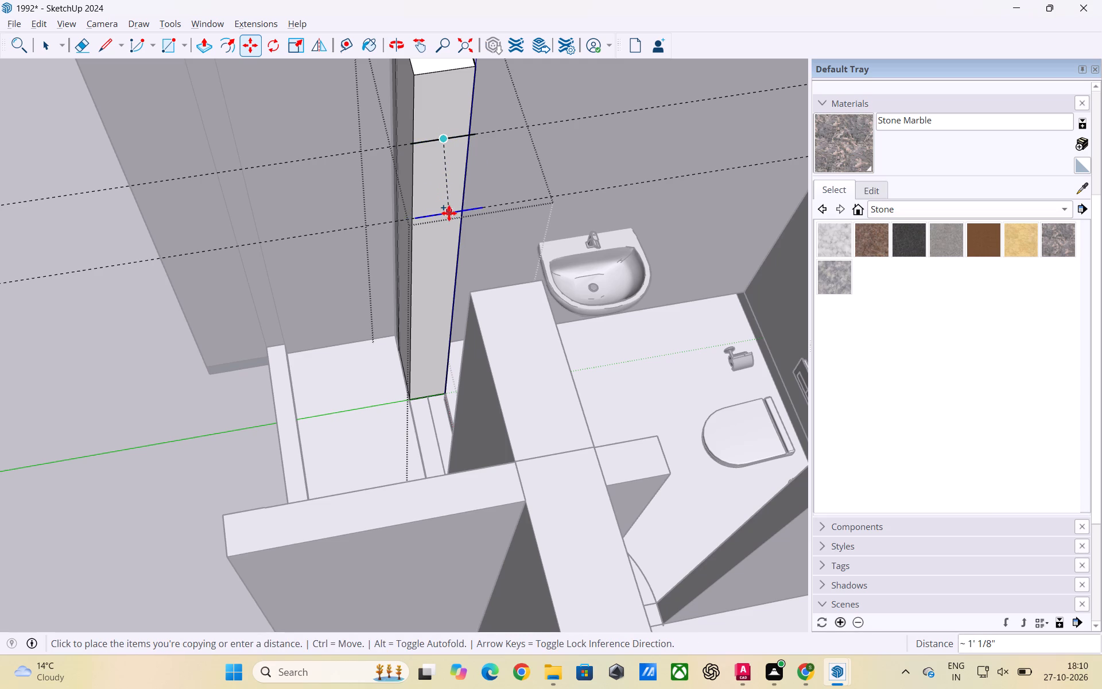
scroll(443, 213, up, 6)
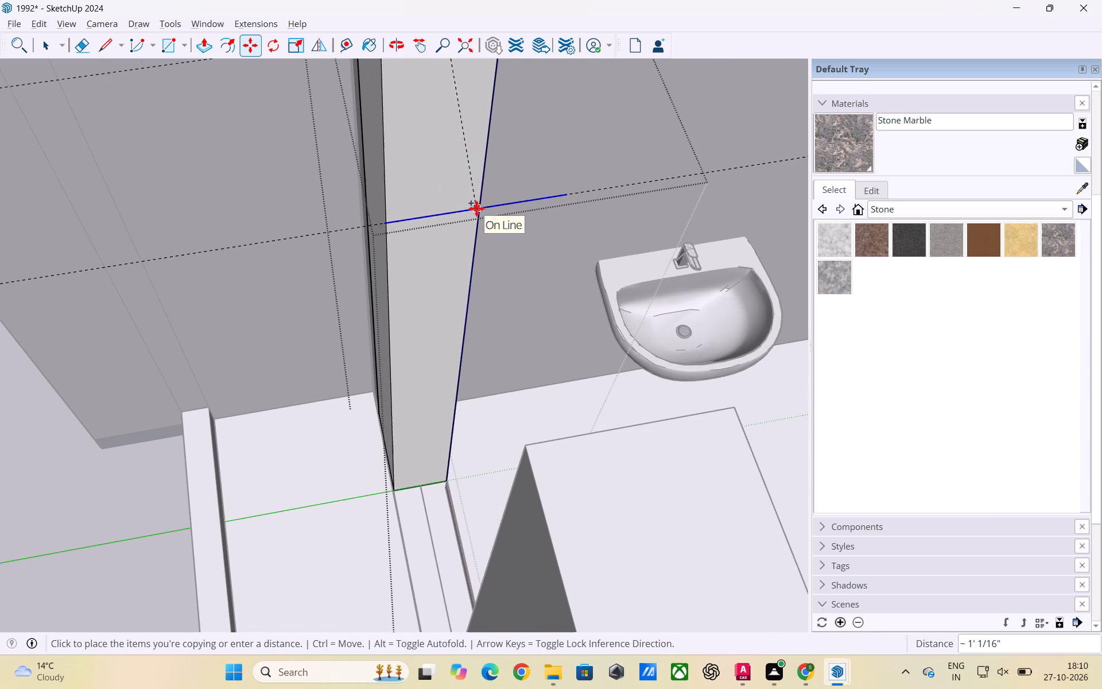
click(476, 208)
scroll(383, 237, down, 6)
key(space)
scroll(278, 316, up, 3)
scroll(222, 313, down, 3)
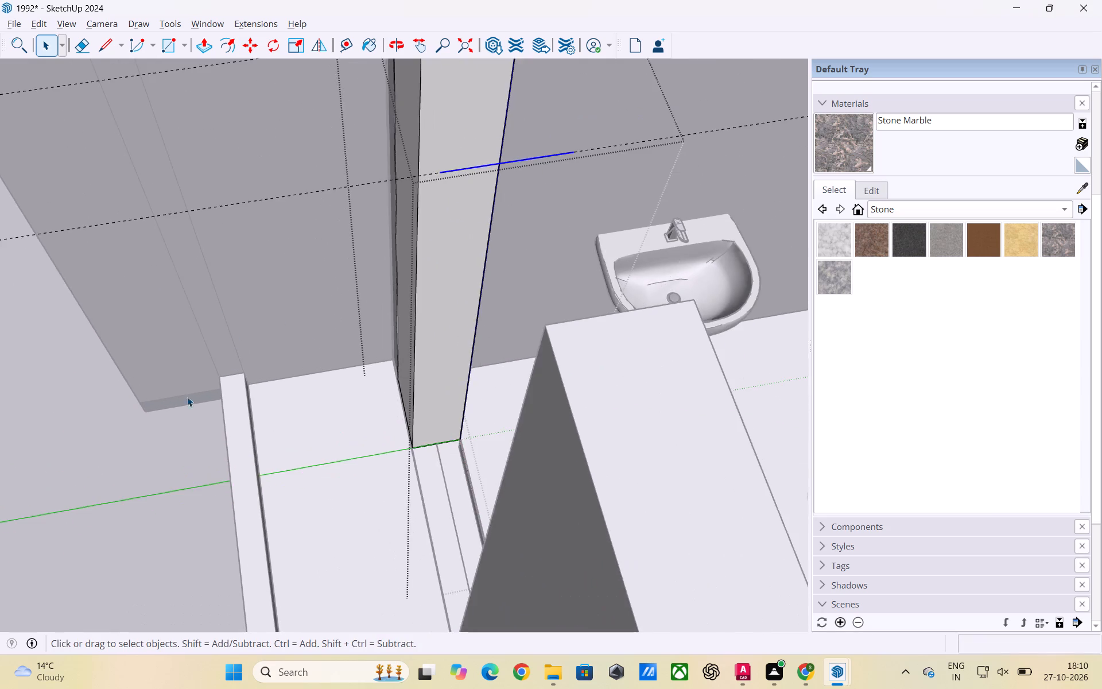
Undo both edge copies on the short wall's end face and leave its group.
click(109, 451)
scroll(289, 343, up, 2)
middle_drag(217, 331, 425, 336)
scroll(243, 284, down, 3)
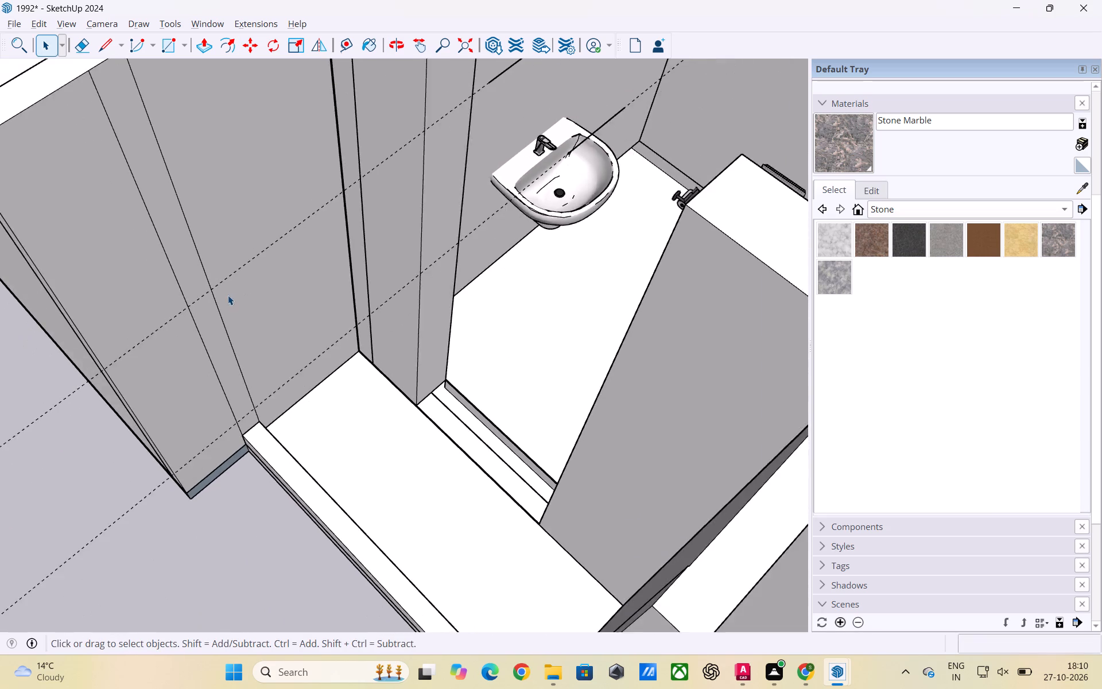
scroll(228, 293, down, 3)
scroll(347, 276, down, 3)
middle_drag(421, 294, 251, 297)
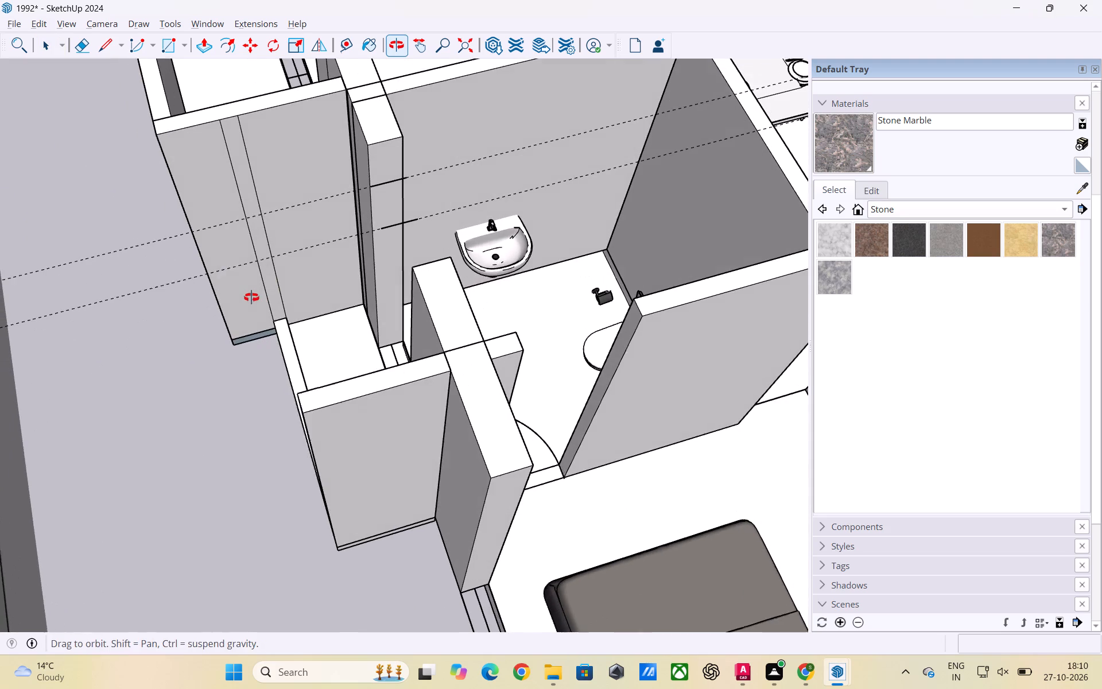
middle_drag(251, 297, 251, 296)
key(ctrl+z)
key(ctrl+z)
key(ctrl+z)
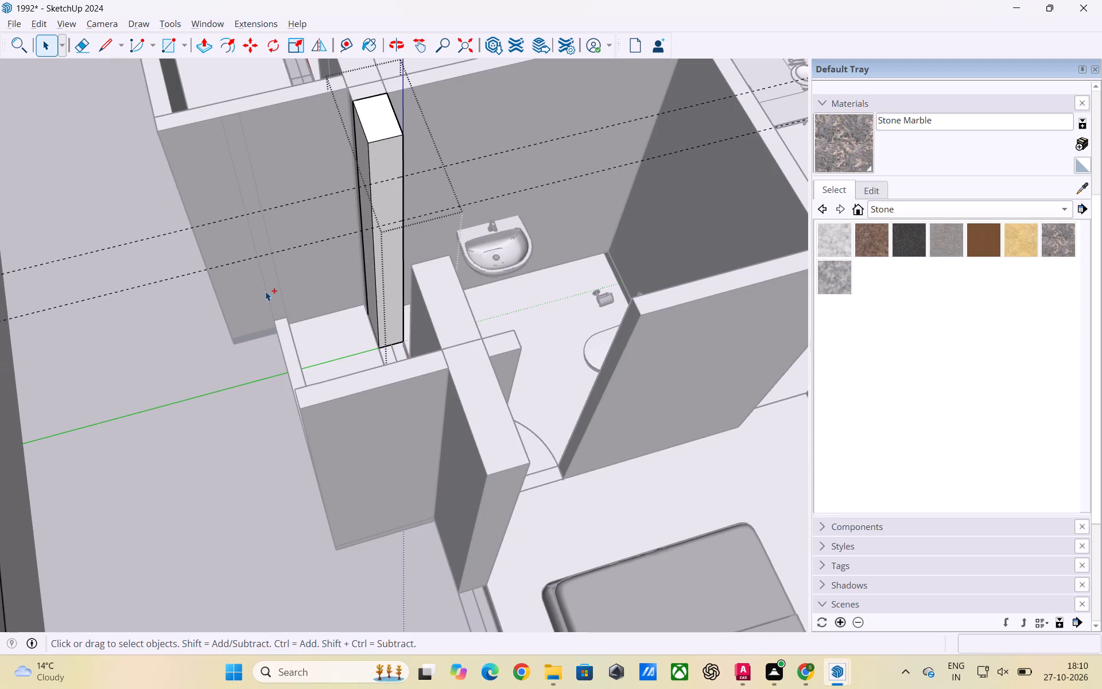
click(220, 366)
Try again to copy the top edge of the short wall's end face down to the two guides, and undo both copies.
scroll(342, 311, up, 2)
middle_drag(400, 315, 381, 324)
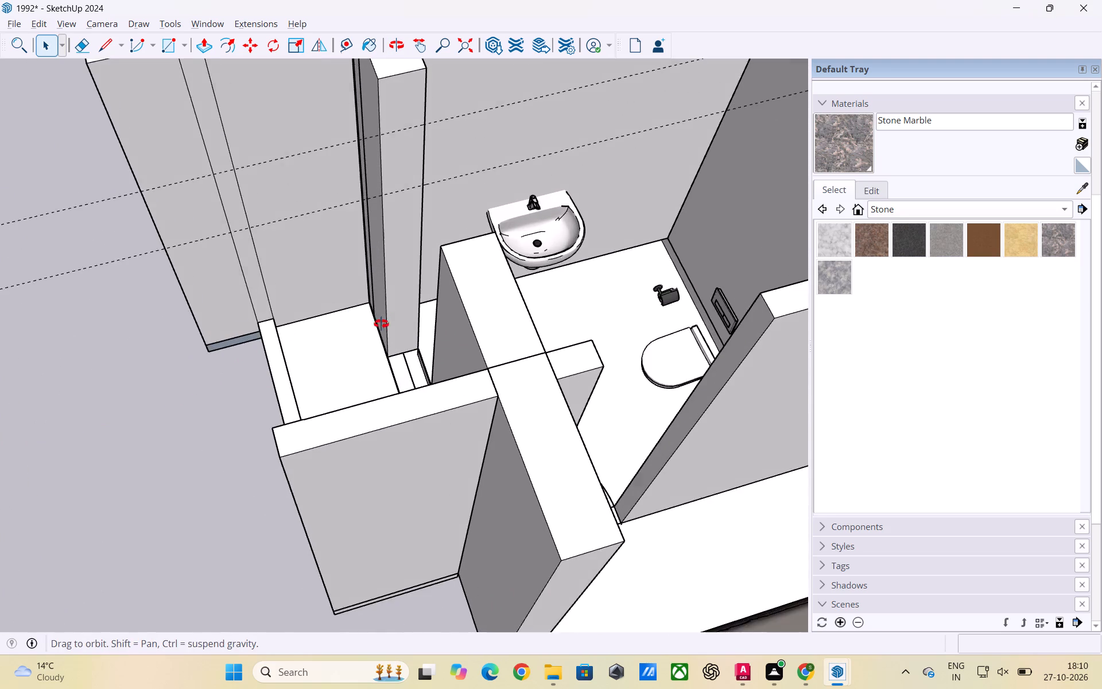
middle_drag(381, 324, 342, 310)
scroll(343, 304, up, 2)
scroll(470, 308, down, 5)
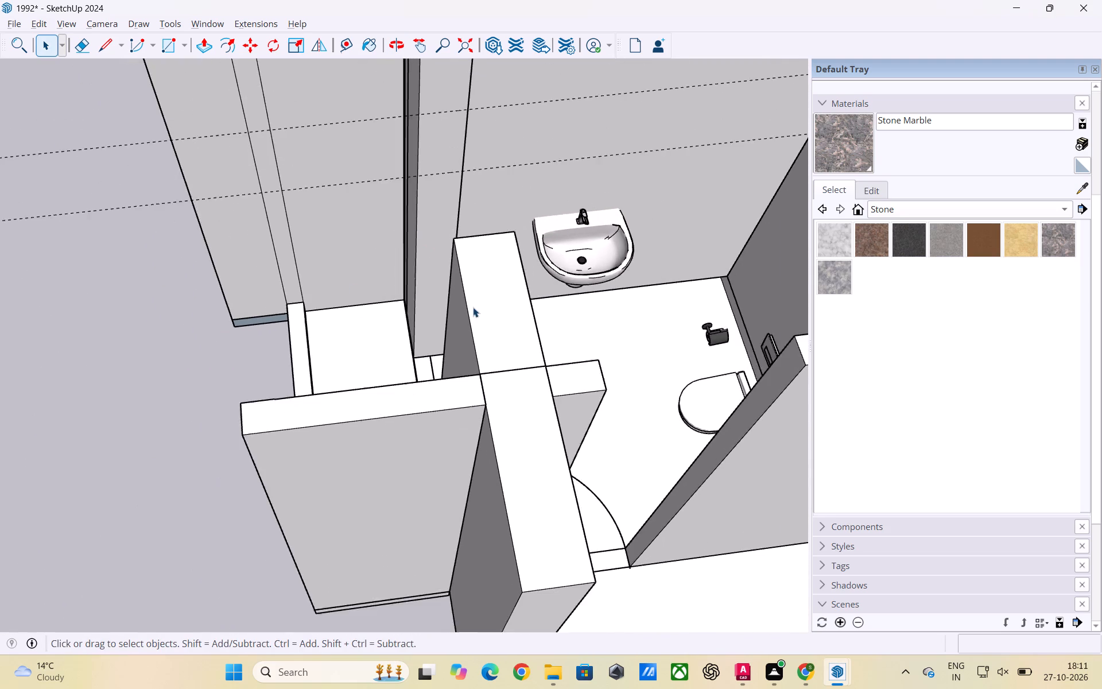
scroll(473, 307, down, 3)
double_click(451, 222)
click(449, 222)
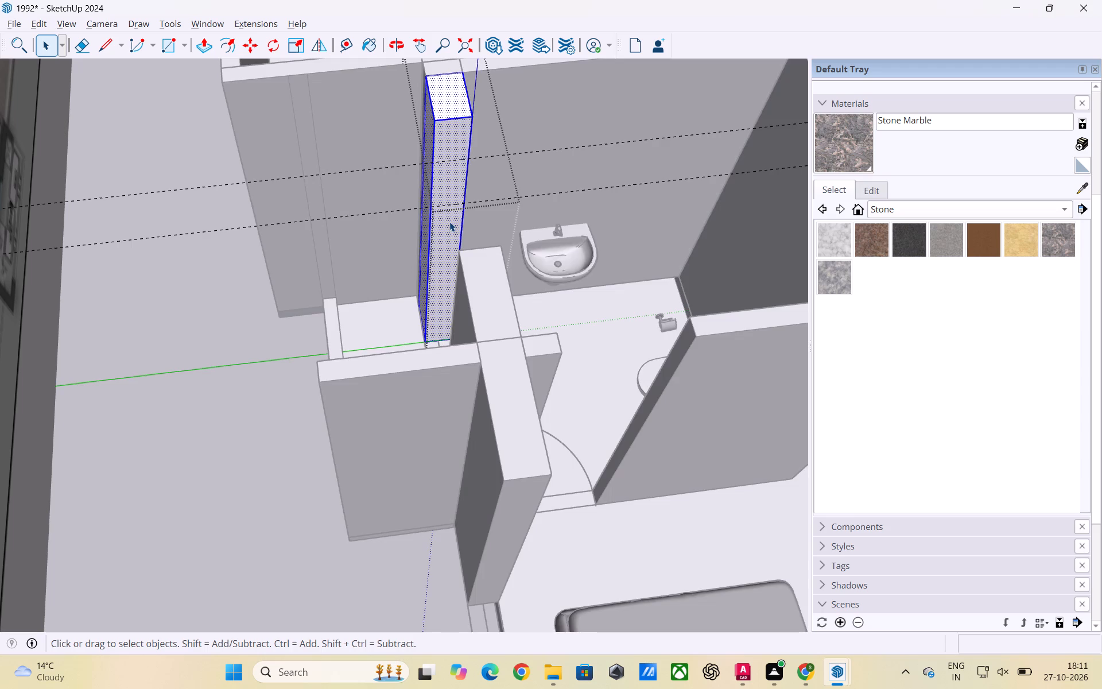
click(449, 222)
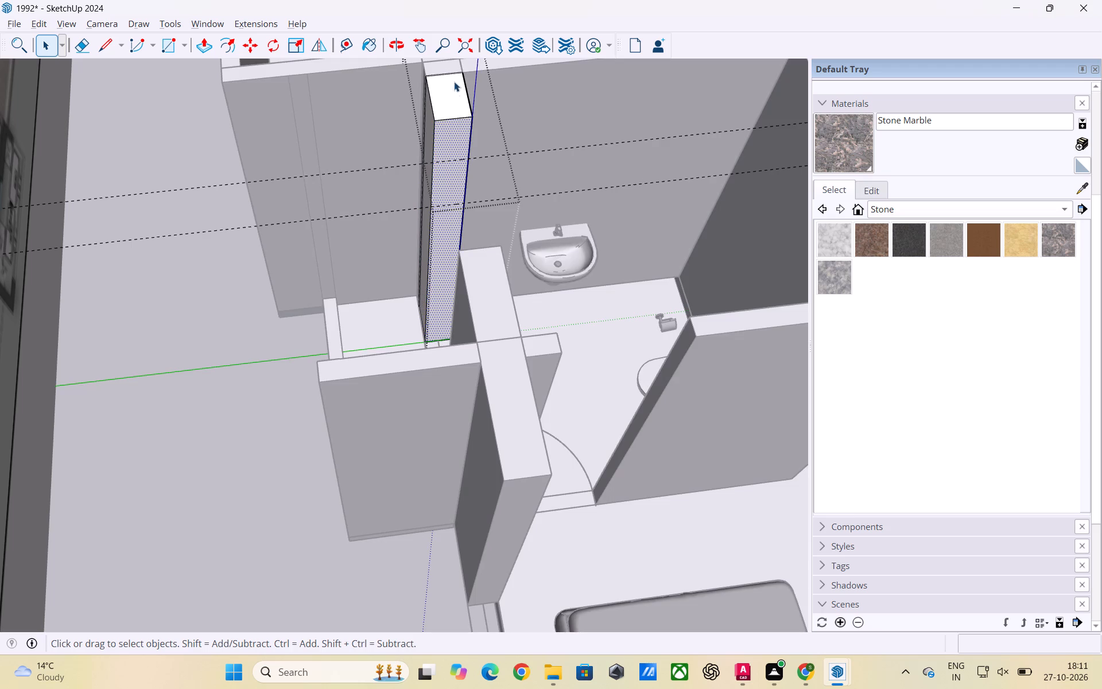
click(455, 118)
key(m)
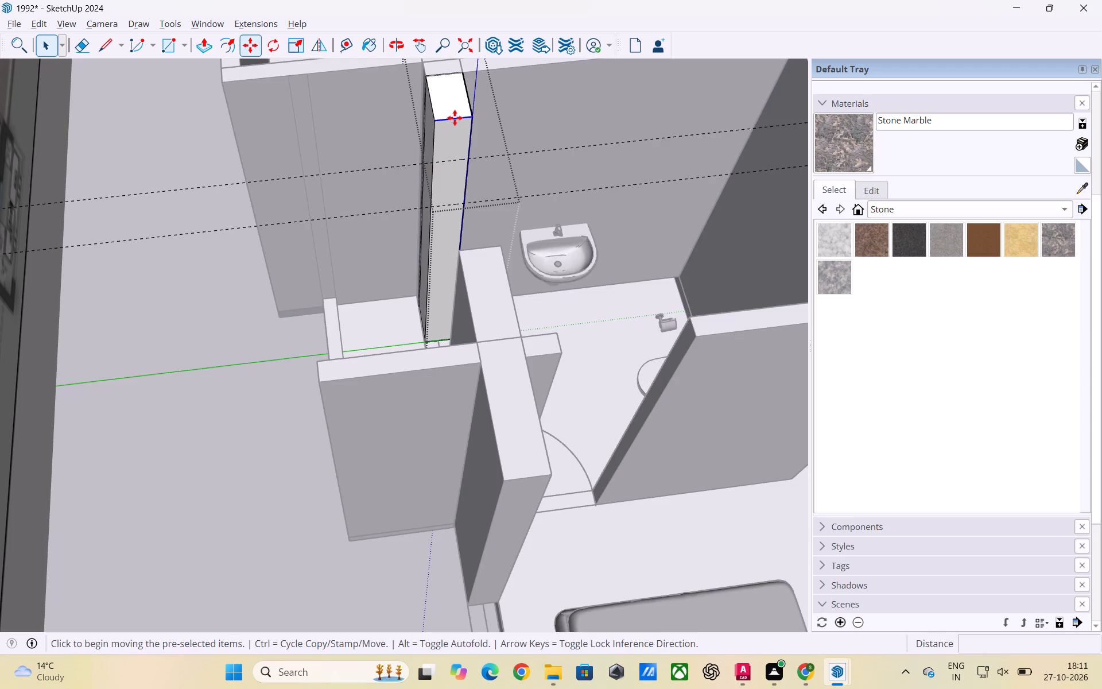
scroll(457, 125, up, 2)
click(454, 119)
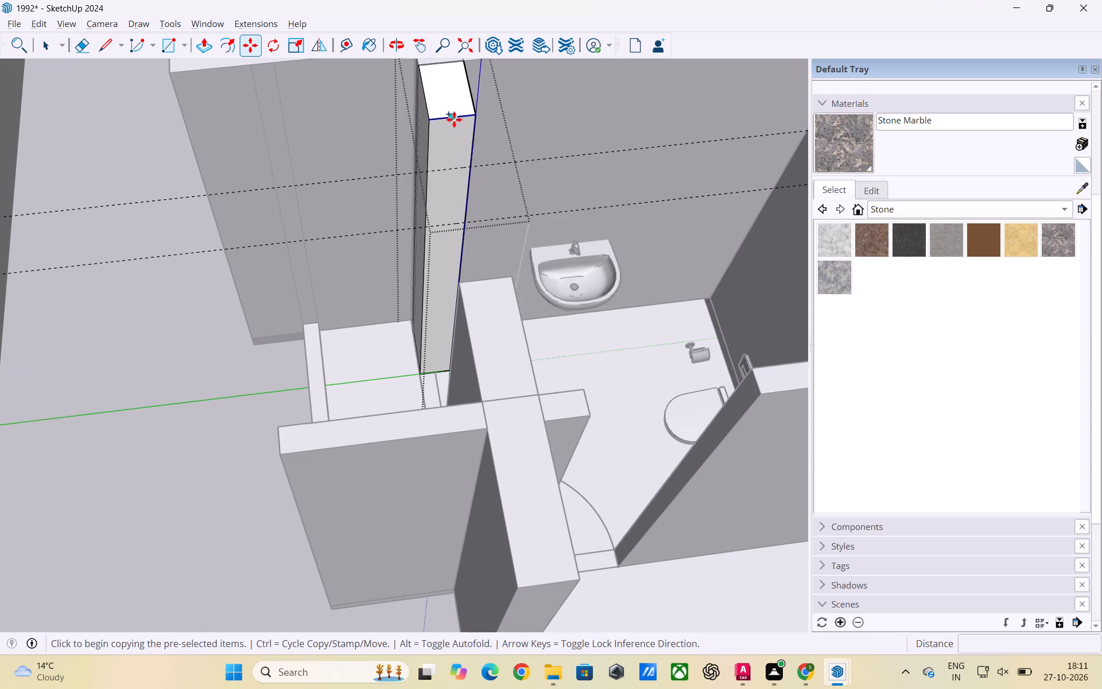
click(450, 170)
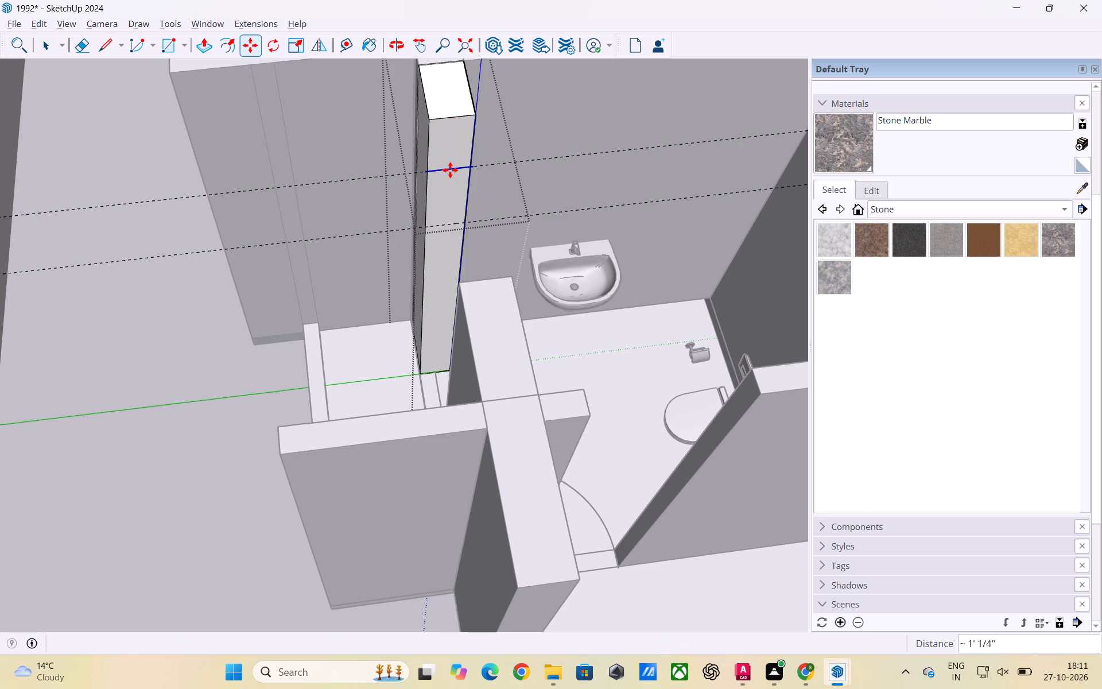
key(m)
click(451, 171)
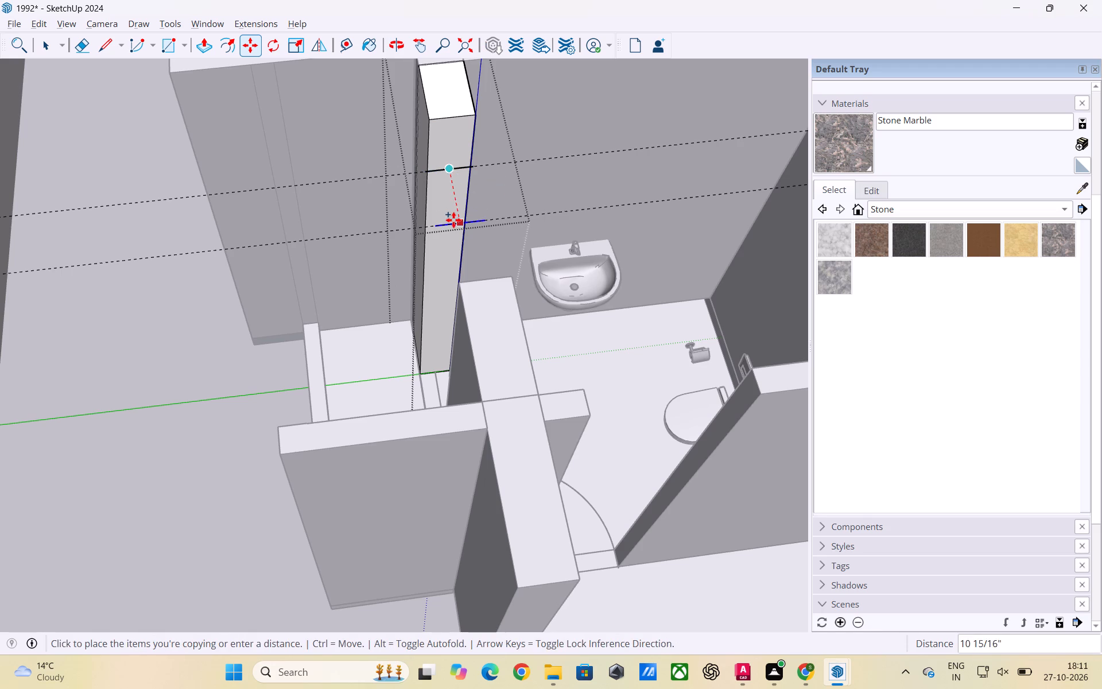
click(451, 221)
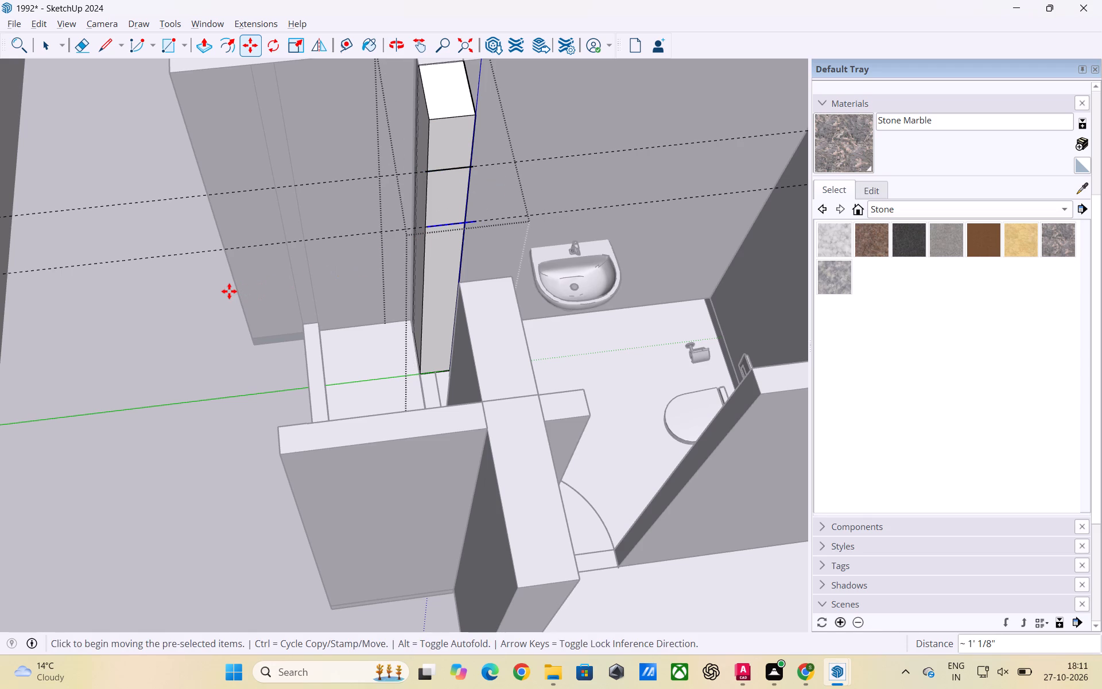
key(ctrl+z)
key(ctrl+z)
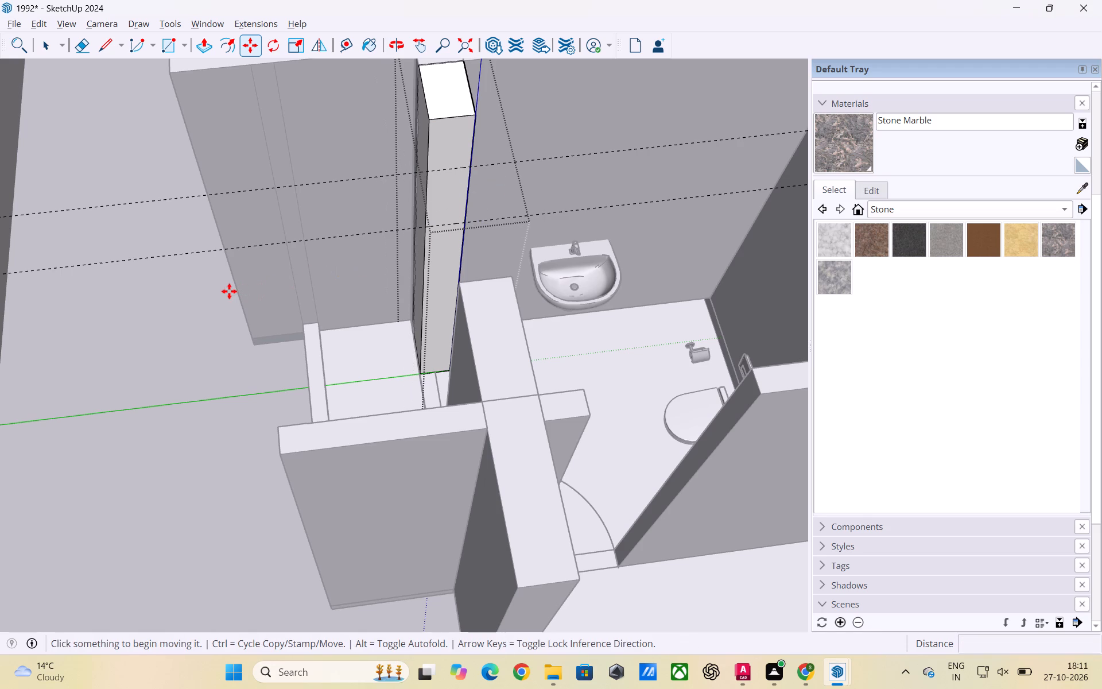
Undo the placement of the two guides off the short wall's top edge and leave its group.
key(space)
click(209, 326)
scroll(313, 263, up, 3)
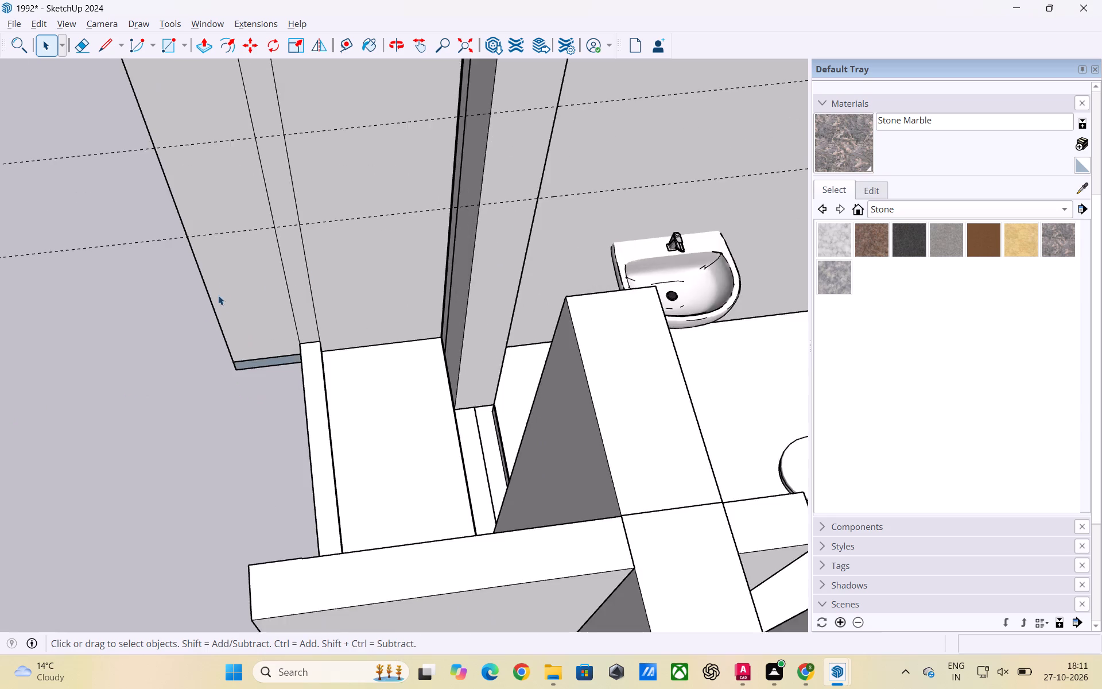
scroll(223, 285, down, 3)
scroll(395, 261, down, 3)
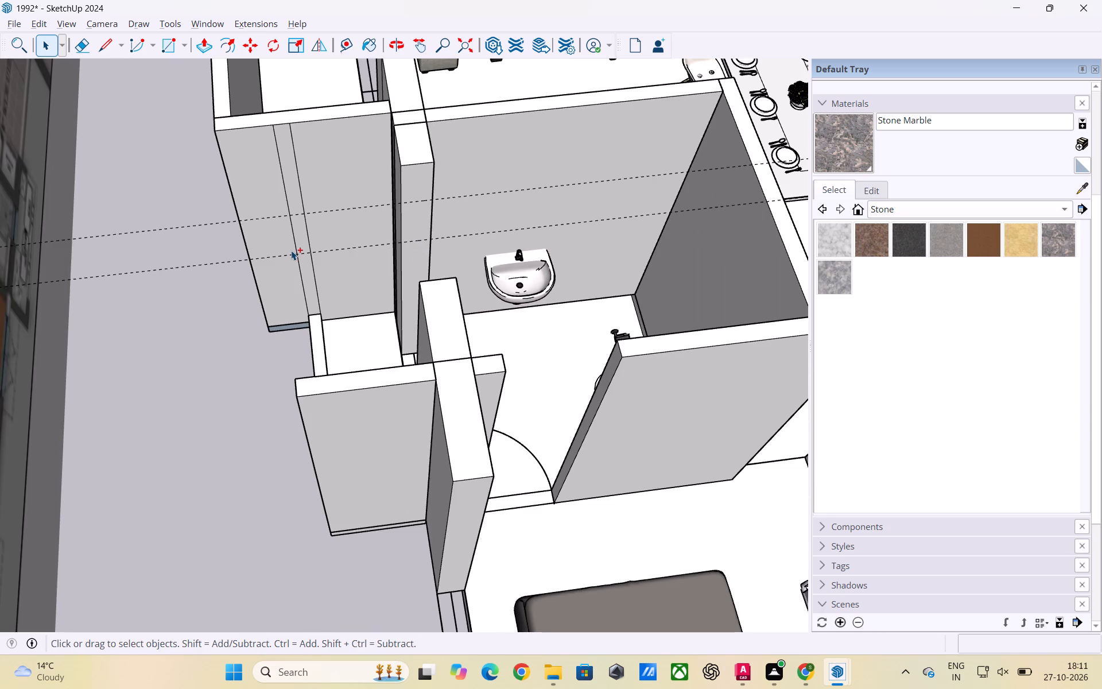
key(ctrl+z)
key(ctrl+z)
key(ctrl+z)
key(ctrl+z)
key(ctrl+z)
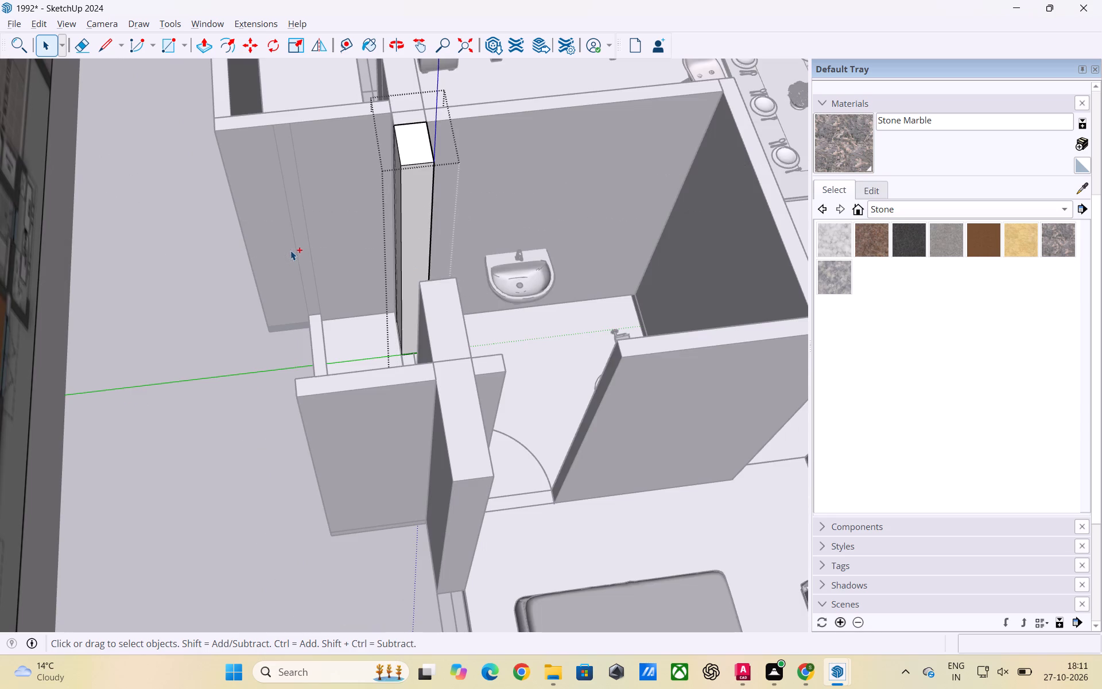
click(227, 278)
Examine the short wall by the washbasin, the outer walls beside the bathroom and the adjoining bedroom from several angles.
scroll(305, 276, up, 3)
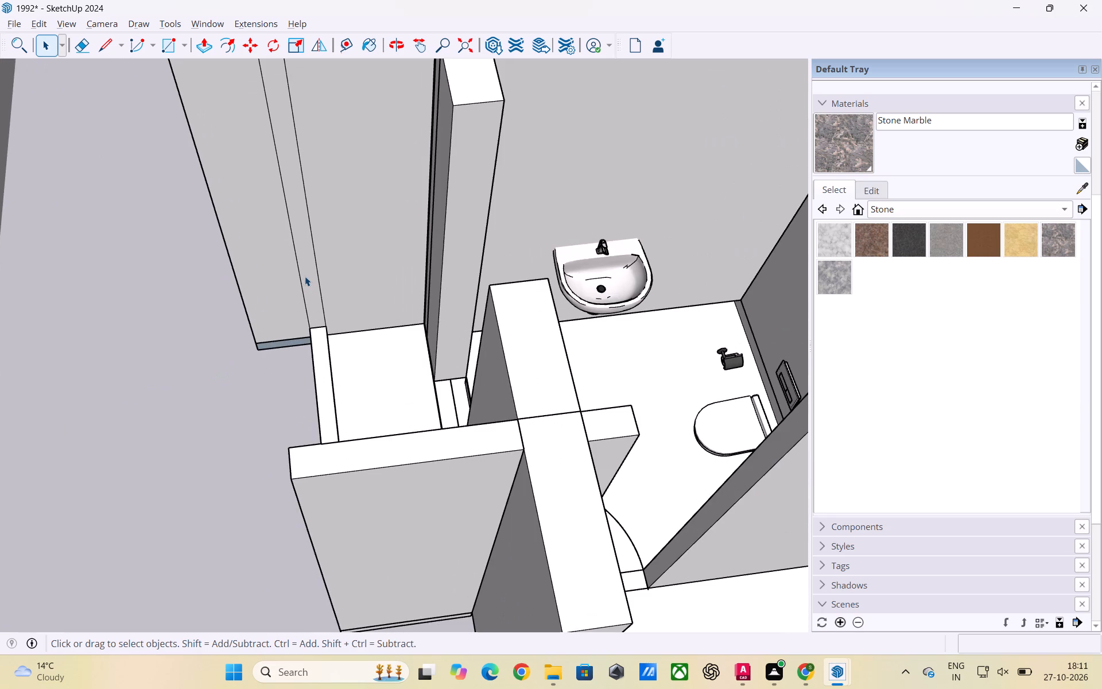
scroll(305, 277, down, 4)
middle_drag(332, 303, 373, 258)
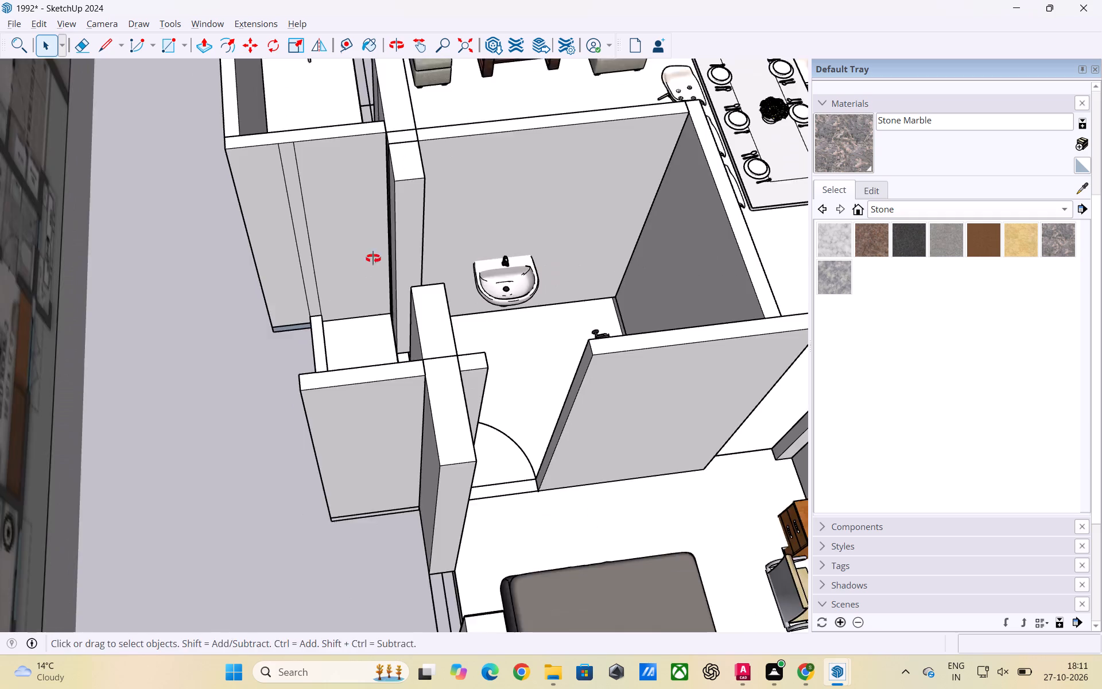
middle_drag(373, 258, 401, 222)
scroll(412, 233, up, 3)
middle_drag(400, 231, 430, 229)
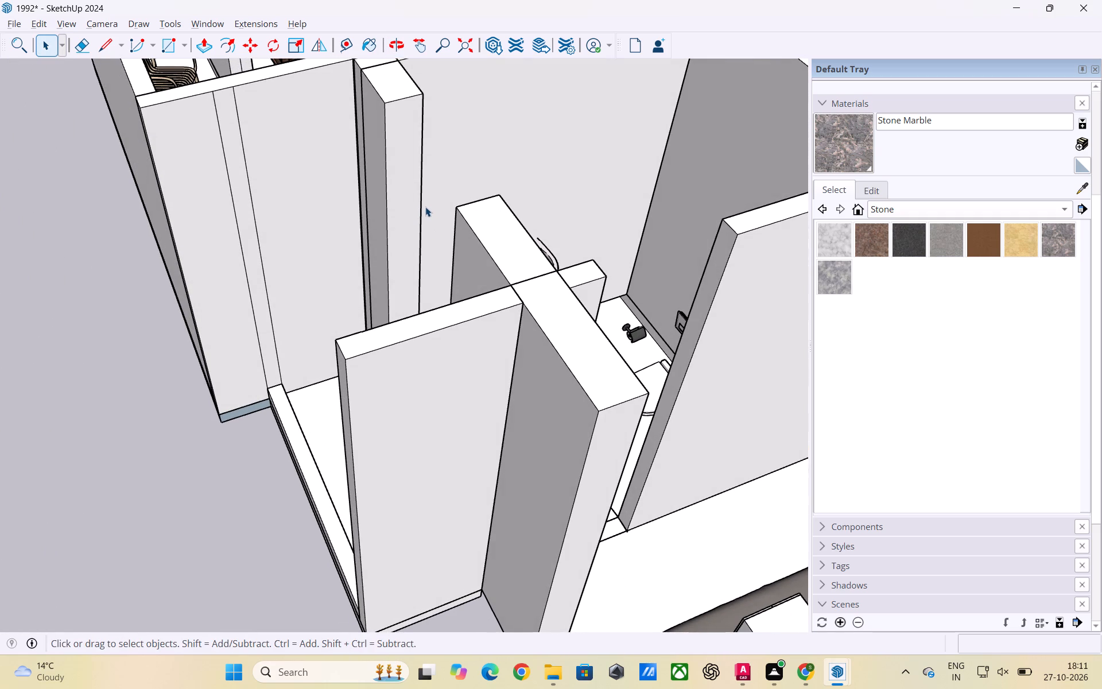
scroll(272, 226, down, 2)
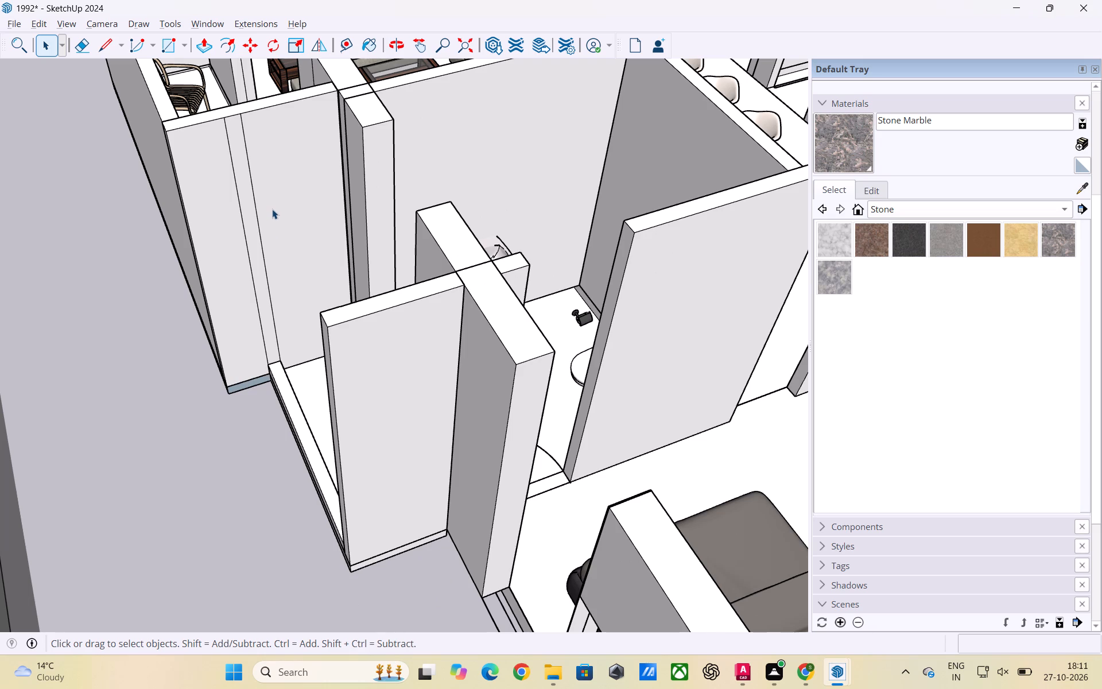
scroll(272, 209, down, 3)
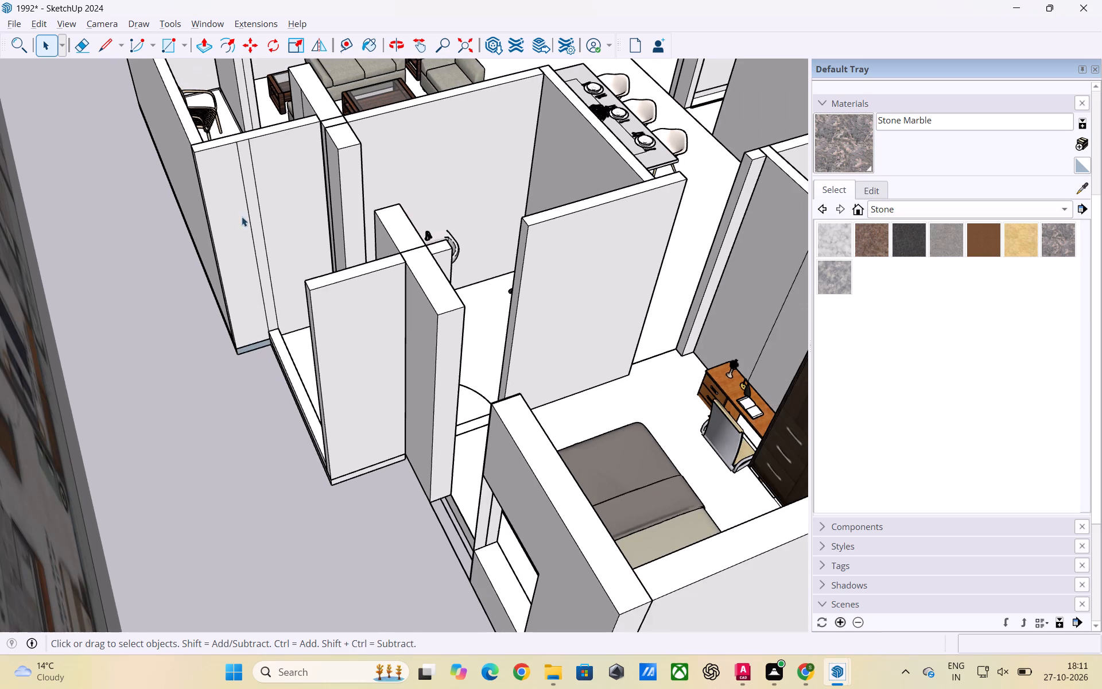
scroll(151, 217, down, 2)
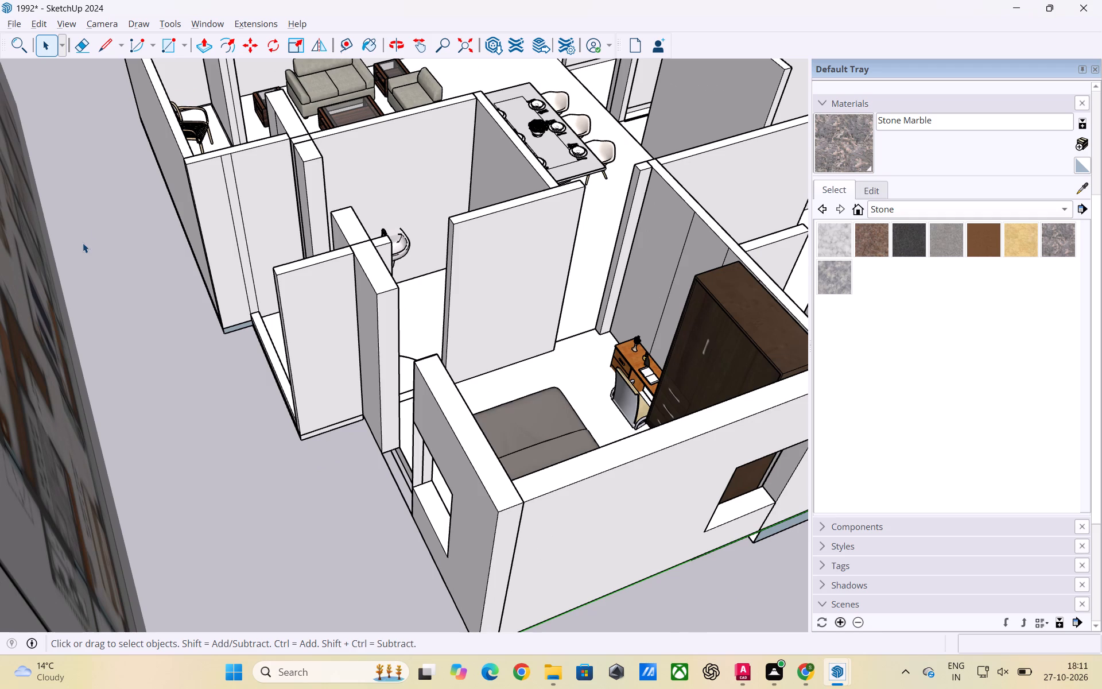
scroll(83, 243, up, 2)
scroll(29, 244, down, 5)
middle_drag(208, 289, 295, 274)
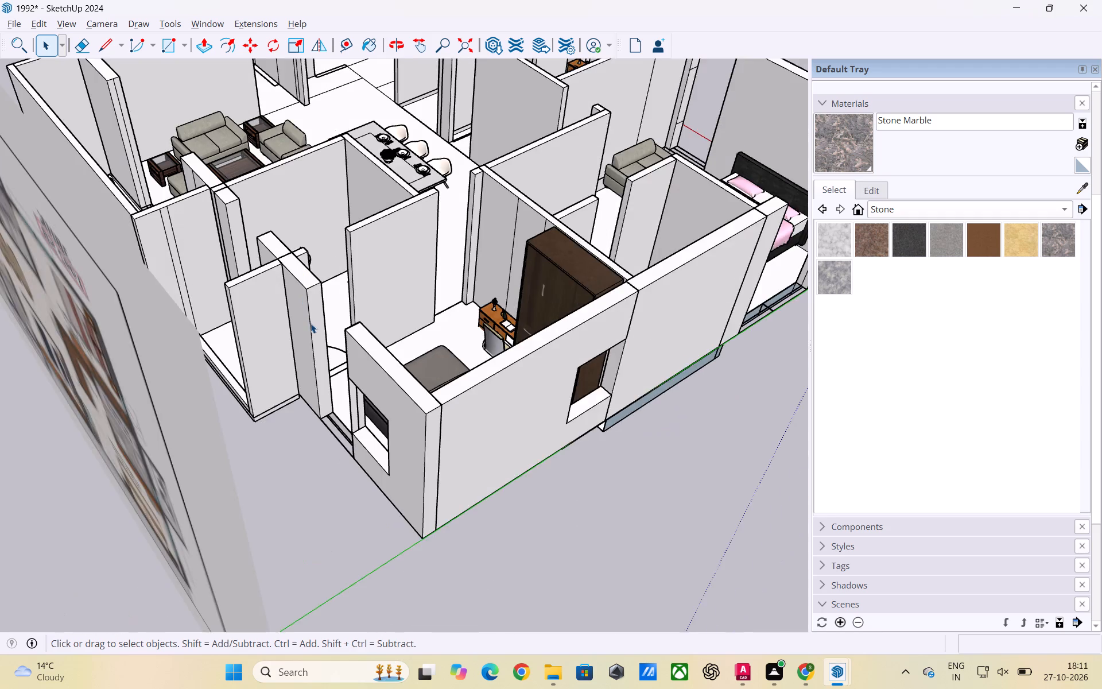
scroll(311, 323, up, 2)
middle_drag(313, 315, 228, 390)
scroll(224, 383, up, 3)
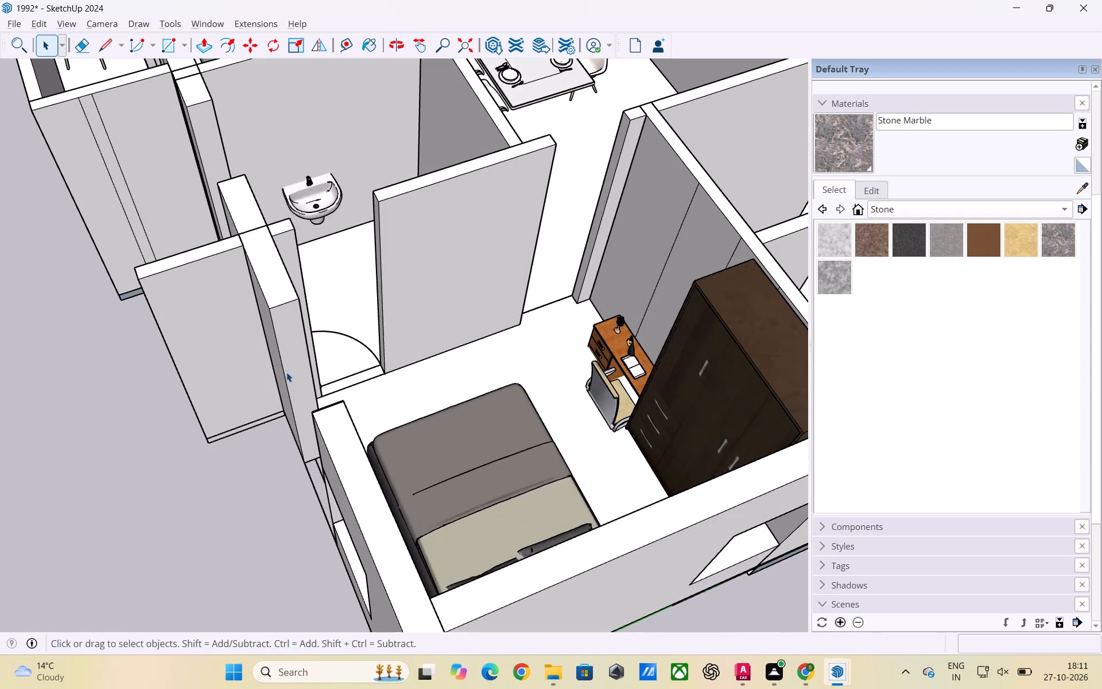
middle_drag(292, 373, 293, 334)
scroll(292, 334, up, 1)
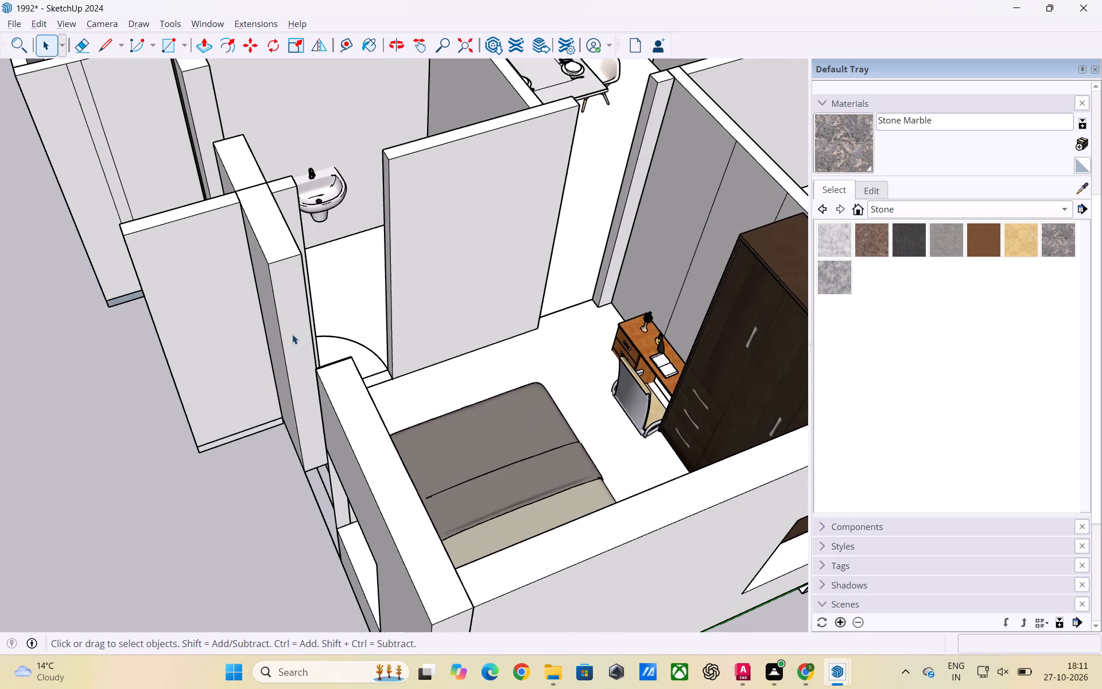
scroll(292, 334, up, 2)
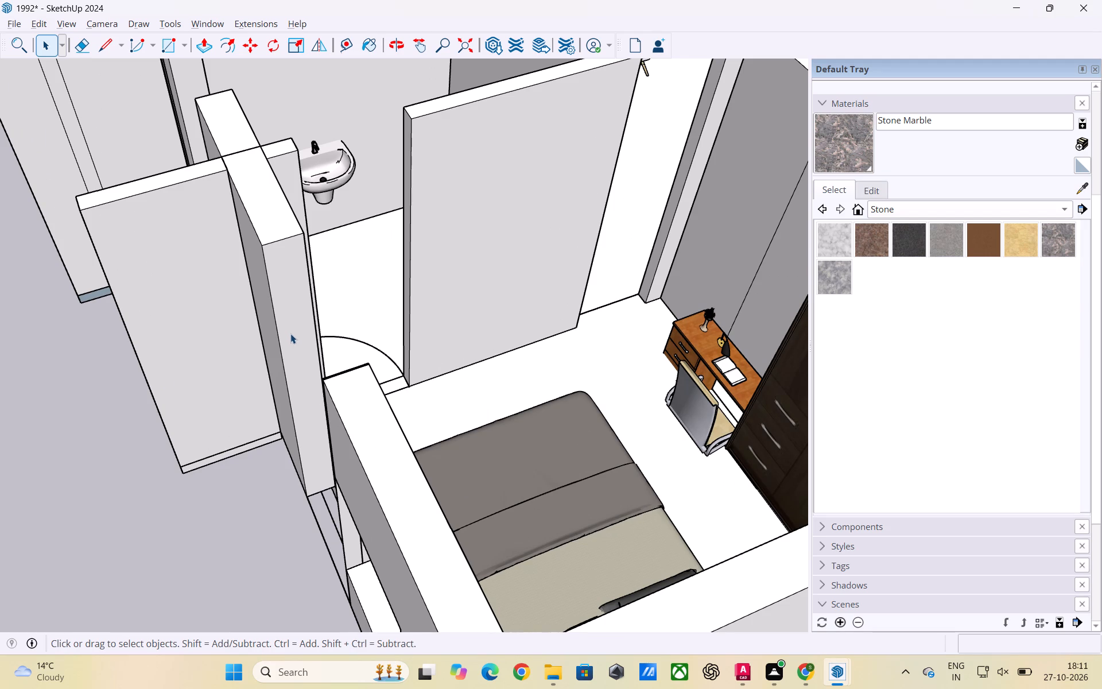
scroll(290, 334, up, 1)
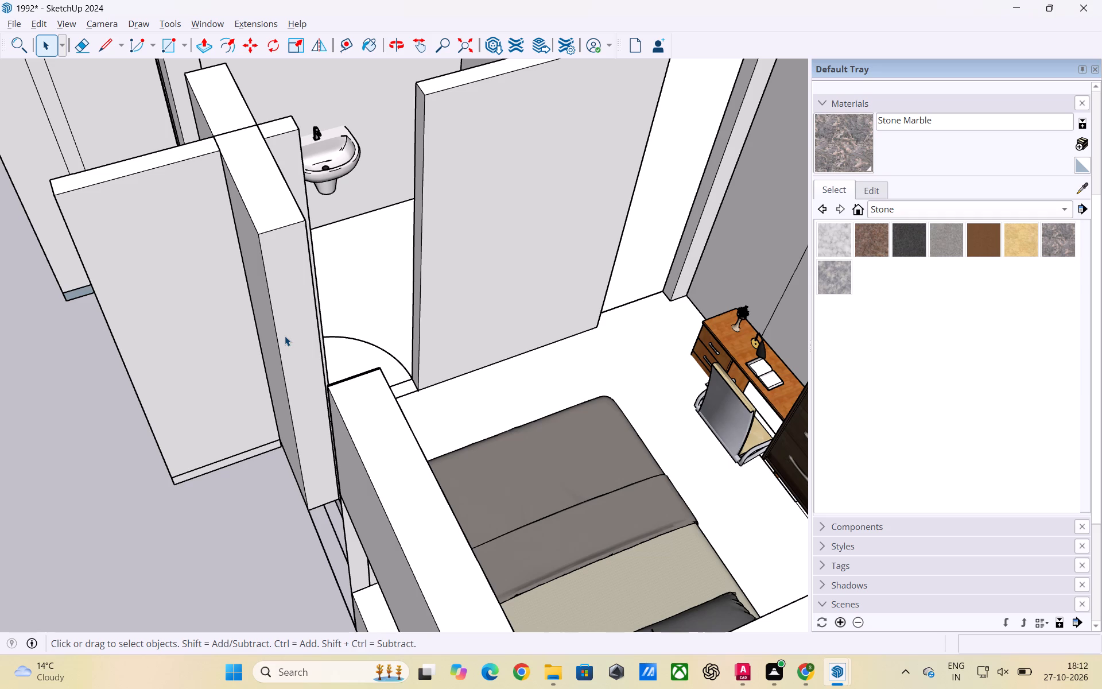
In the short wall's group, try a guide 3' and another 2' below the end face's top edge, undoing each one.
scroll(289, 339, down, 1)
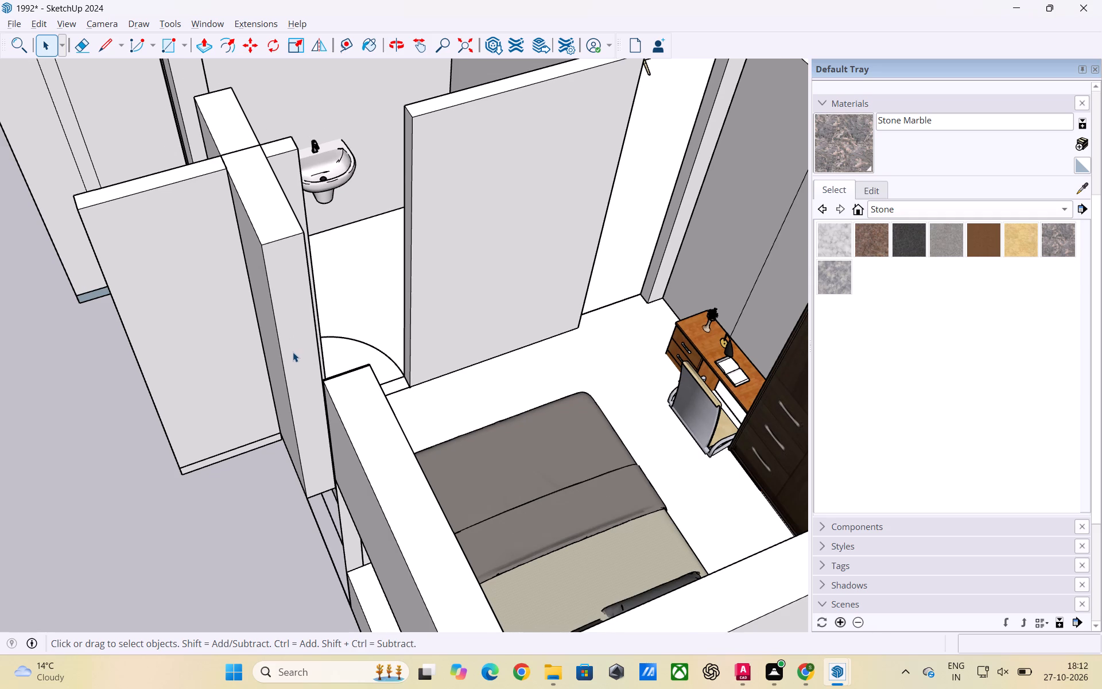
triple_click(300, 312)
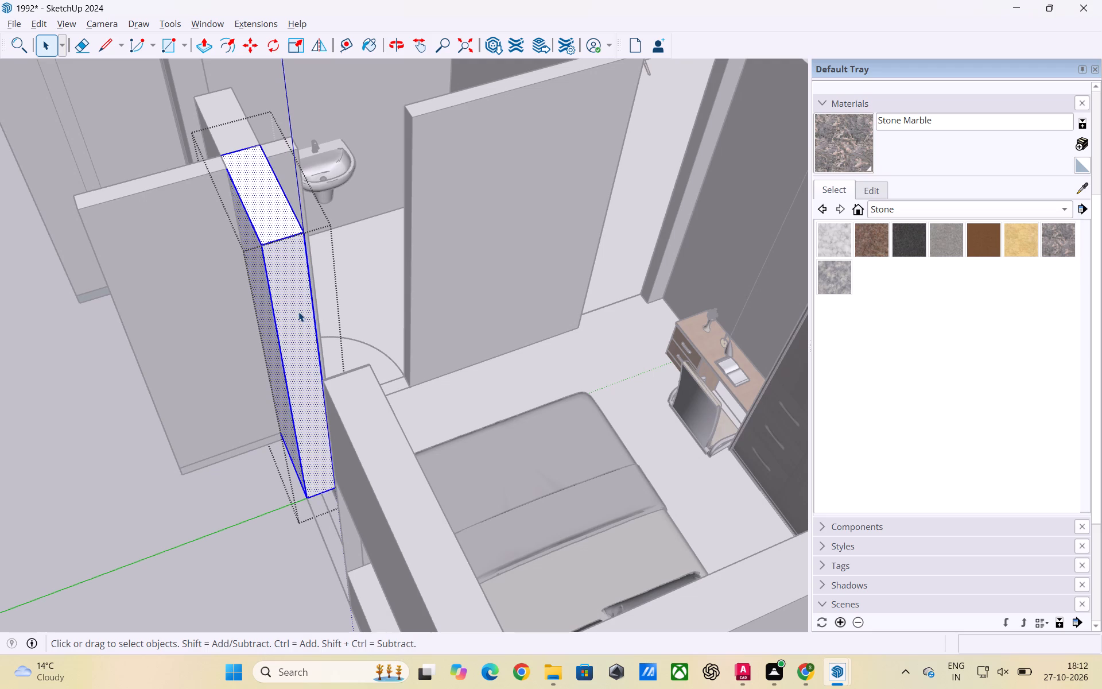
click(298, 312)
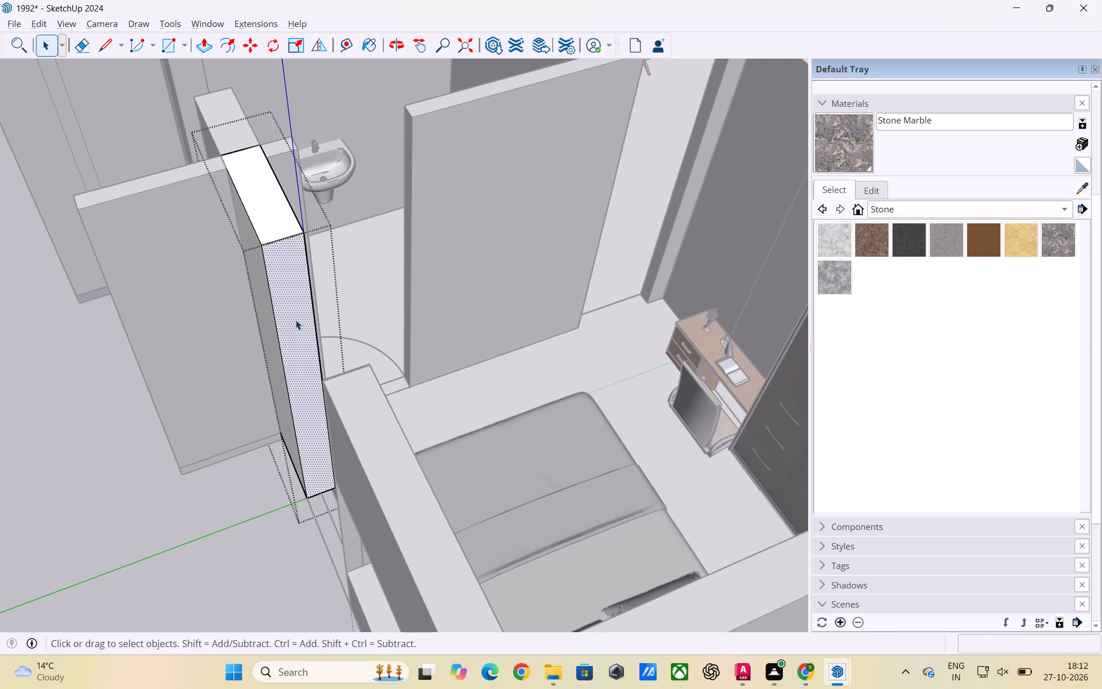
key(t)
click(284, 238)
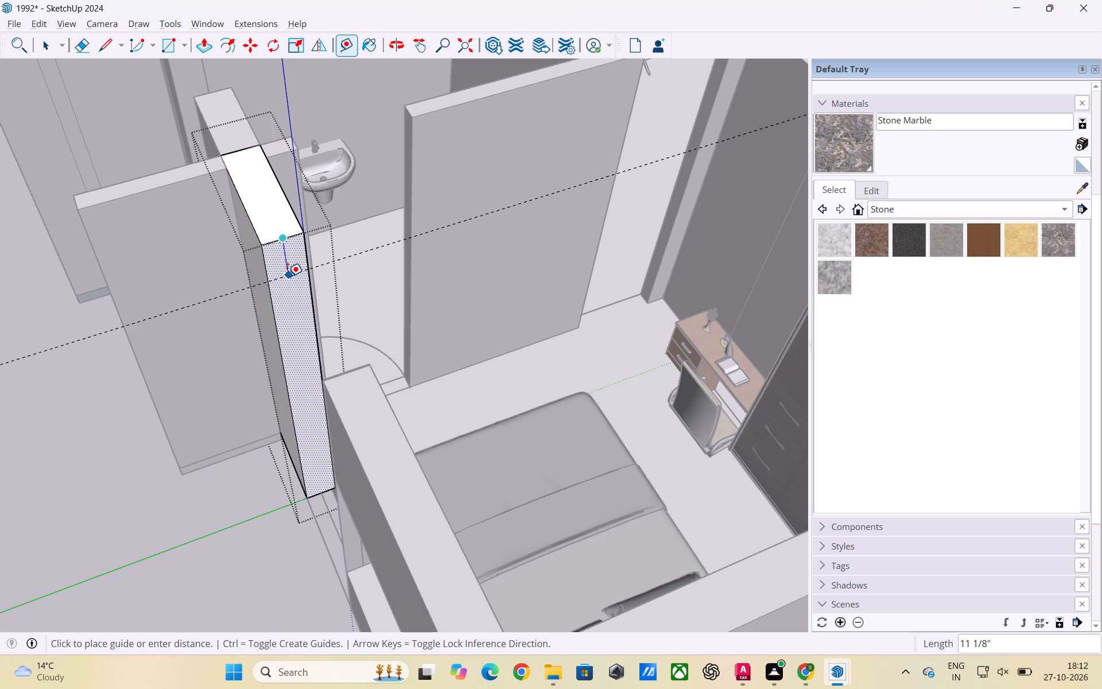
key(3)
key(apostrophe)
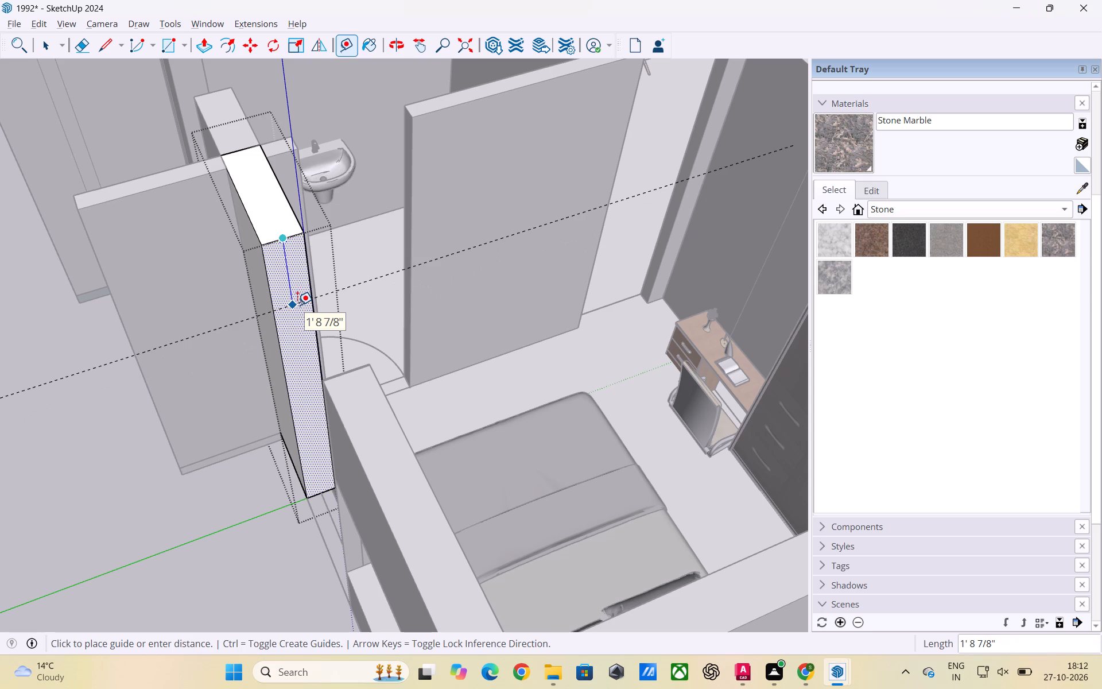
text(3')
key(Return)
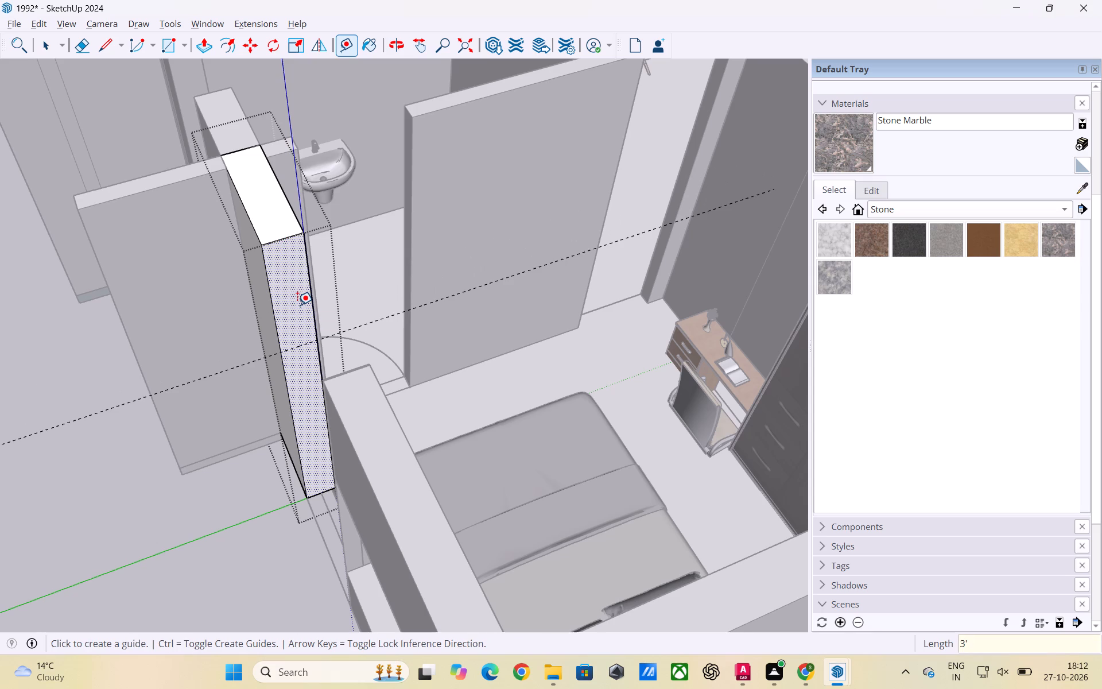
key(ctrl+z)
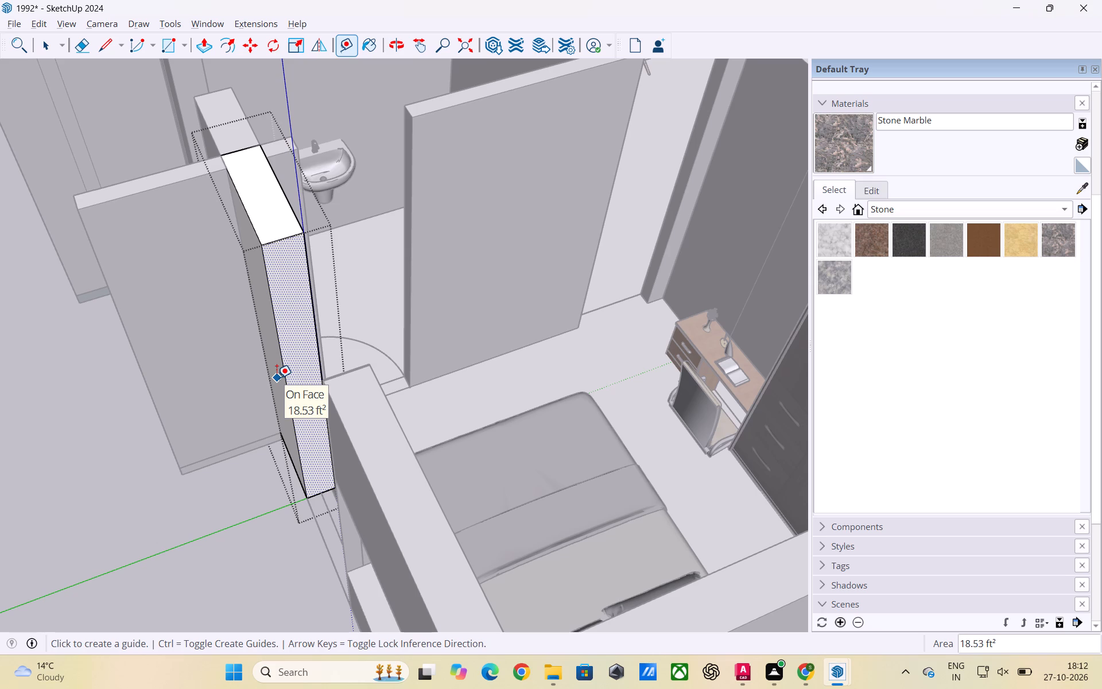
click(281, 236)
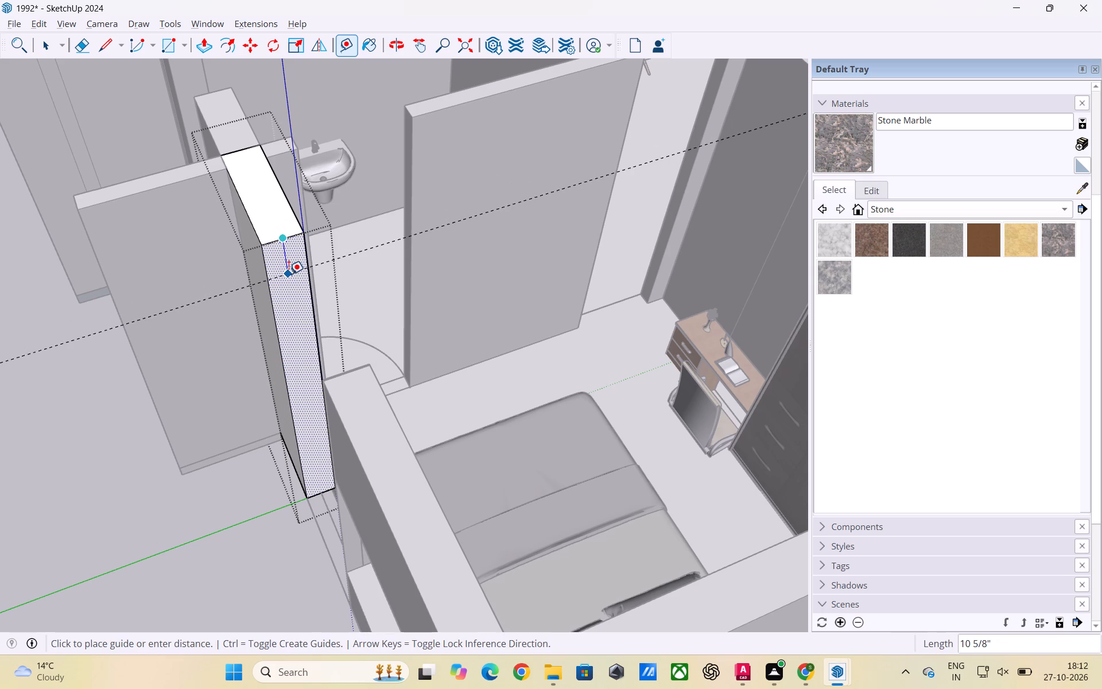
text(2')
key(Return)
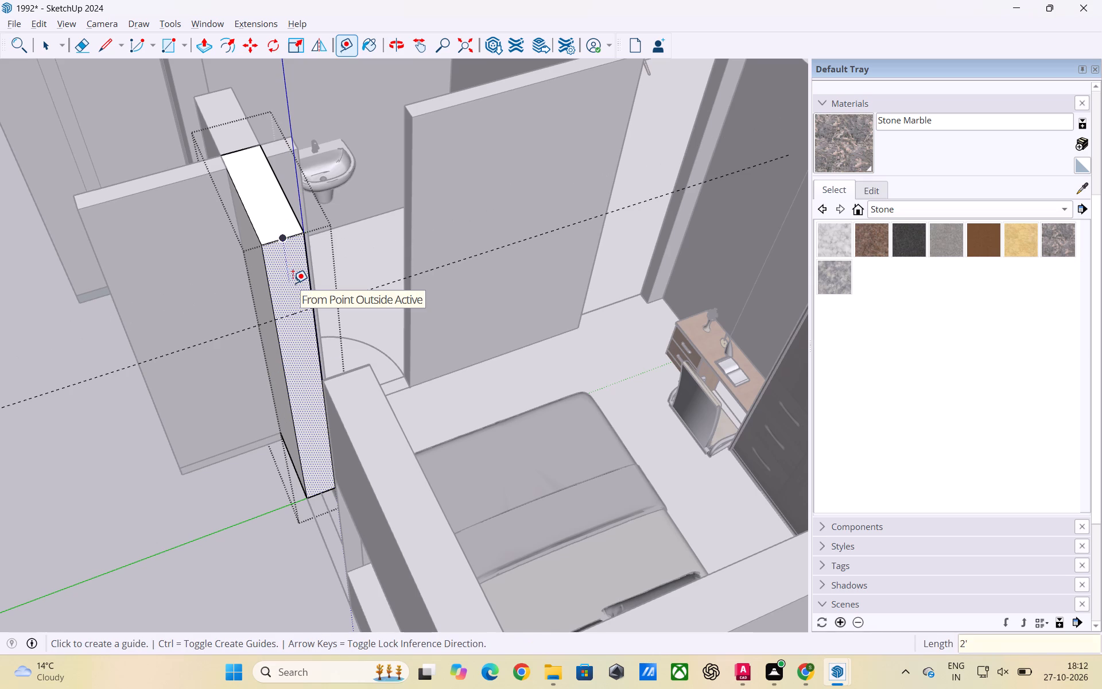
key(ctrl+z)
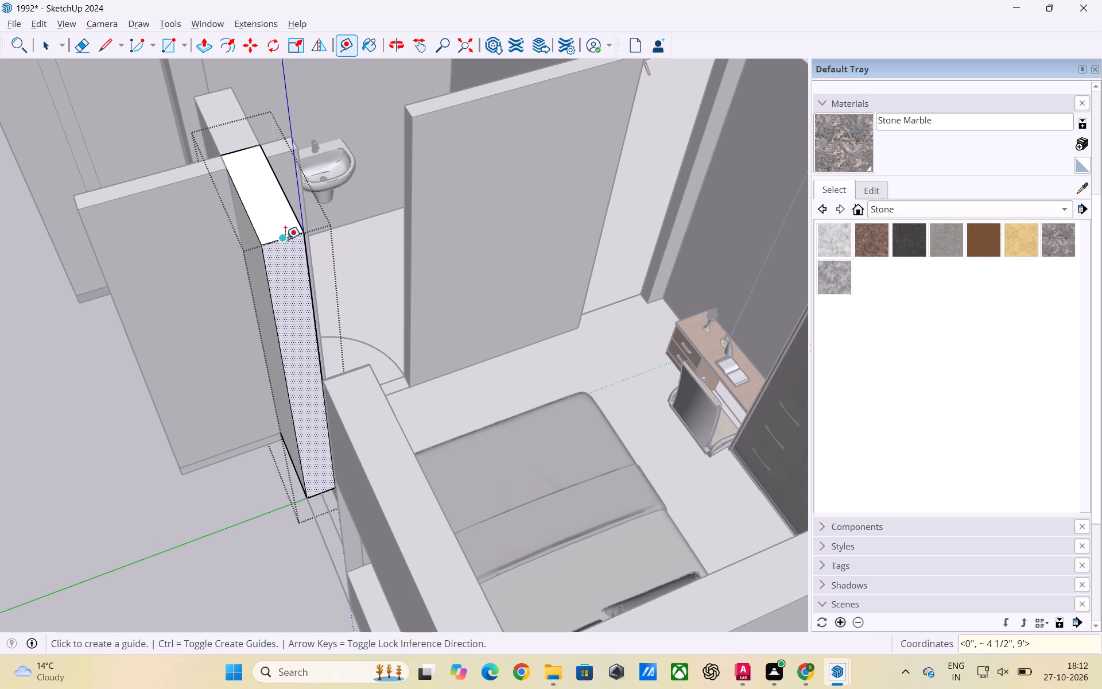
Place a guide 1' below the top edge of the short wall's end face.
click(281, 241)
text(1')
key(Return)
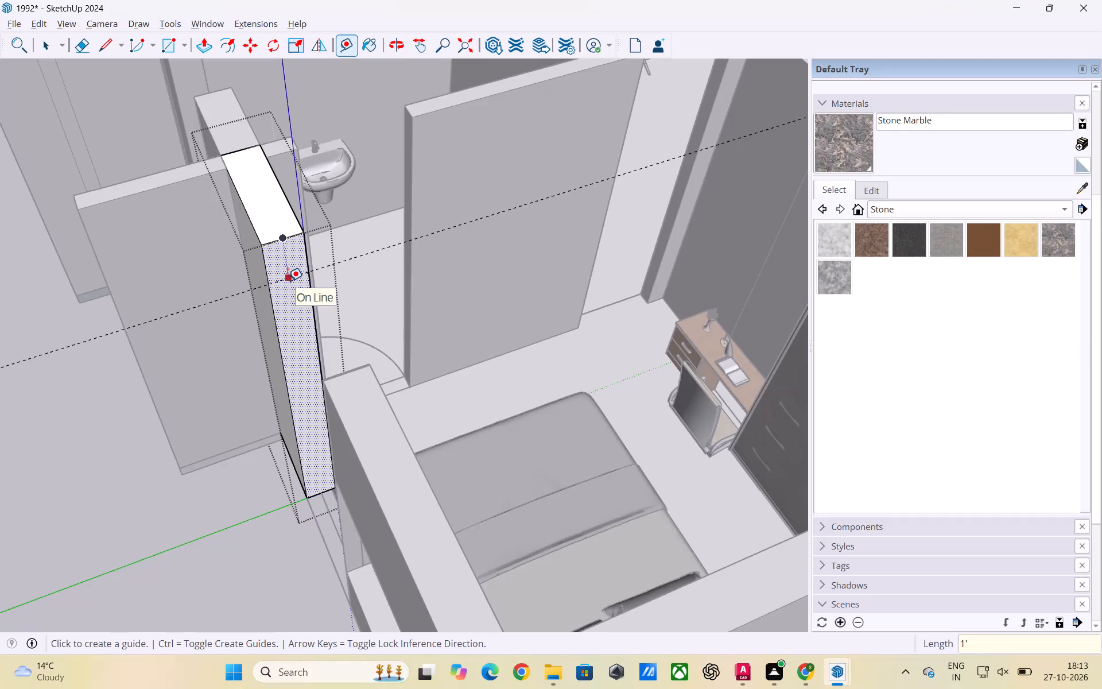
click(288, 281)
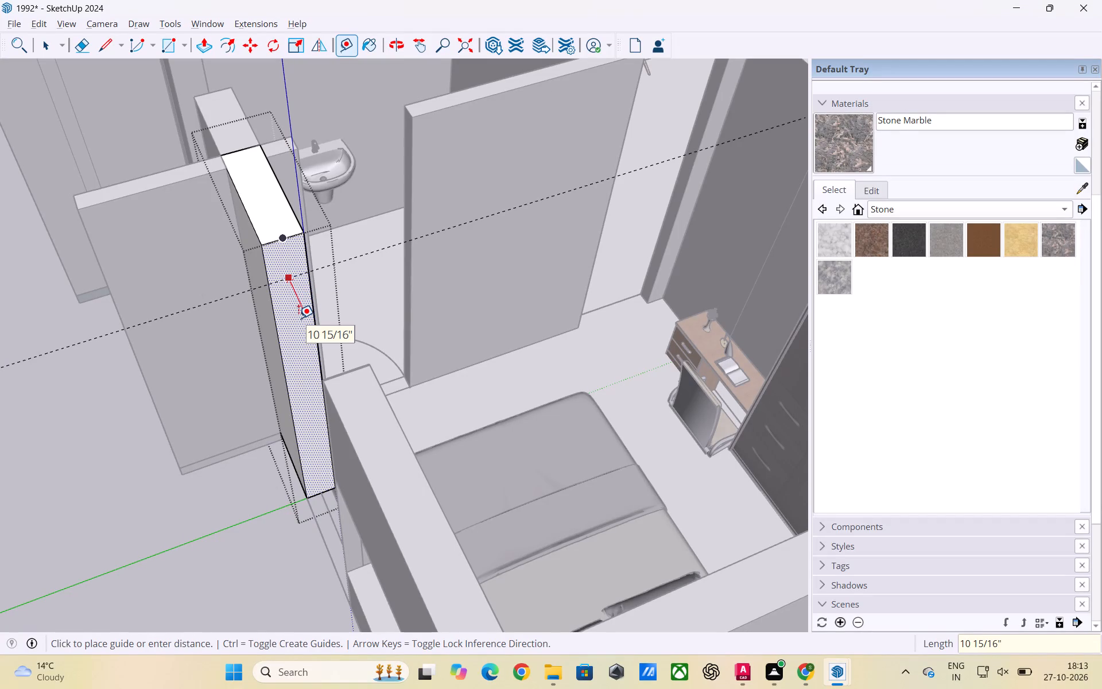
key(t)
click(286, 280)
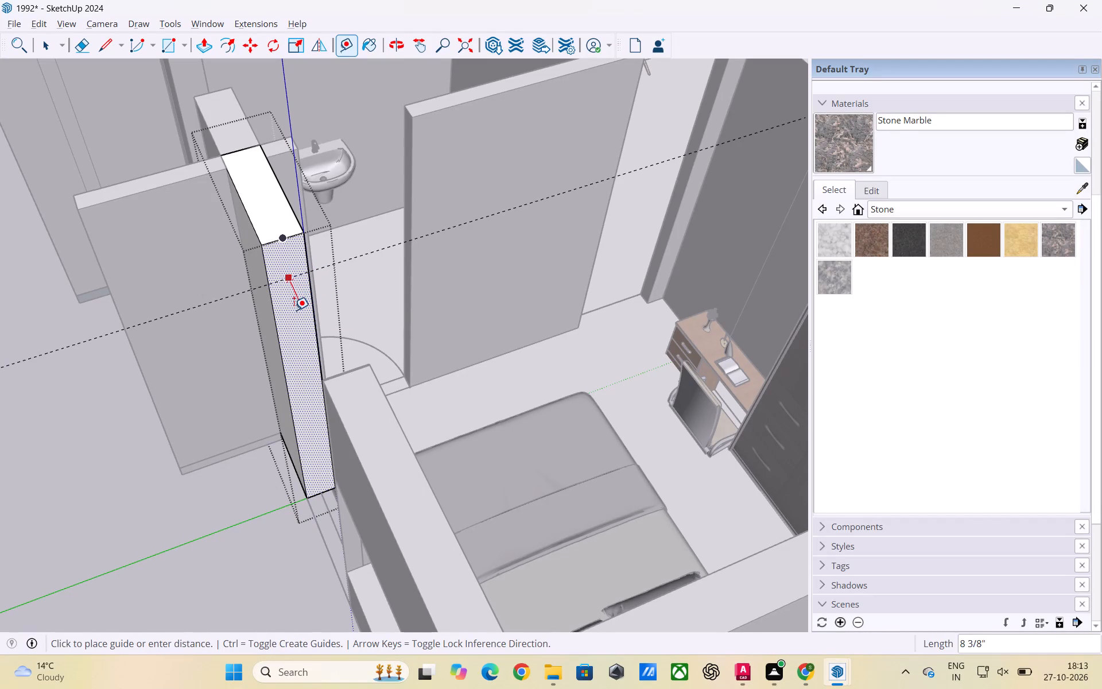
key(space)
key(t)
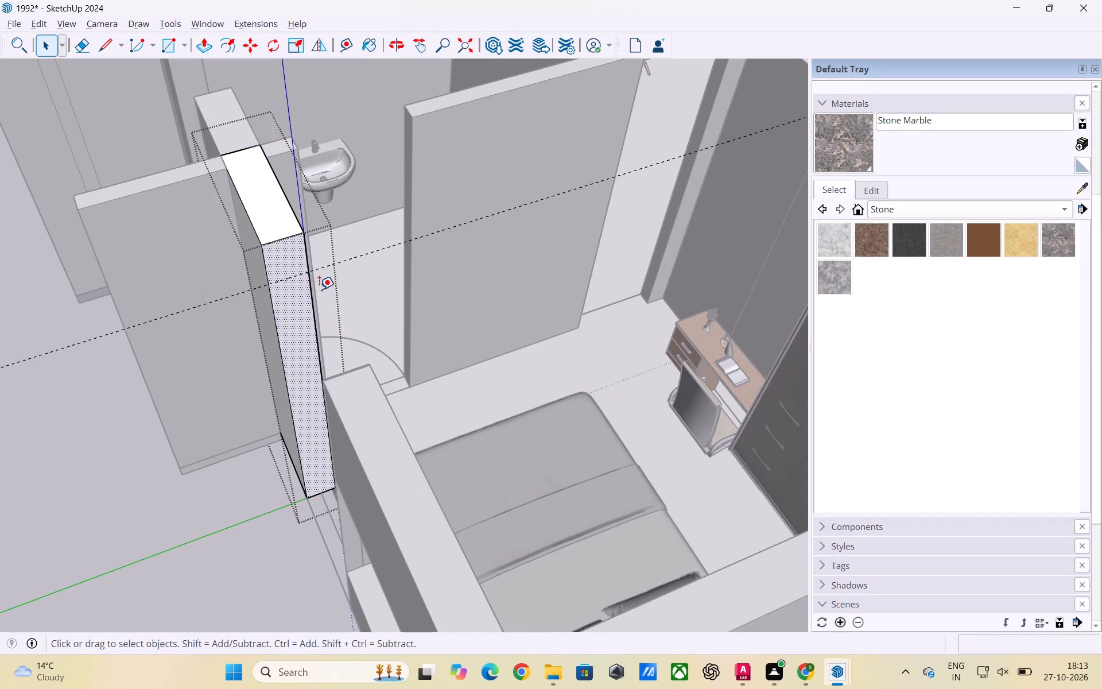
click(289, 278)
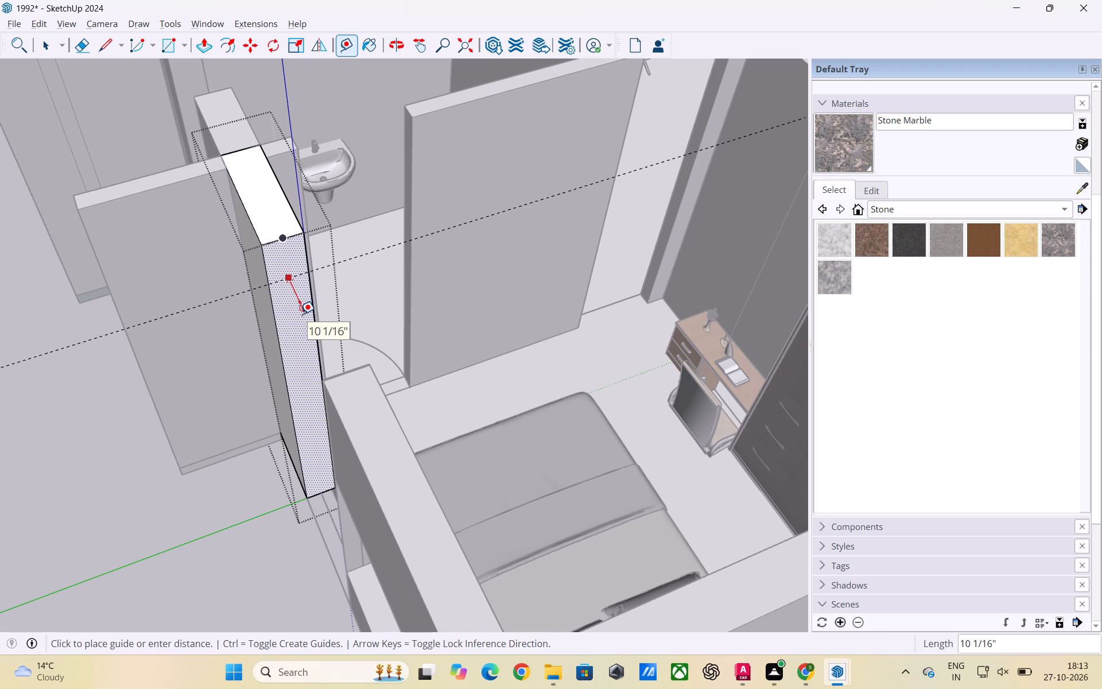
key(space)
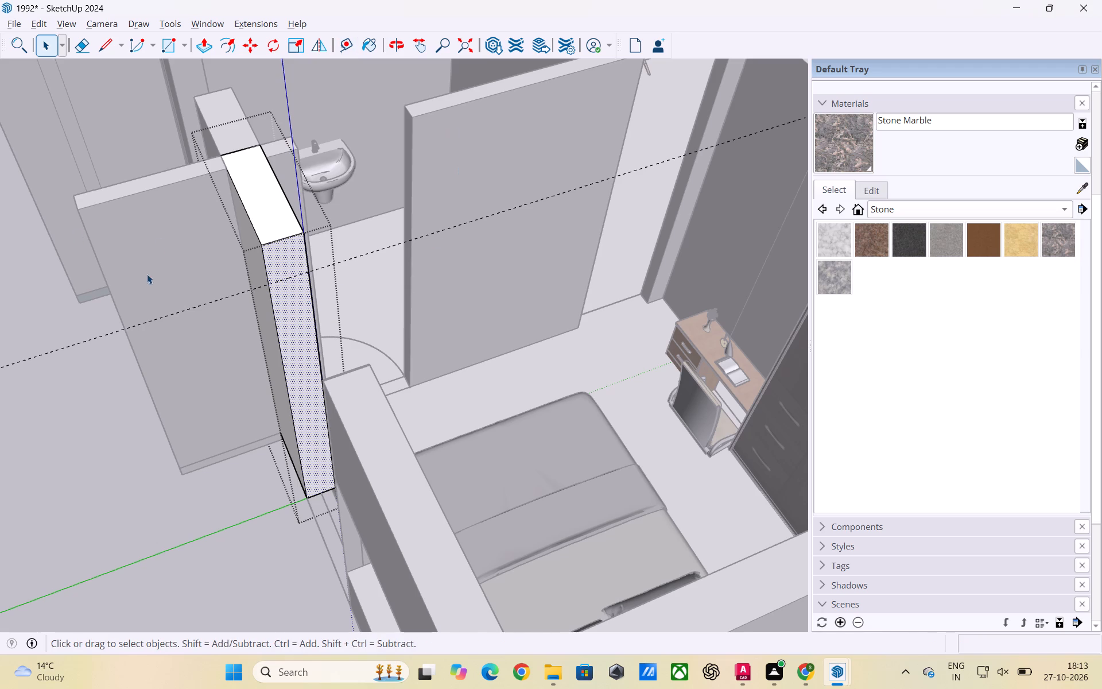
Place a second guide 2' below the top edge of the short wall's end face.
scroll(252, 235, up, 5)
key(t)
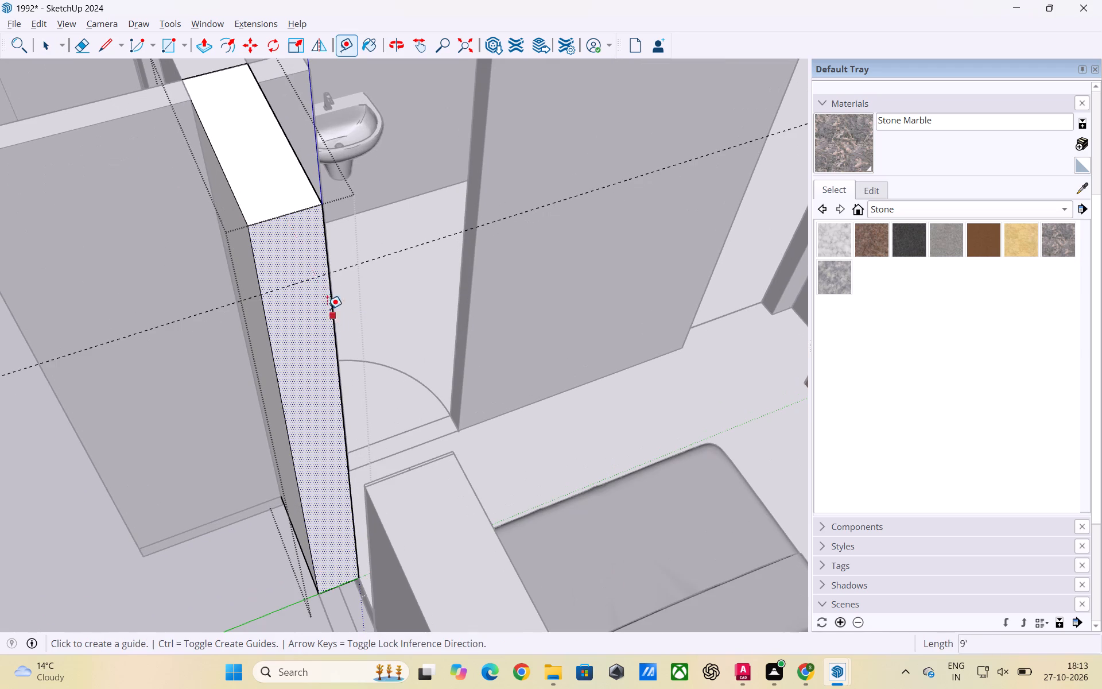
click(282, 215)
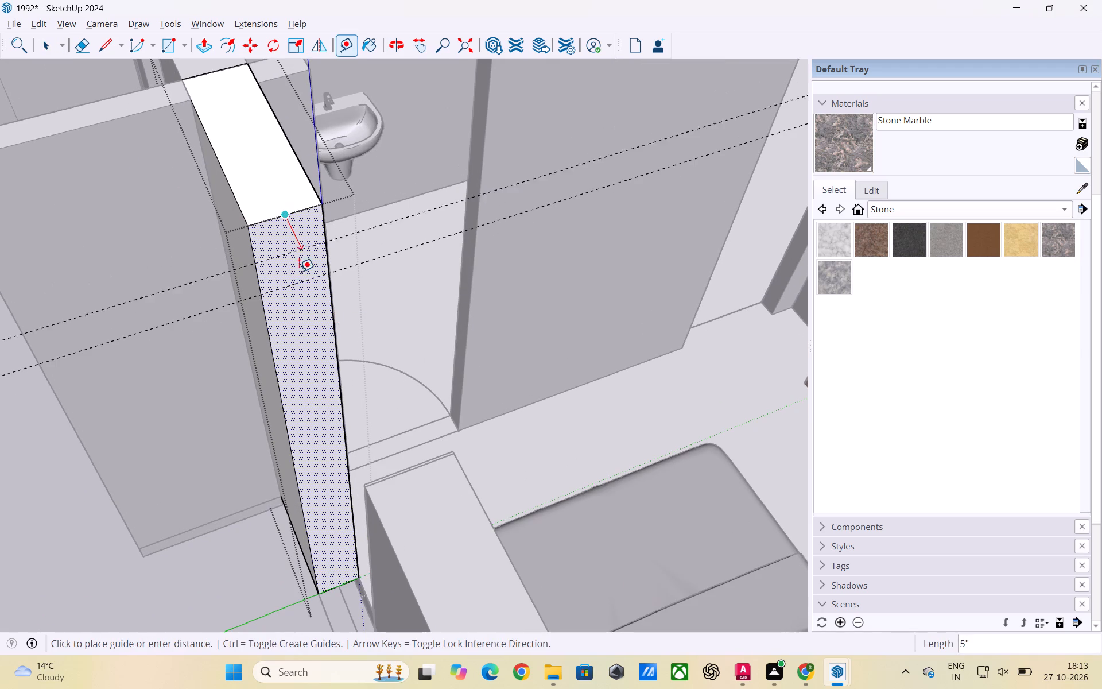
key(2)
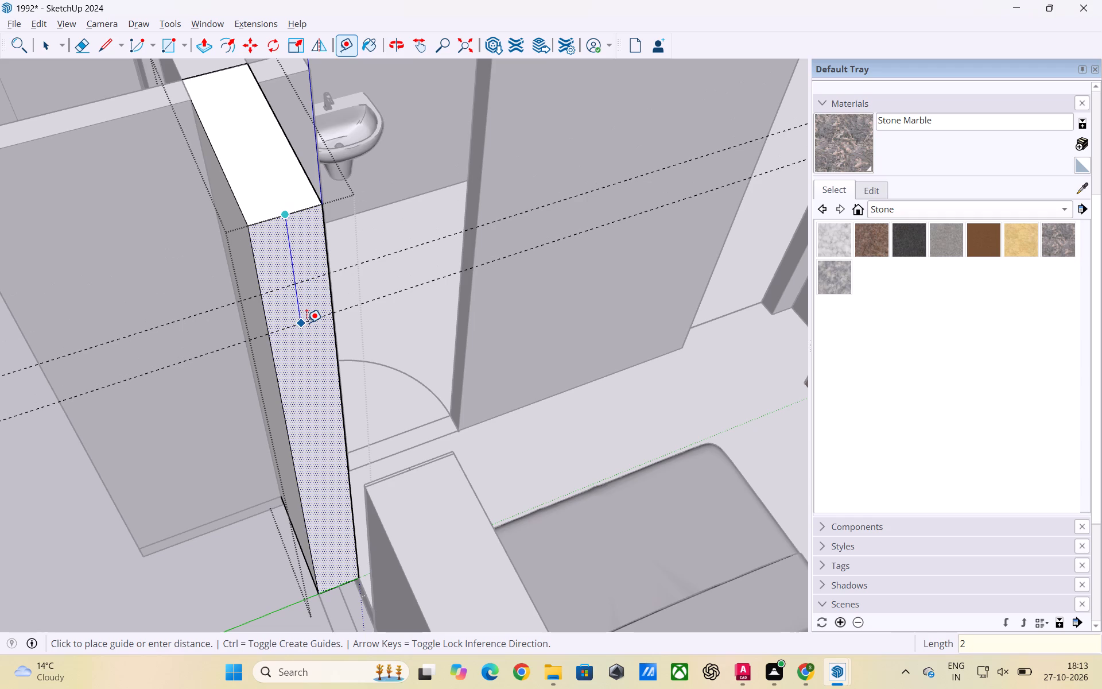
key(apostrophe)
key(Return)
key(space)
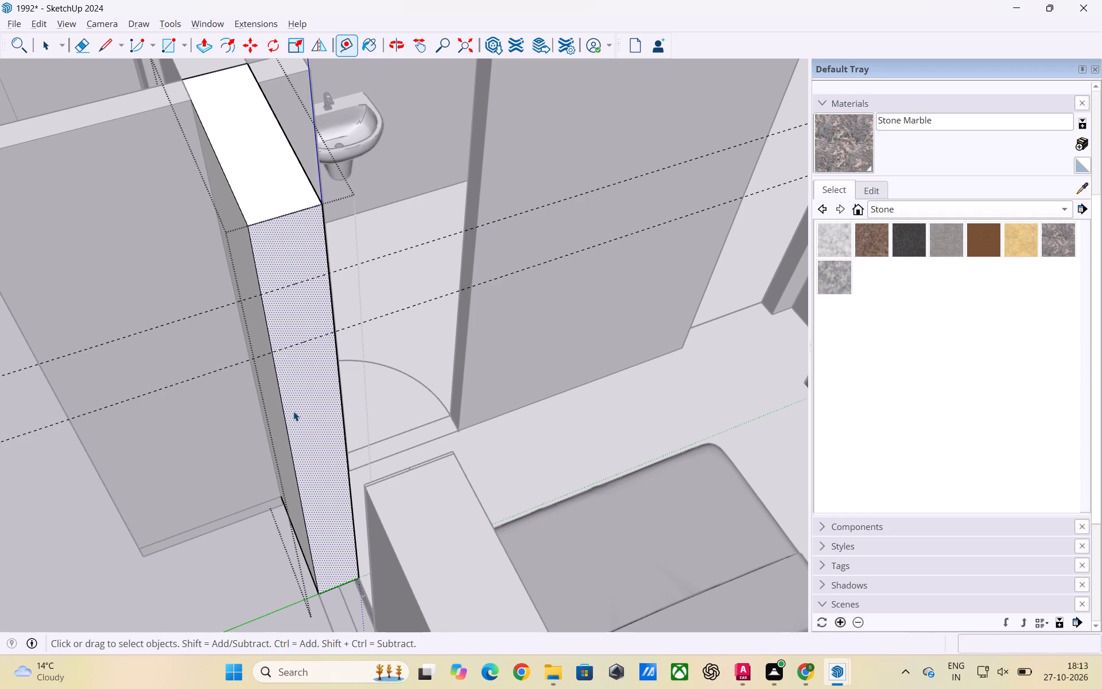
Copy the top edge of the short wall's end face down to the guide 1' below it.
scroll(340, 450, up, 1)
click(313, 429)
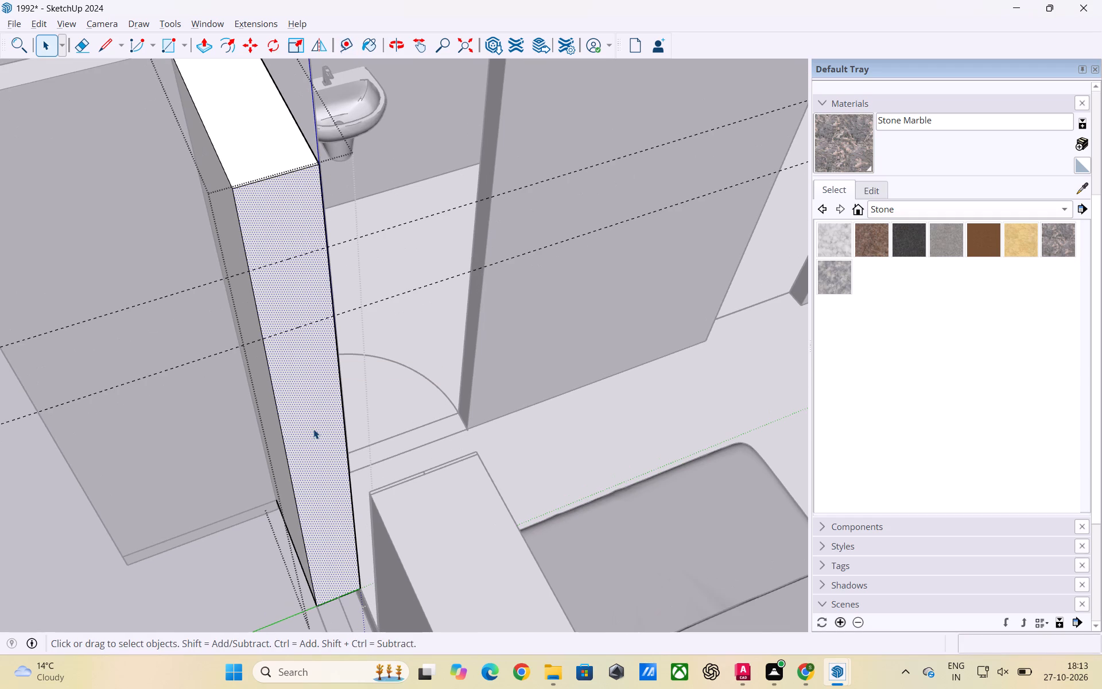
double_click(286, 239)
click(286, 235)
click(231, 461)
triple_click(330, 402)
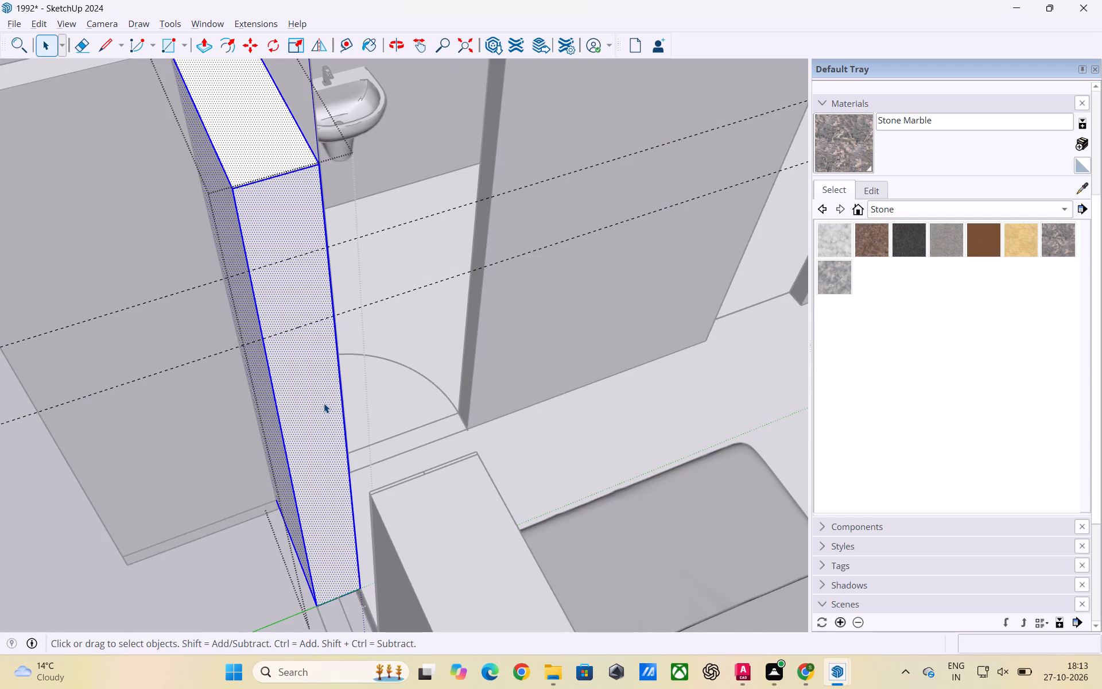
click(323, 398)
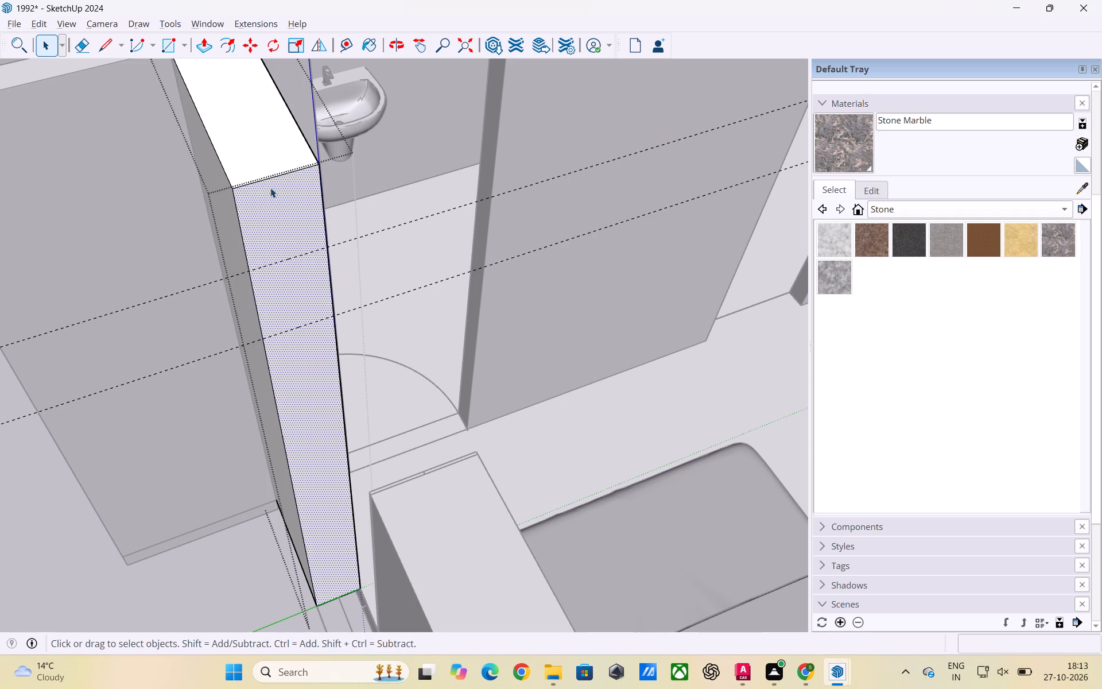
click(261, 179)
key(m)
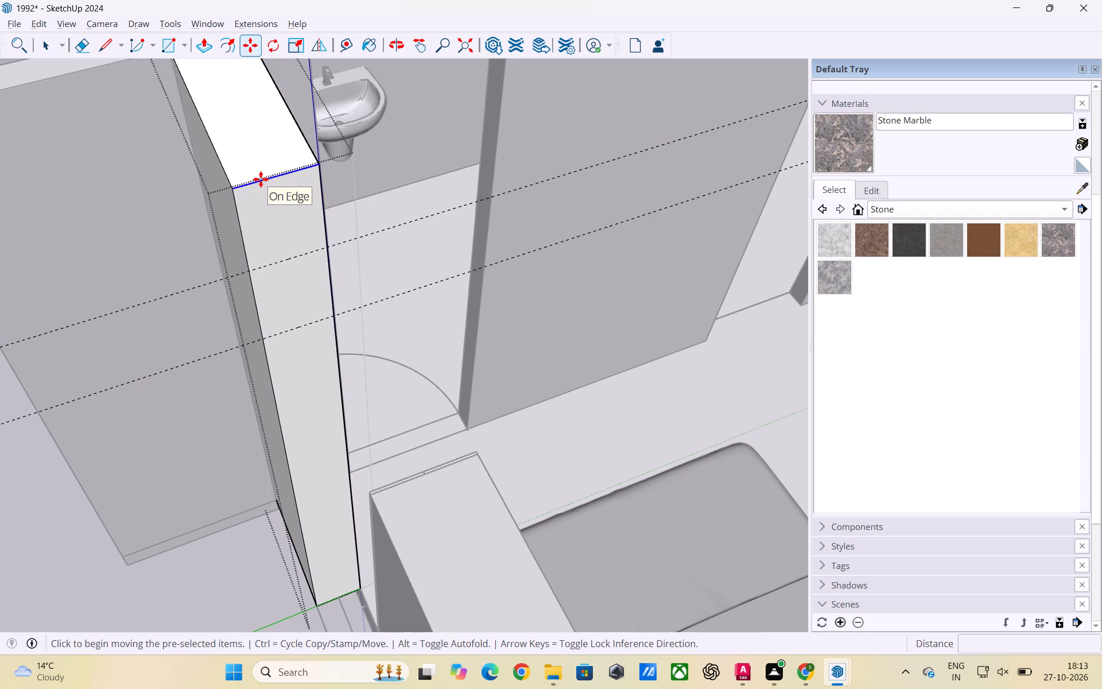
click(320, 164)
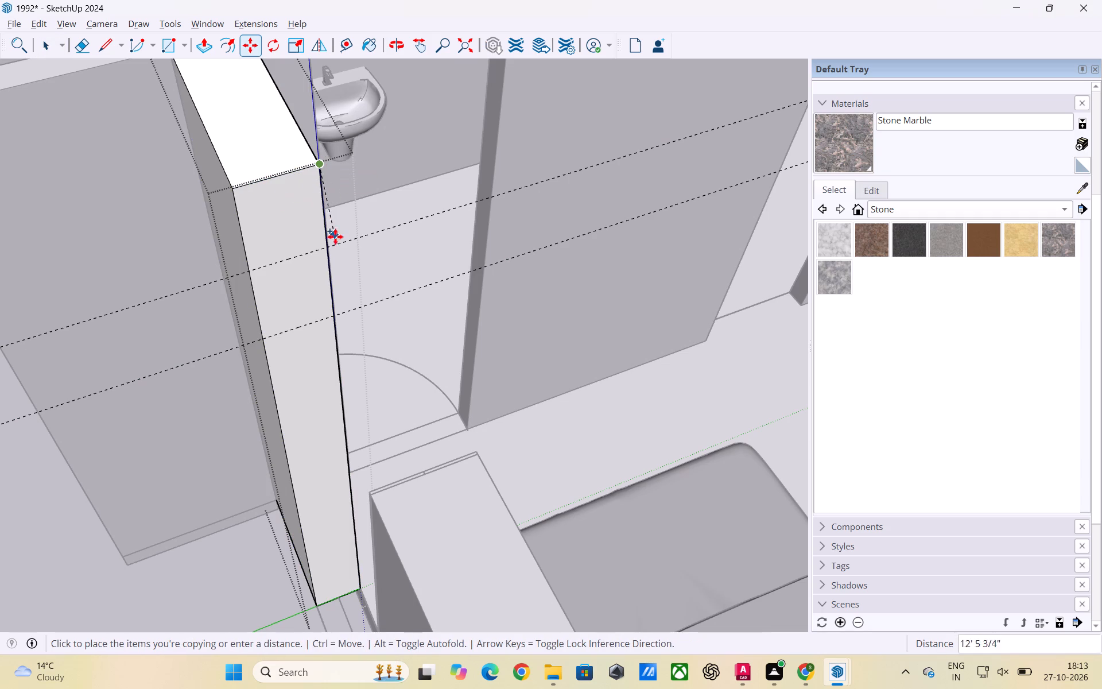
click(334, 246)
Copy that edge a further 1' down to the lower guide on the end face and leave the wall's group.
key(m)
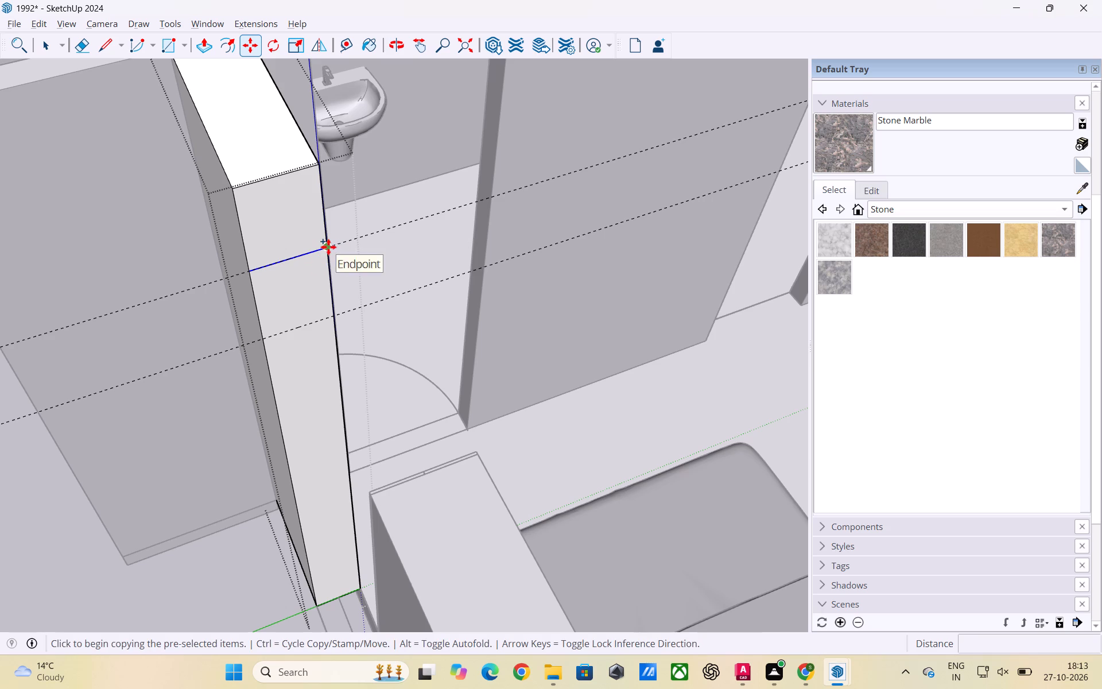
click(328, 247)
click(335, 317)
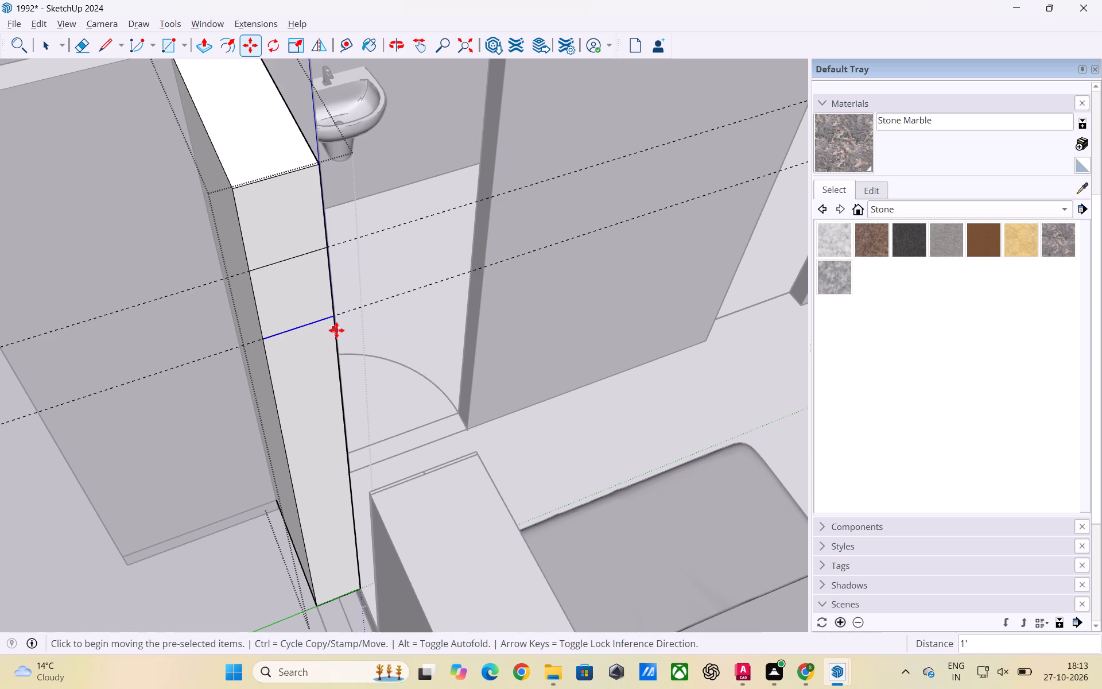
scroll(387, 363, down, 2)
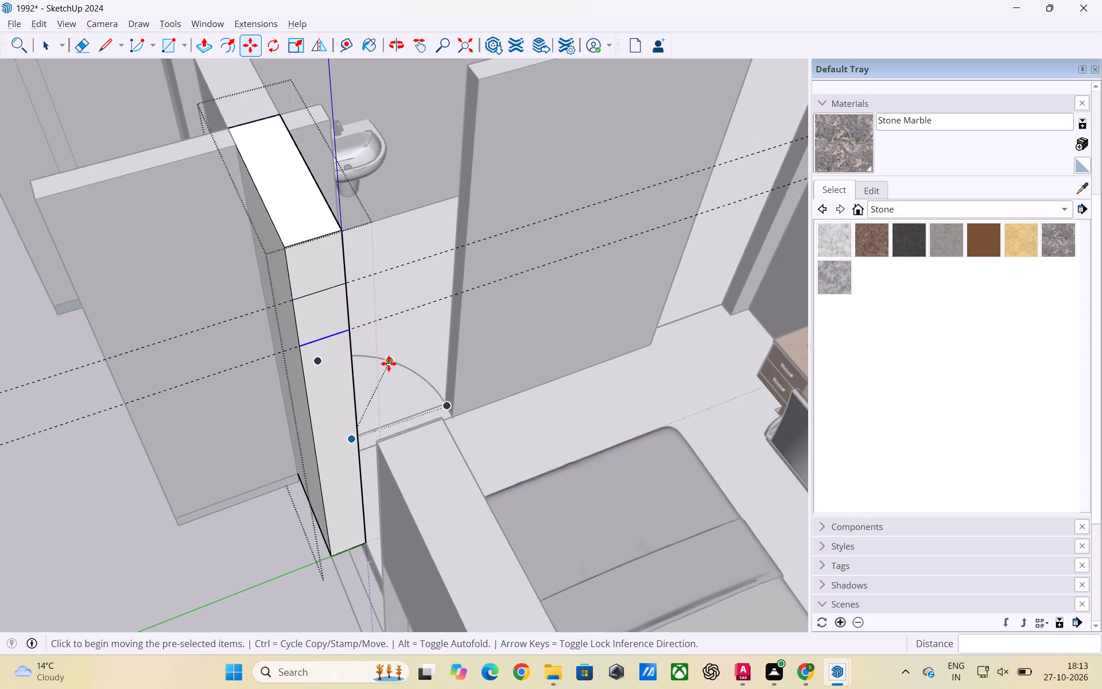
scroll(389, 363, down, 2)
key(space)
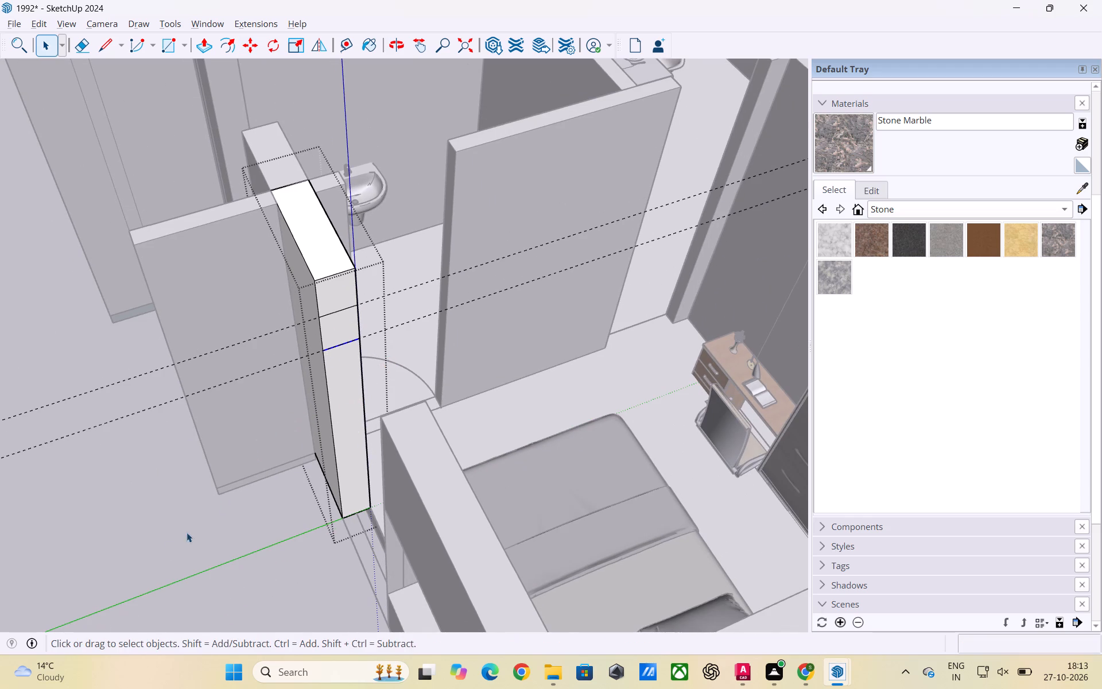
click(157, 528)
Examine the divided end face of the short wall and the facing bedroom wall from several angles.
scroll(343, 452, up, 3)
scroll(273, 452, down, 3)
middle_drag(275, 455, 371, 423)
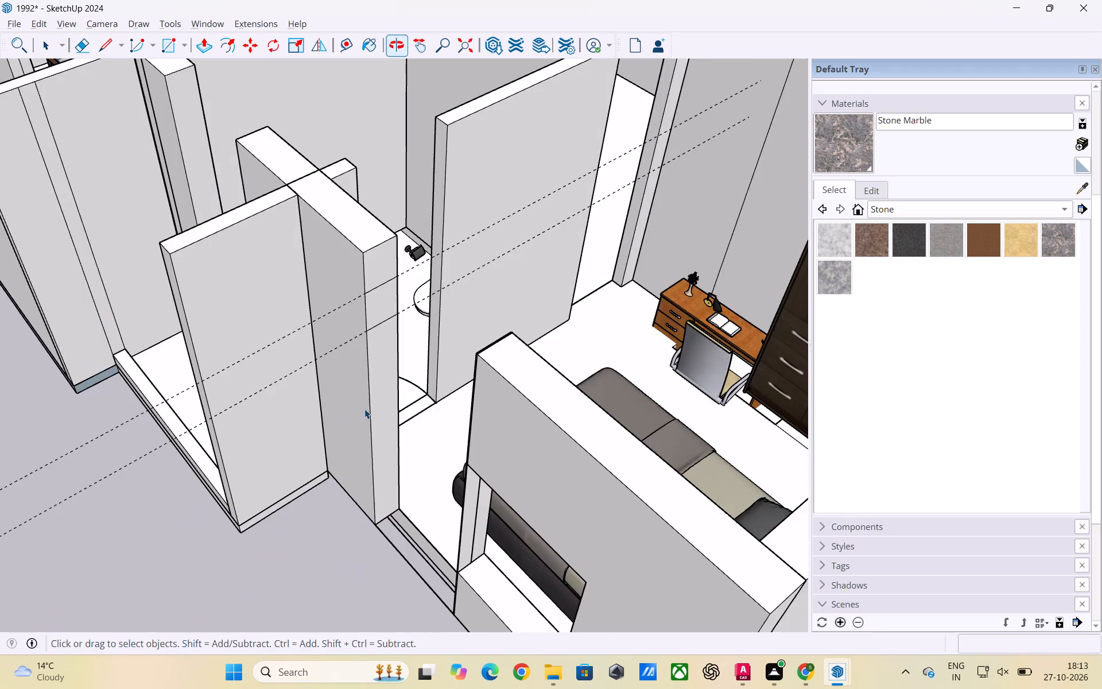
scroll(337, 407, up, 2)
middle_drag(439, 407, 316, 425)
scroll(301, 404, up, 2)
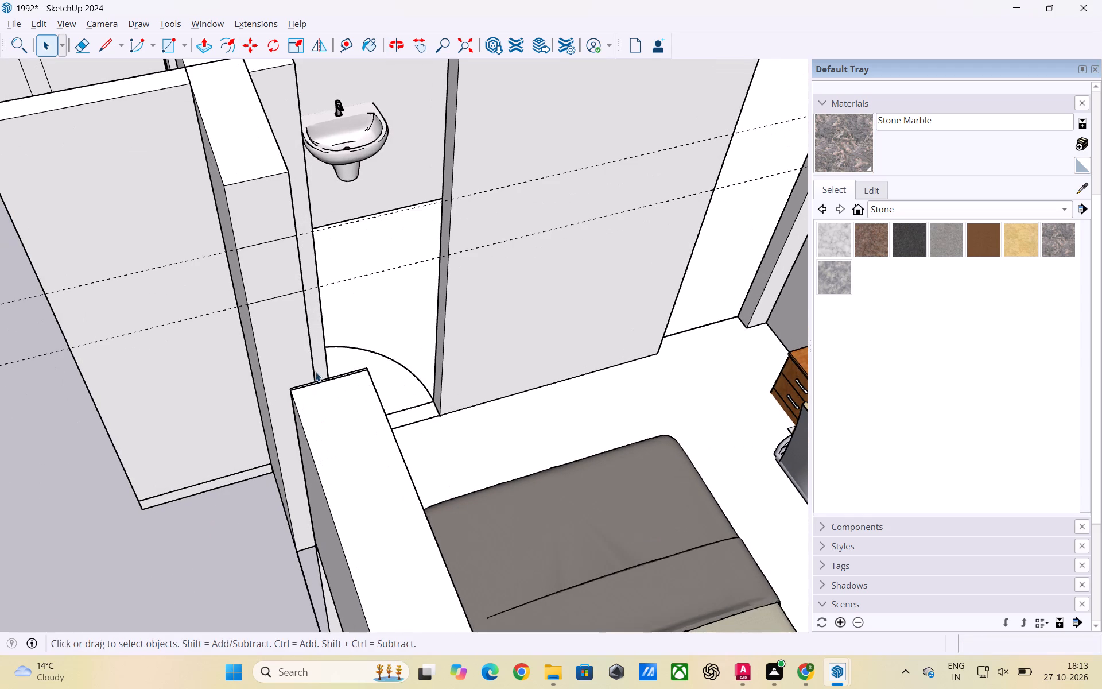
scroll(320, 371, down, 2)
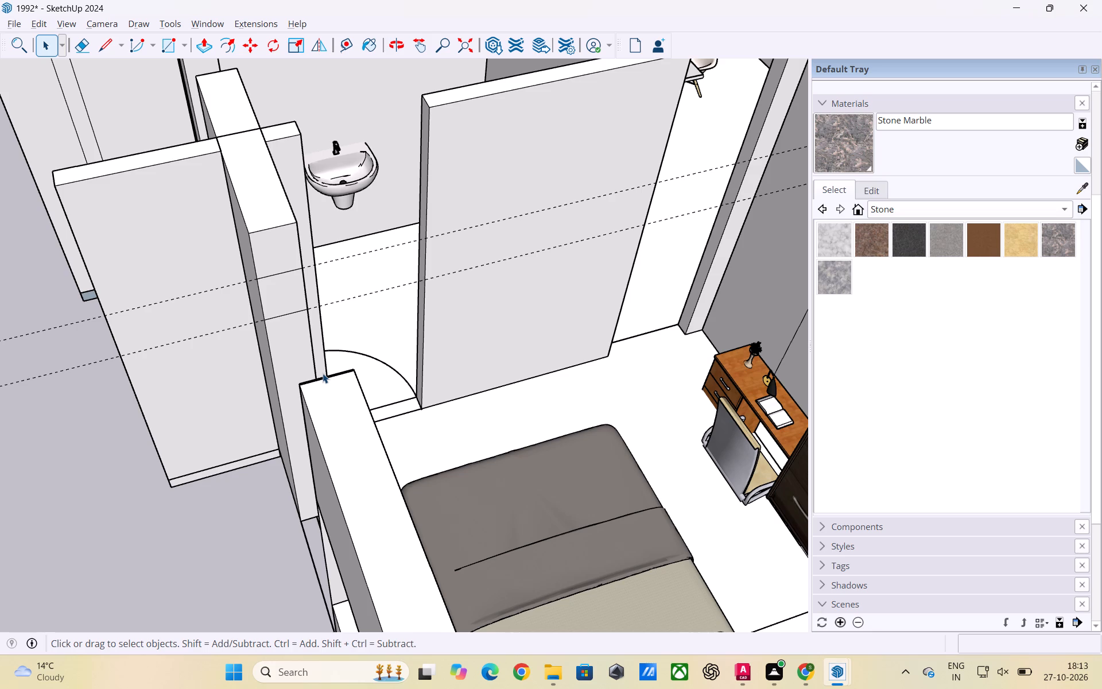
scroll(324, 374, up, 3)
scroll(340, 407, down, 2)
middle_drag(323, 415, 393, 356)
scroll(505, 370, down, 2)
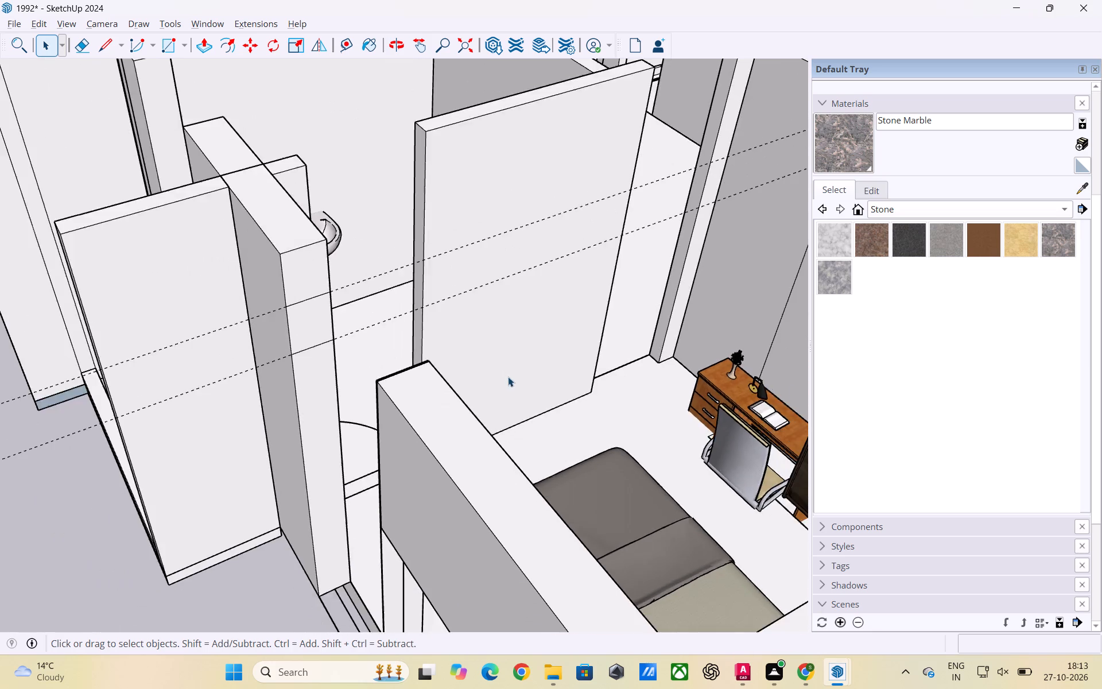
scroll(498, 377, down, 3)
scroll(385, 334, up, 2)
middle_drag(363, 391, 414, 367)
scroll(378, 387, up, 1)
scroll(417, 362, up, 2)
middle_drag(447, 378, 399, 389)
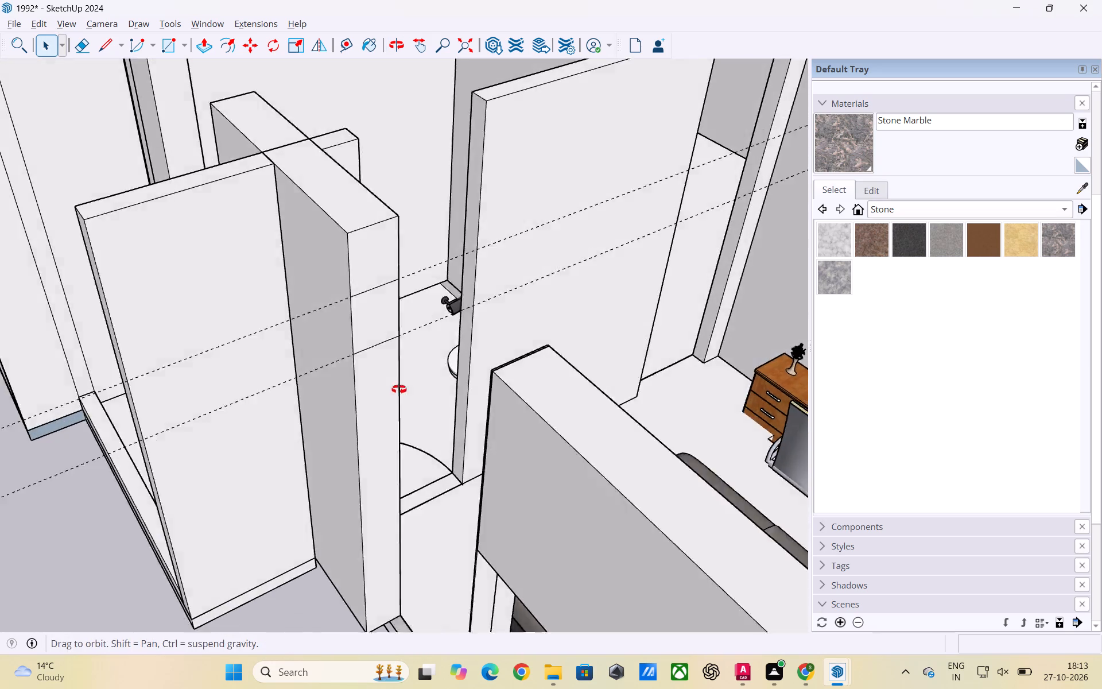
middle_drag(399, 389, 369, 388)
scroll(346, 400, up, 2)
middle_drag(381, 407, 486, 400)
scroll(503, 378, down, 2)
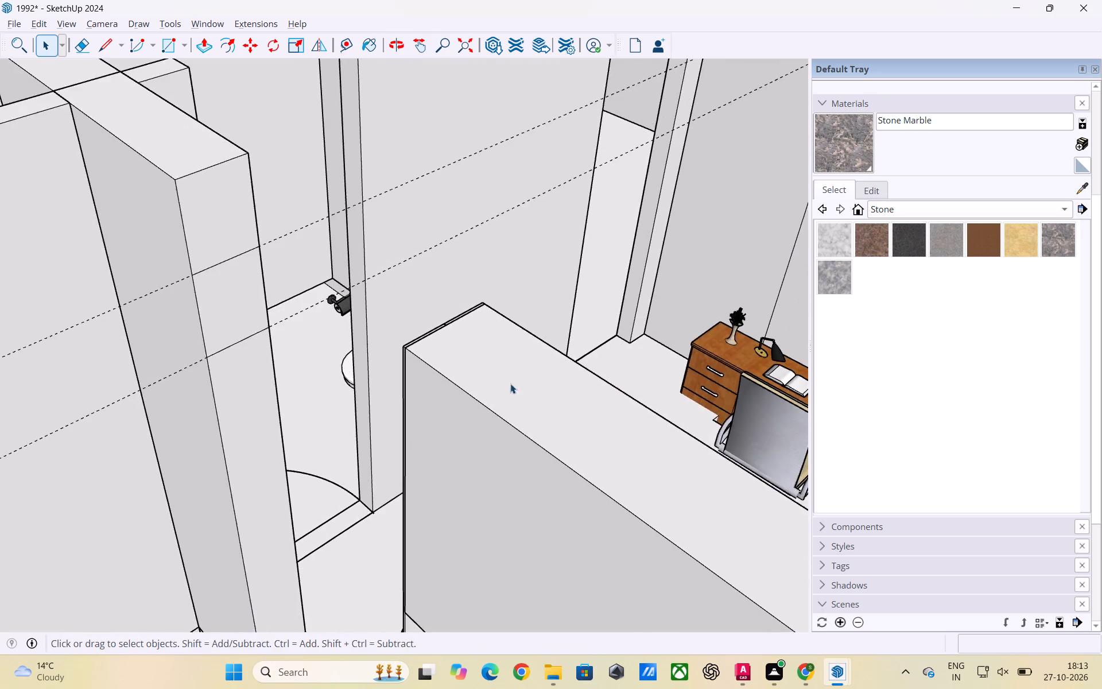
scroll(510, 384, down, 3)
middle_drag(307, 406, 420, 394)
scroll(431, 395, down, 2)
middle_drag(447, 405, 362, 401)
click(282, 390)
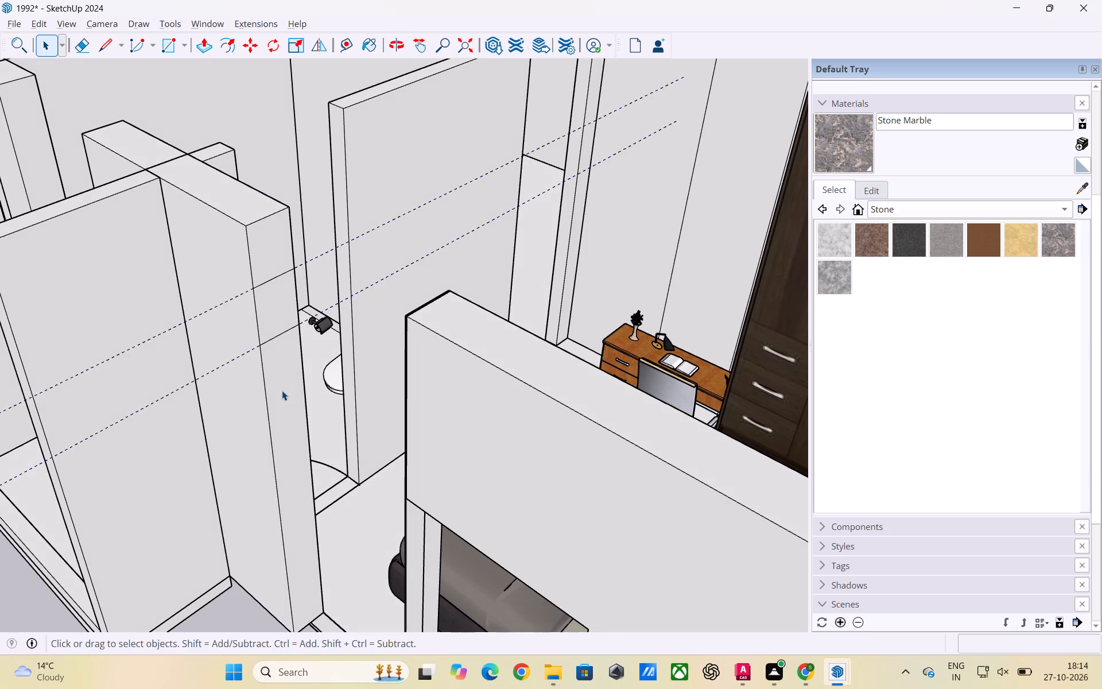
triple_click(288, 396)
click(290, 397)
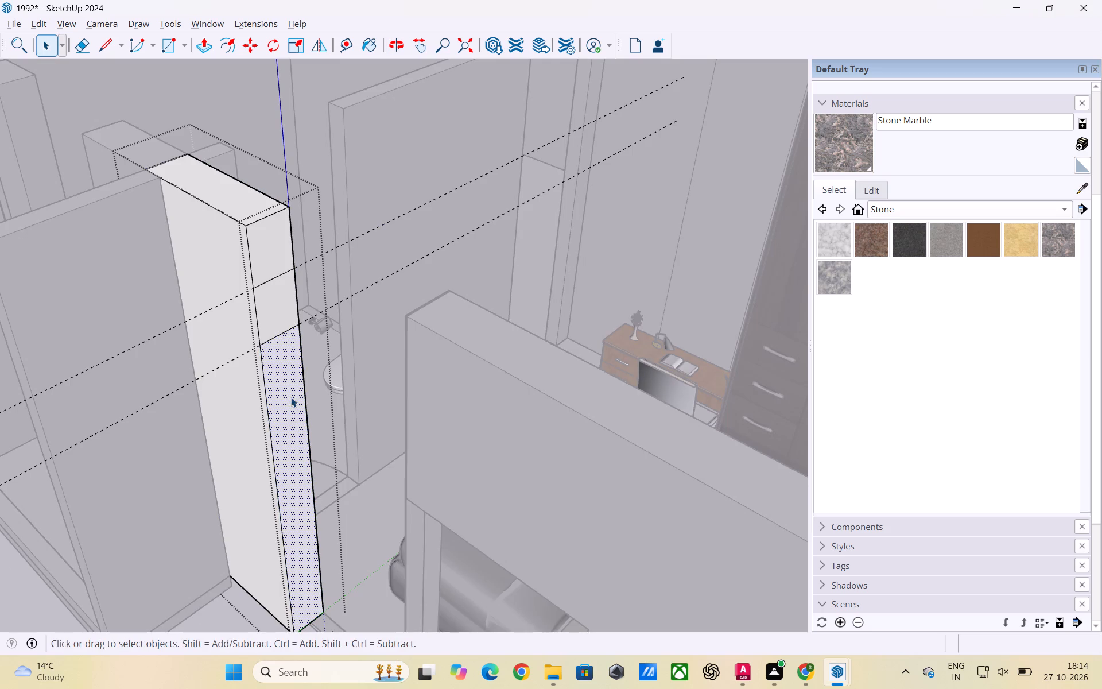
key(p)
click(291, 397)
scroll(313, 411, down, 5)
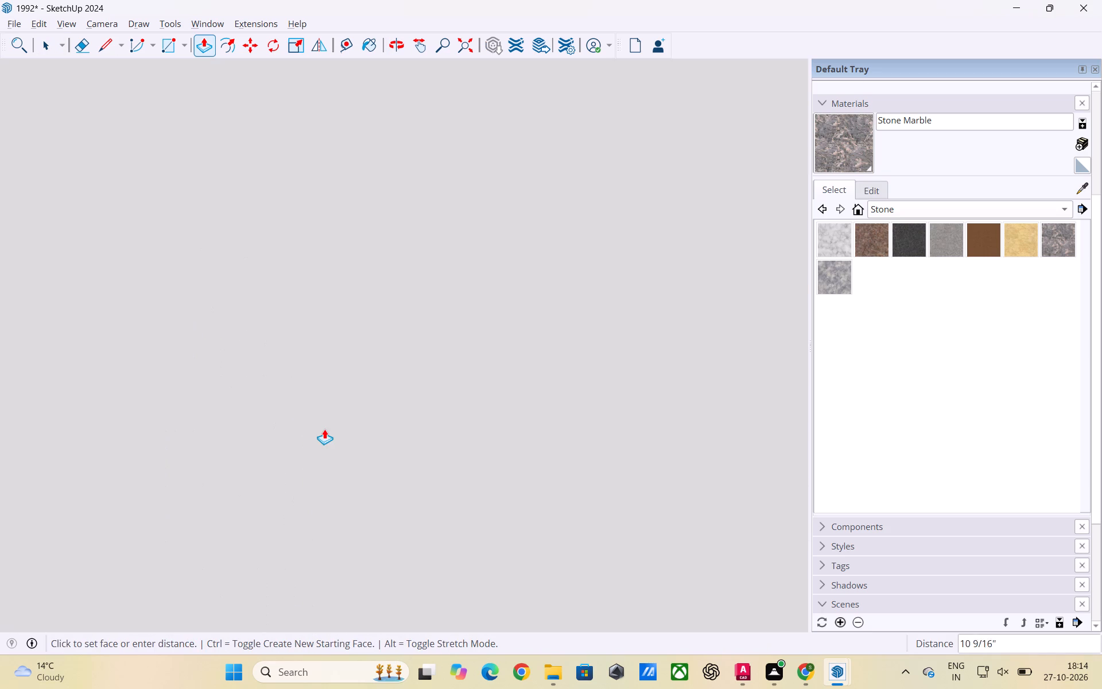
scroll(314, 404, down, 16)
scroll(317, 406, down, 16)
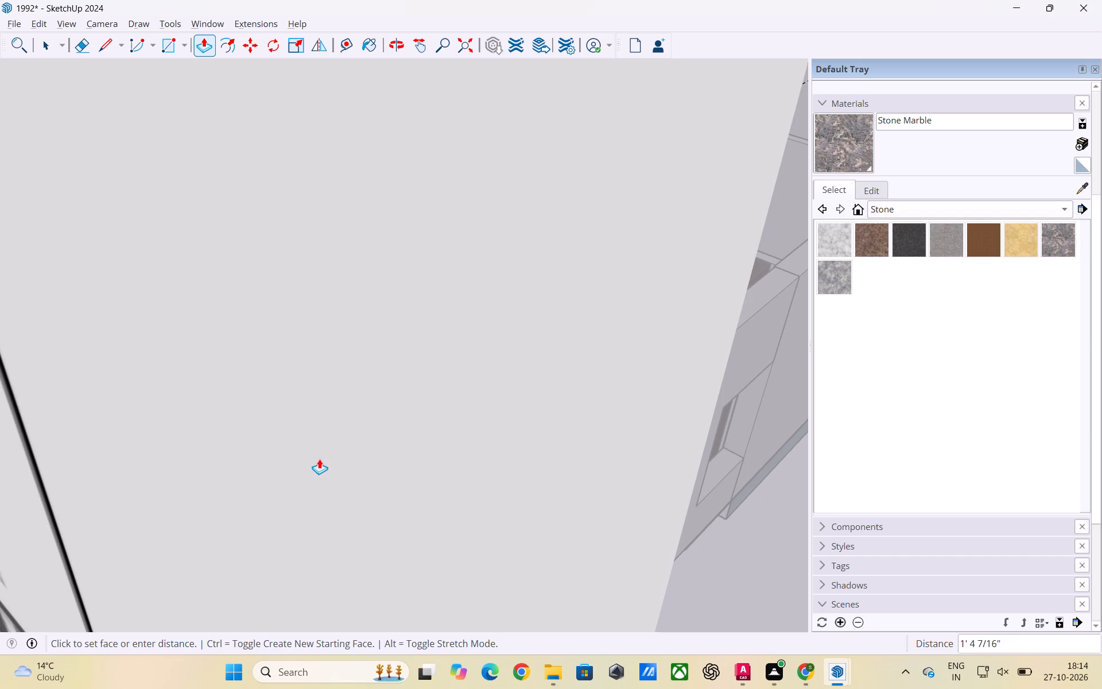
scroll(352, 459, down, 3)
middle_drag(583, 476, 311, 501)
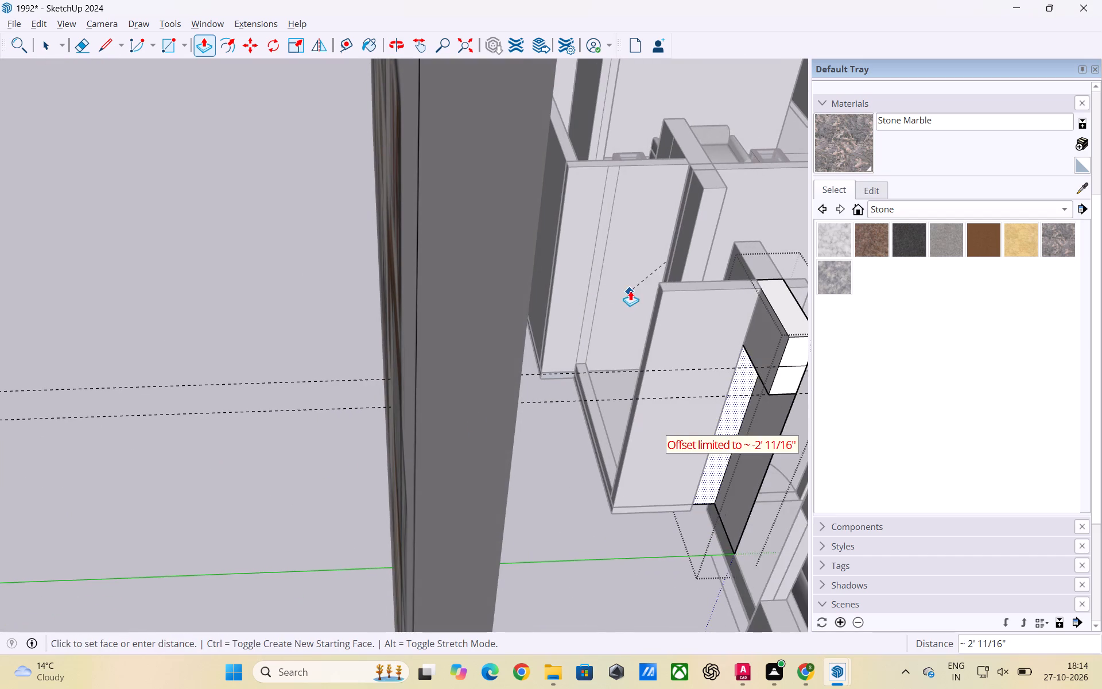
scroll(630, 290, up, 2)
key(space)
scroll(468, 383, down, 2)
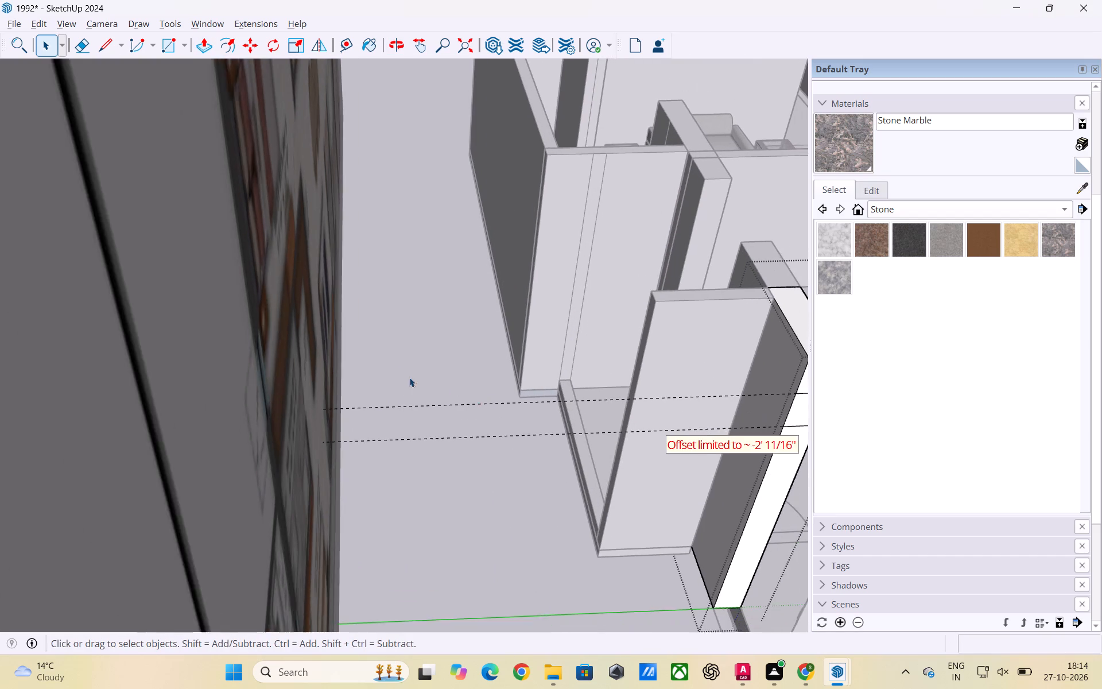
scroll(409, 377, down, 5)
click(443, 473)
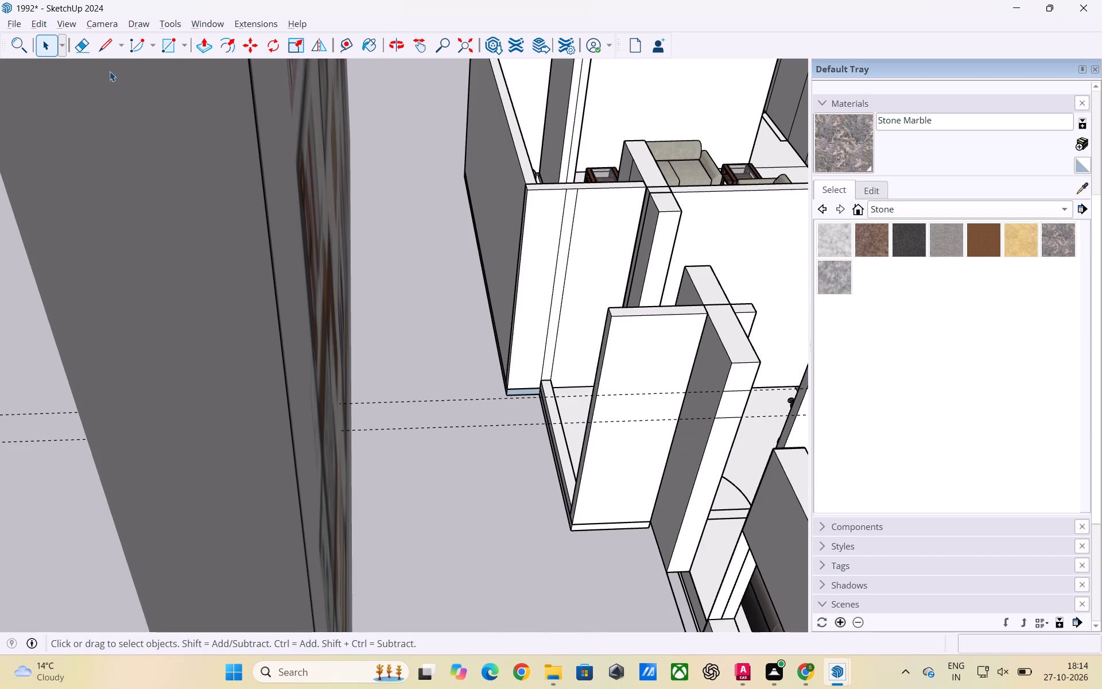
Delete all construction guides from the model.
click(37, 22)
click(93, 173)
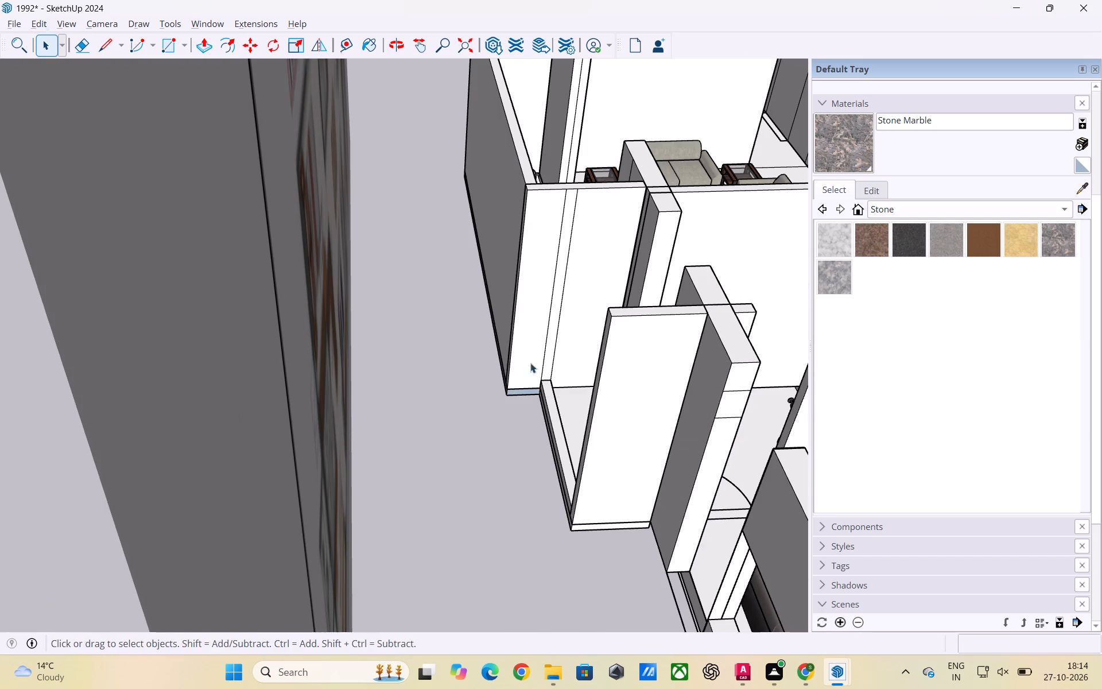
Push/Pull the lowest section of the short wall's divided end face out to the facing bedroom wall and leave the group.
scroll(427, 374, down, 6)
middle_drag(634, 417, 558, 437)
scroll(526, 404, up, 4)
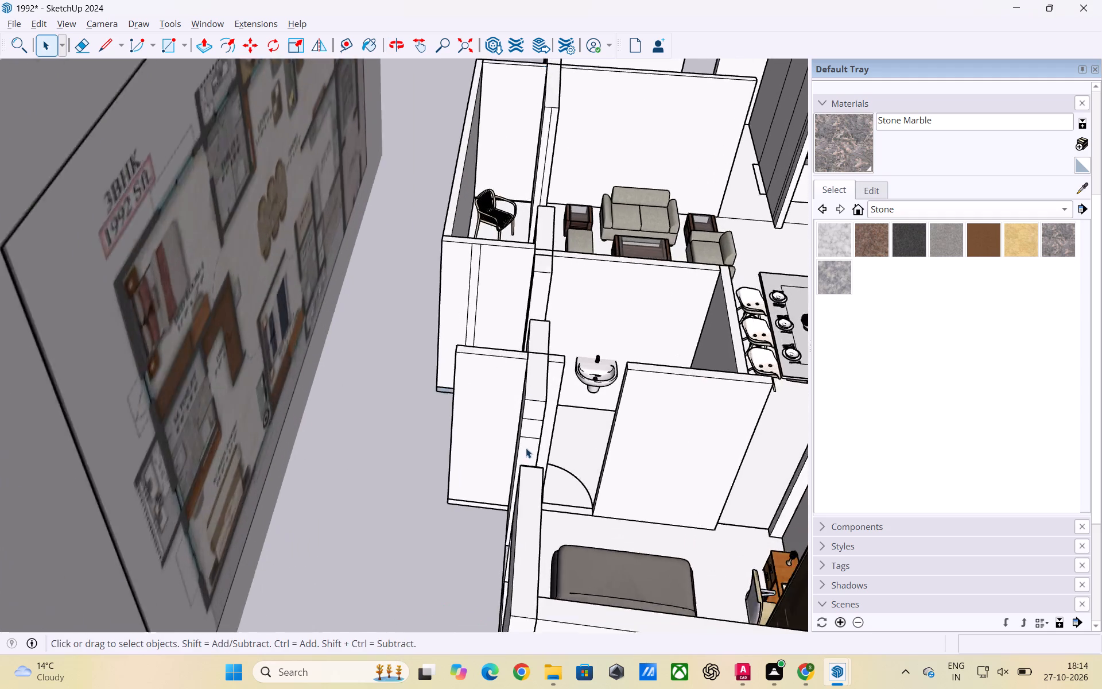
scroll(526, 448, up, 2)
middle_drag(457, 462, 579, 442)
scroll(675, 426, up, 3)
middle_drag(631, 424, 584, 427)
scroll(570, 466, up, 3)
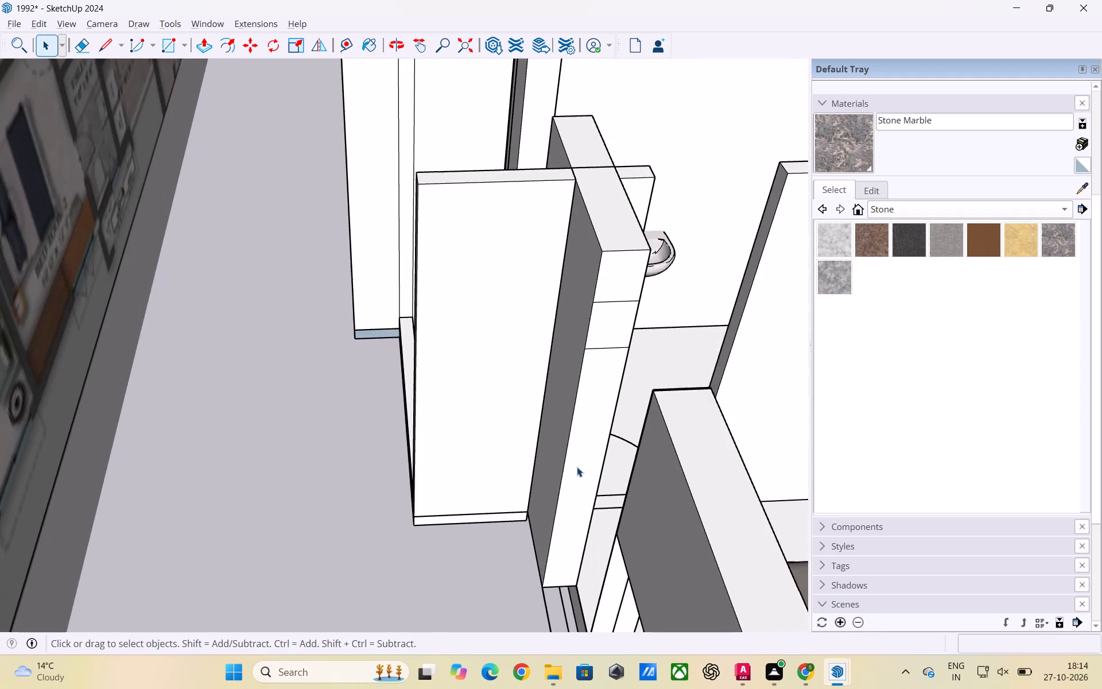
scroll(577, 467, up, 2)
scroll(298, 377, down, 6)
middle_drag(311, 412, 438, 418)
scroll(483, 419, up, 3)
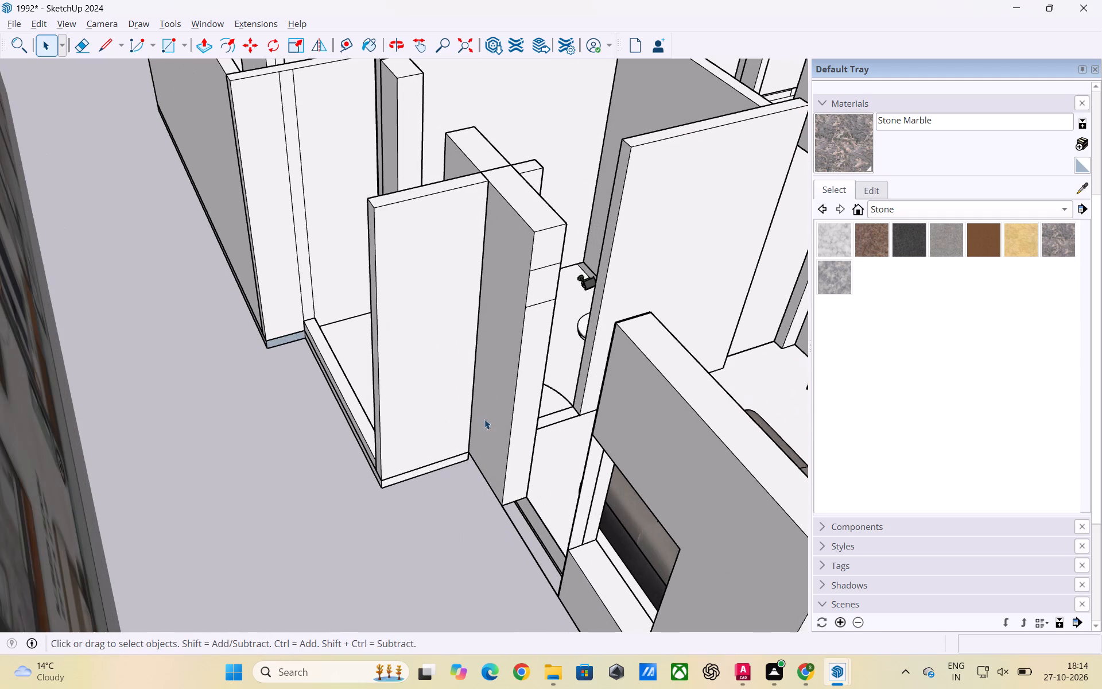
click(529, 423)
triple_click(526, 417)
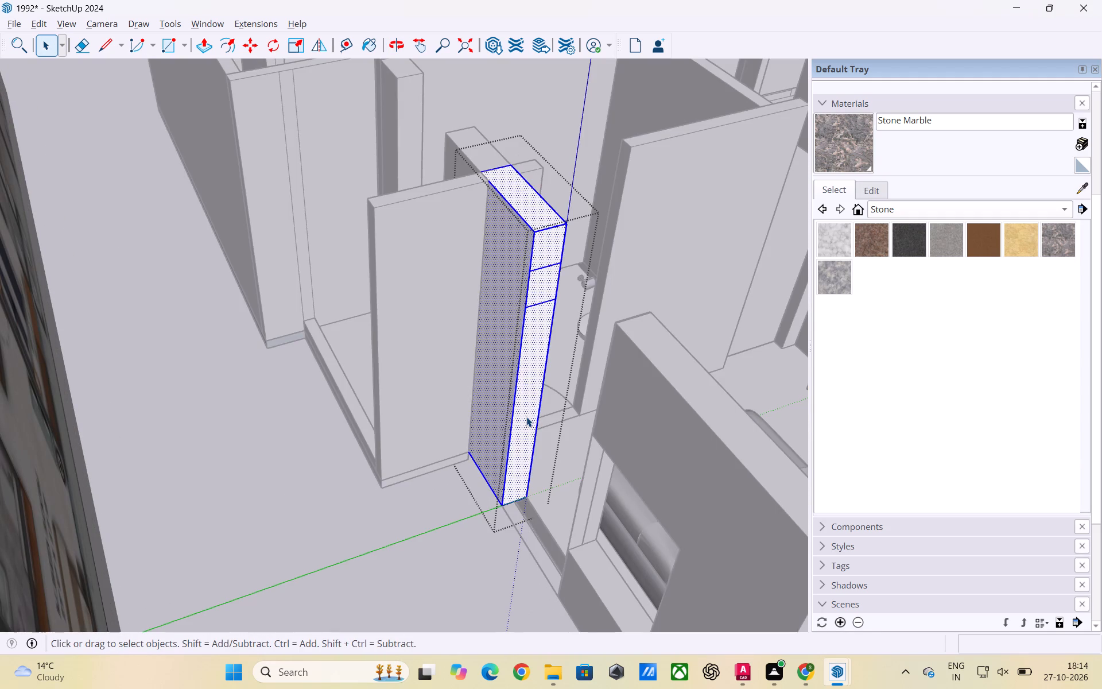
click(526, 417)
key(p)
click(524, 417)
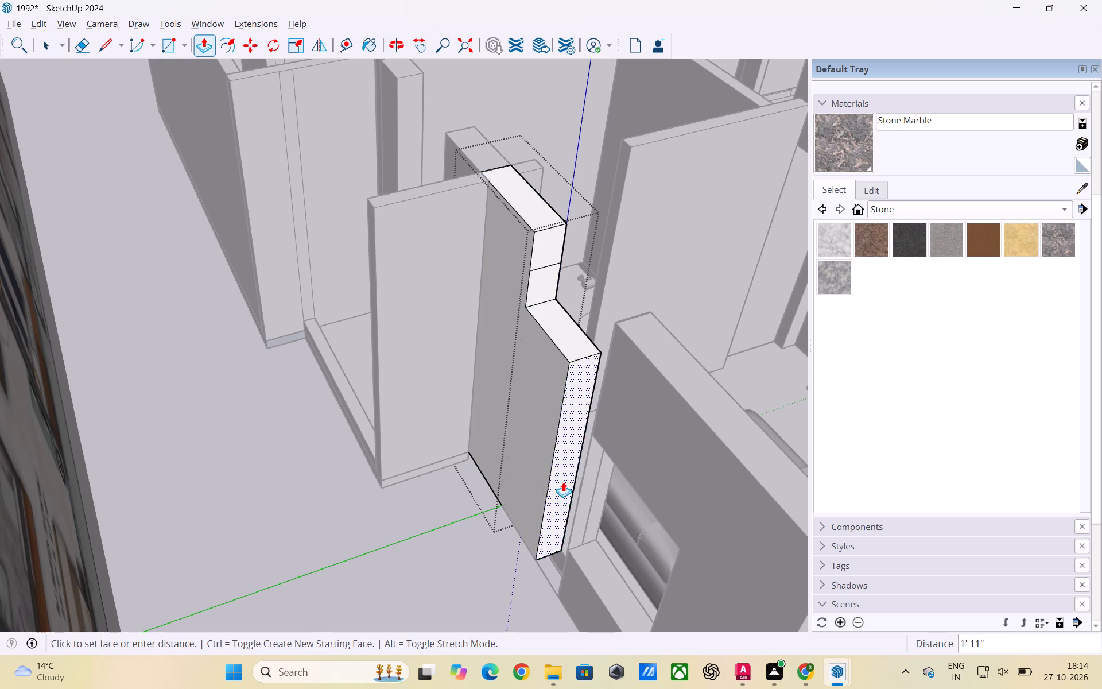
scroll(573, 498, down, 1)
middle_drag(575, 501, 526, 493)
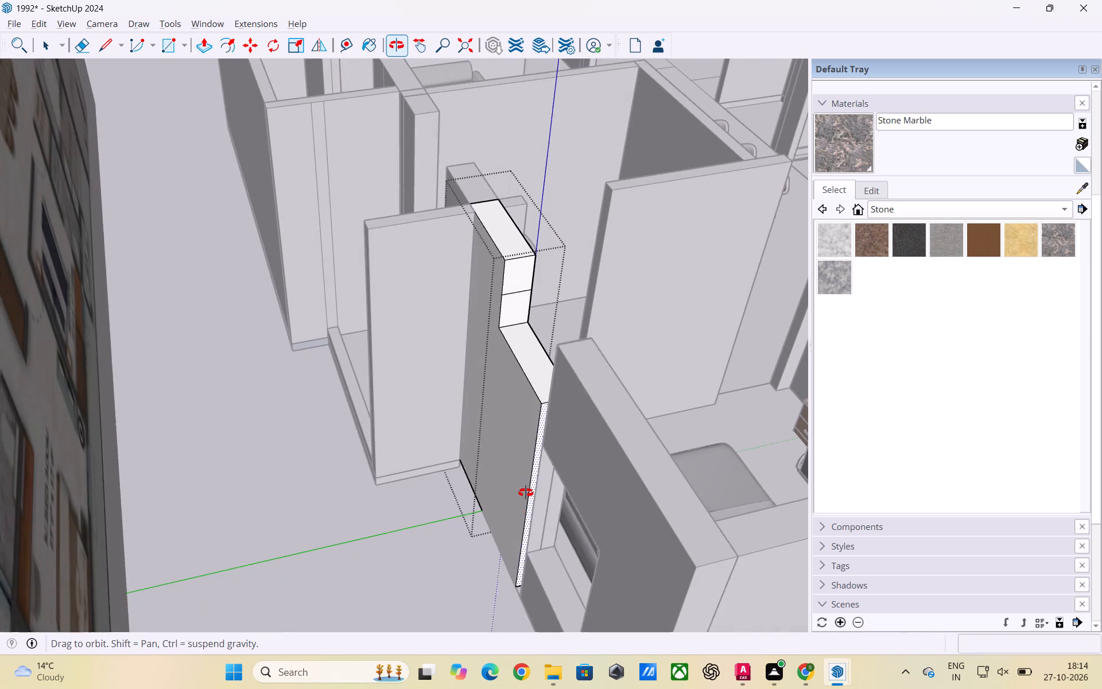
middle_drag(526, 493, 525, 493)
scroll(532, 491, up, 2)
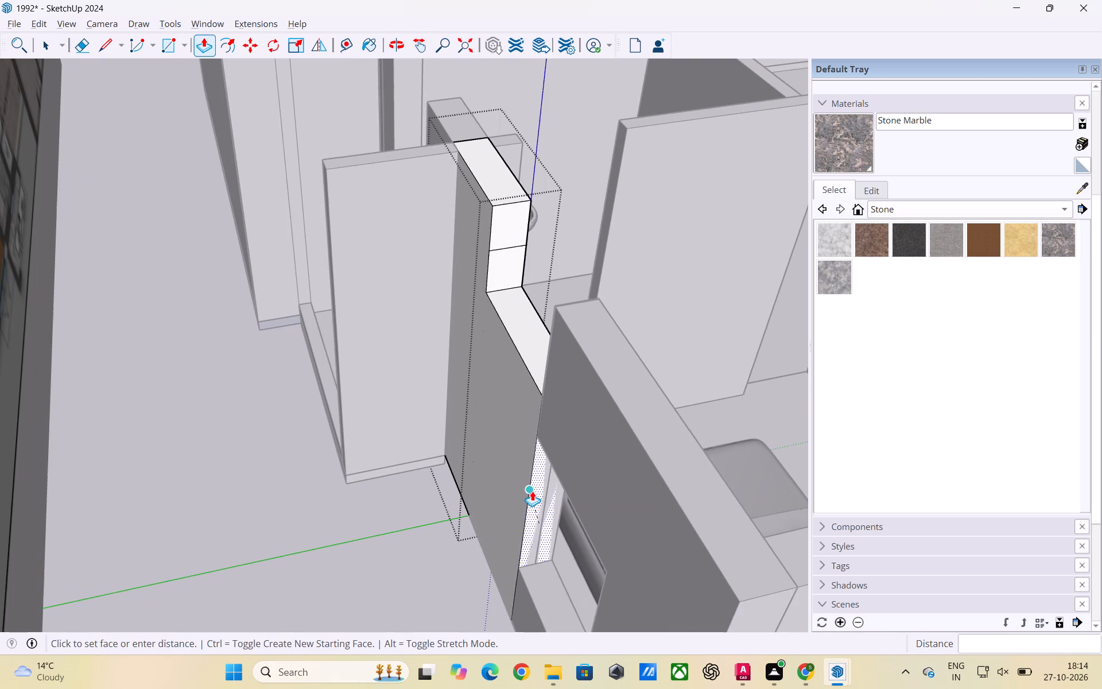
click(530, 487)
key(space)
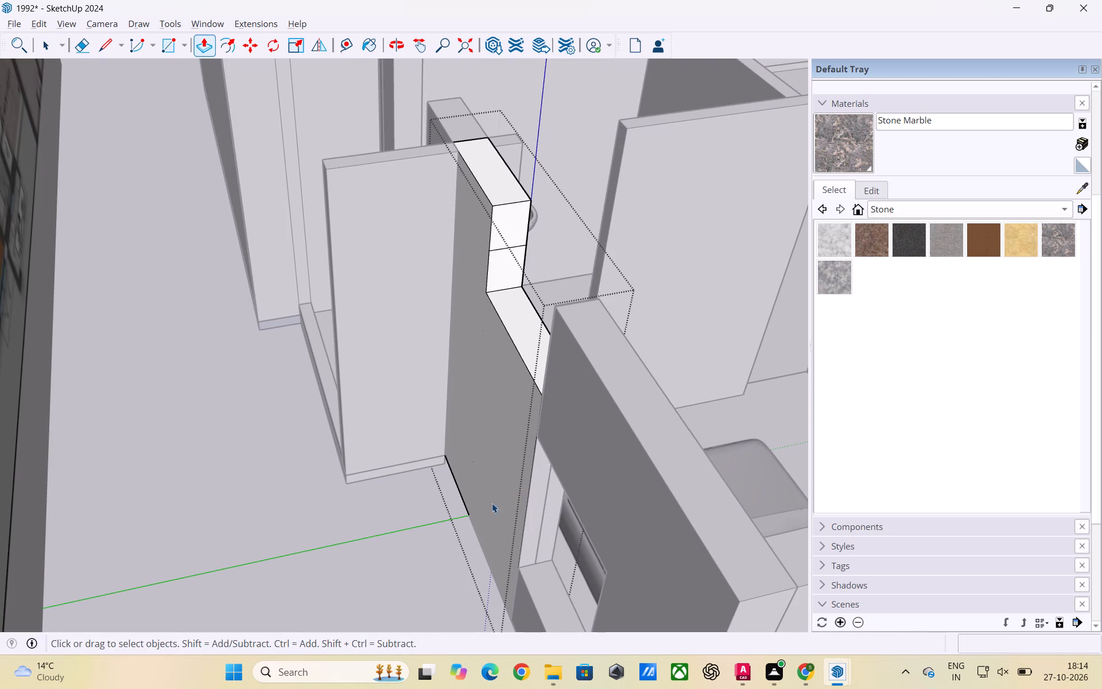
click(405, 502)
Extend the top section of the short wall's end face about 2' 11" to the bedroom wall, keeping the middle section open.
scroll(505, 422, up, 3)
middle_drag(510, 413, 528, 417)
double_click(518, 157)
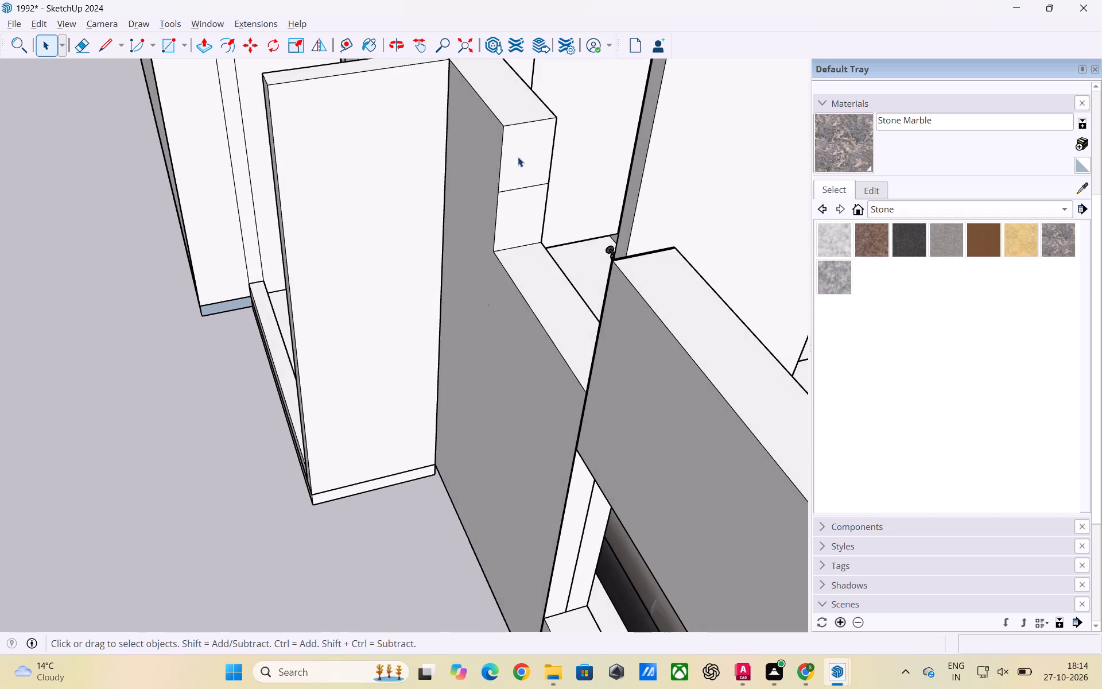
click(520, 157)
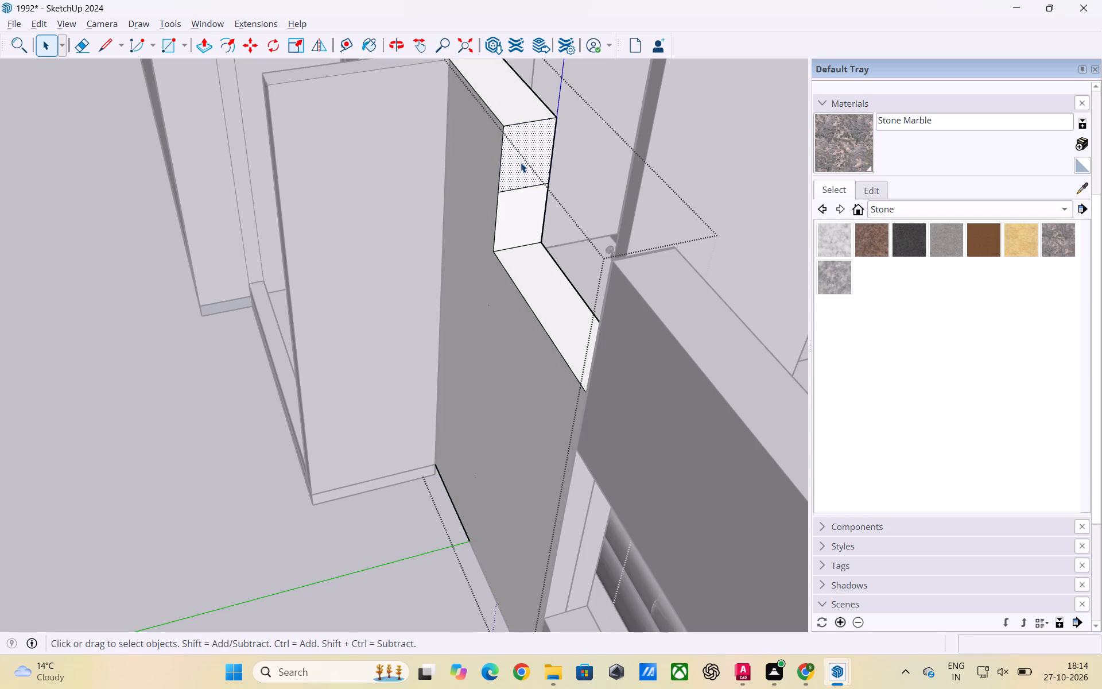
key(p)
click(521, 162)
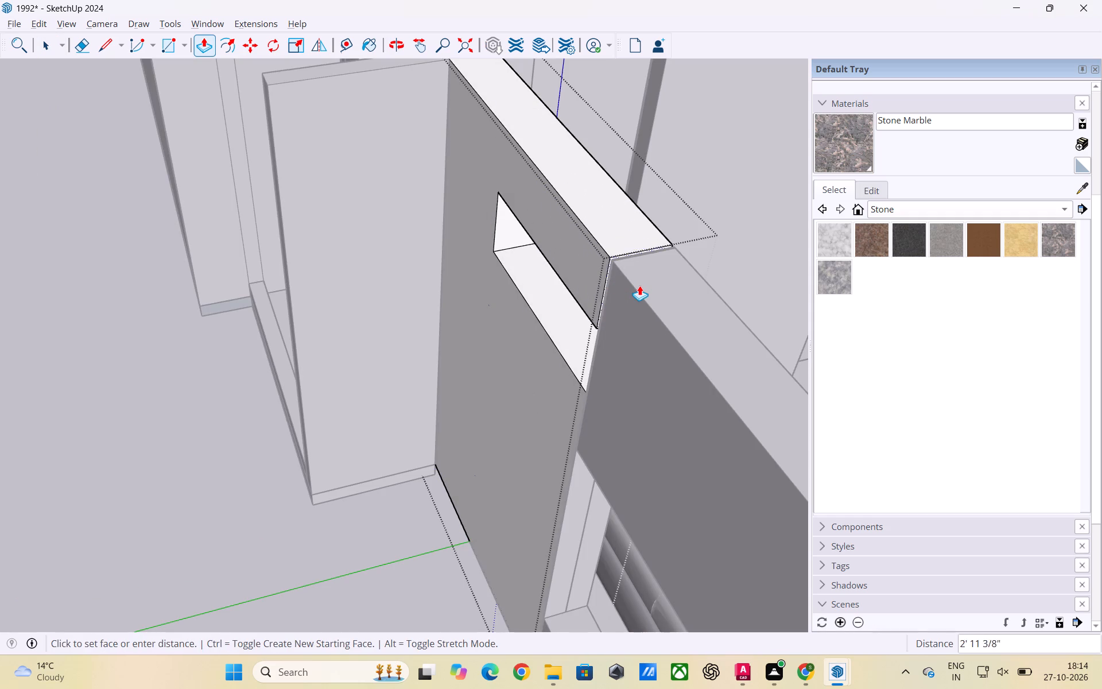
click(644, 288)
key(space)
click(199, 409)
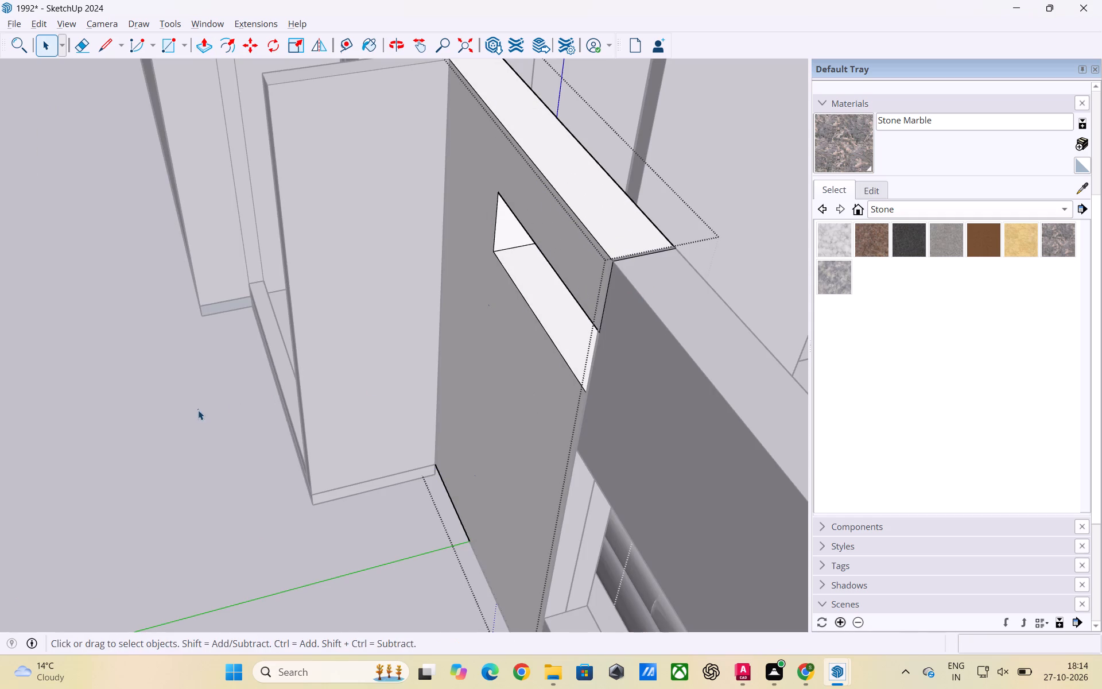
Examine the bathroom walls, the neighbouring rooms and the whole house layout against the floor plan image.
scroll(471, 404, up, 2)
scroll(501, 369, down, 3)
middle_drag(294, 367, 452, 364)
scroll(194, 326, down, 6)
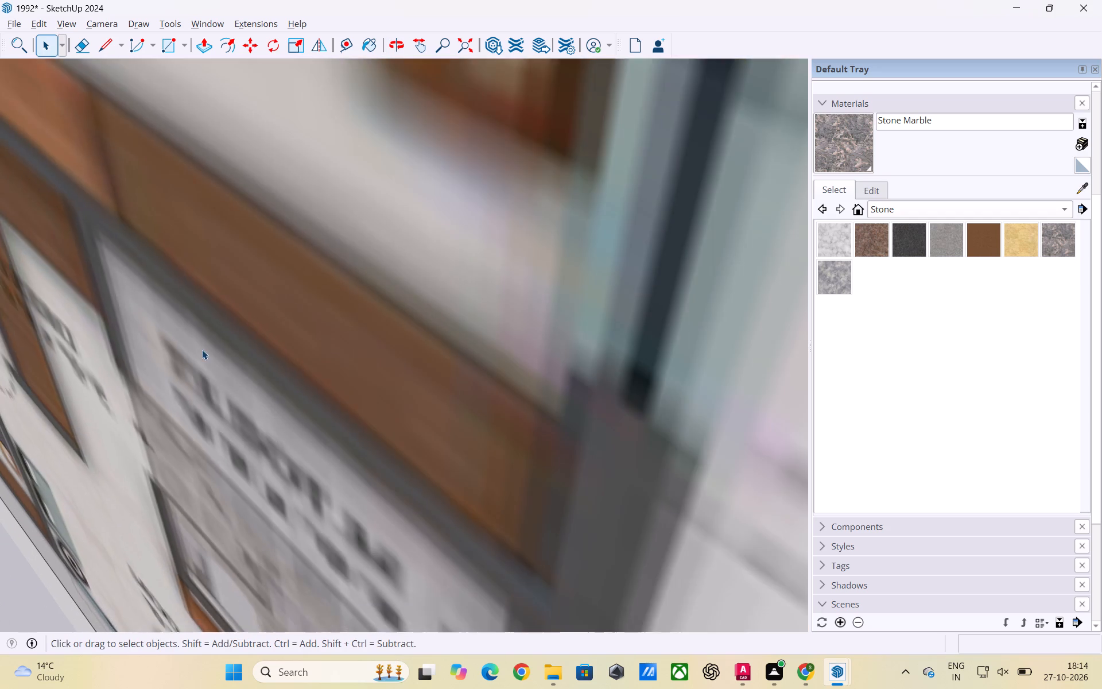
scroll(202, 350, down, 4)
middle_drag(437, 405, 161, 424)
scroll(235, 381, down, 4)
middle_drag(425, 398, 181, 407)
scroll(250, 394, down, 5)
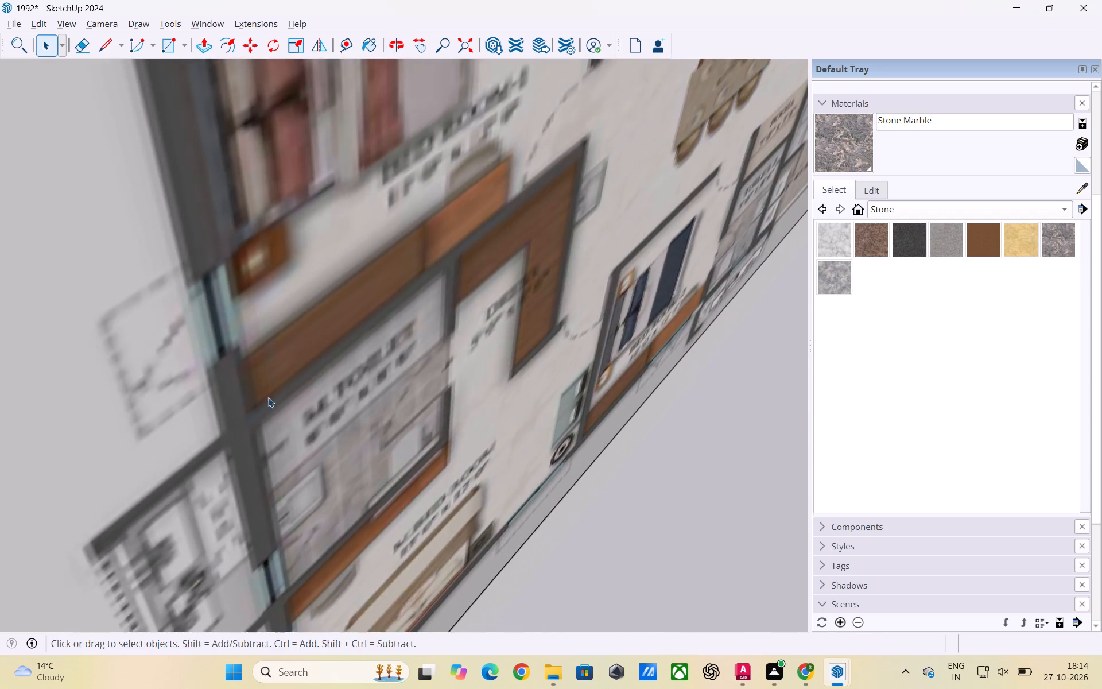
scroll(268, 397, down, 2)
scroll(417, 442, down, 1)
middle_drag(403, 442, 260, 425)
scroll(197, 374, down, 12)
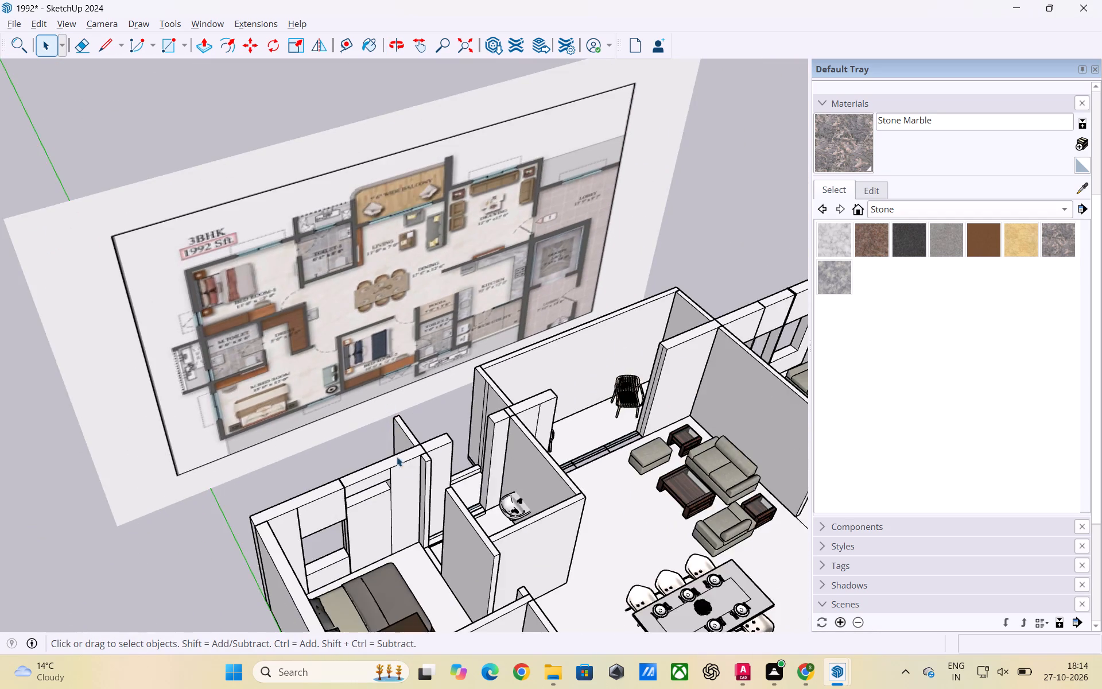
scroll(417, 472, up, 3)
middle_drag(433, 453, 443, 388)
scroll(444, 357, up, 4)
middle_drag(576, 420, 372, 451)
scroll(380, 441, up, 3)
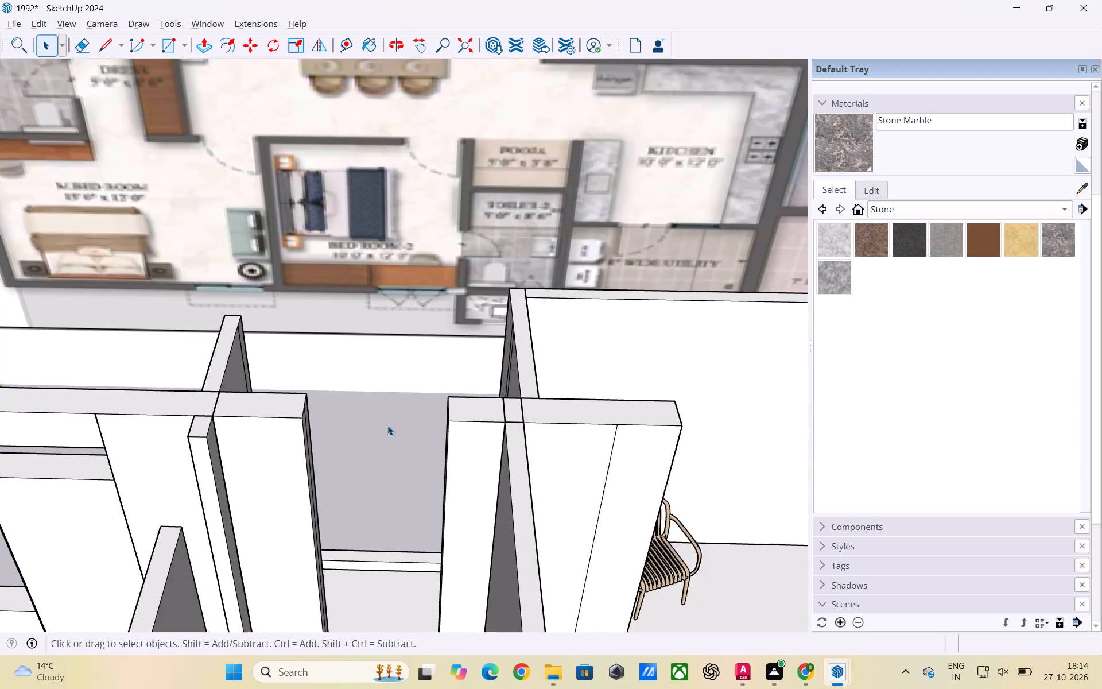
scroll(387, 425, up, 3)
middle_drag(460, 432, 589, 419)
scroll(536, 415, up, 3)
scroll(509, 432, down, 4)
middle_drag(508, 441, 511, 543)
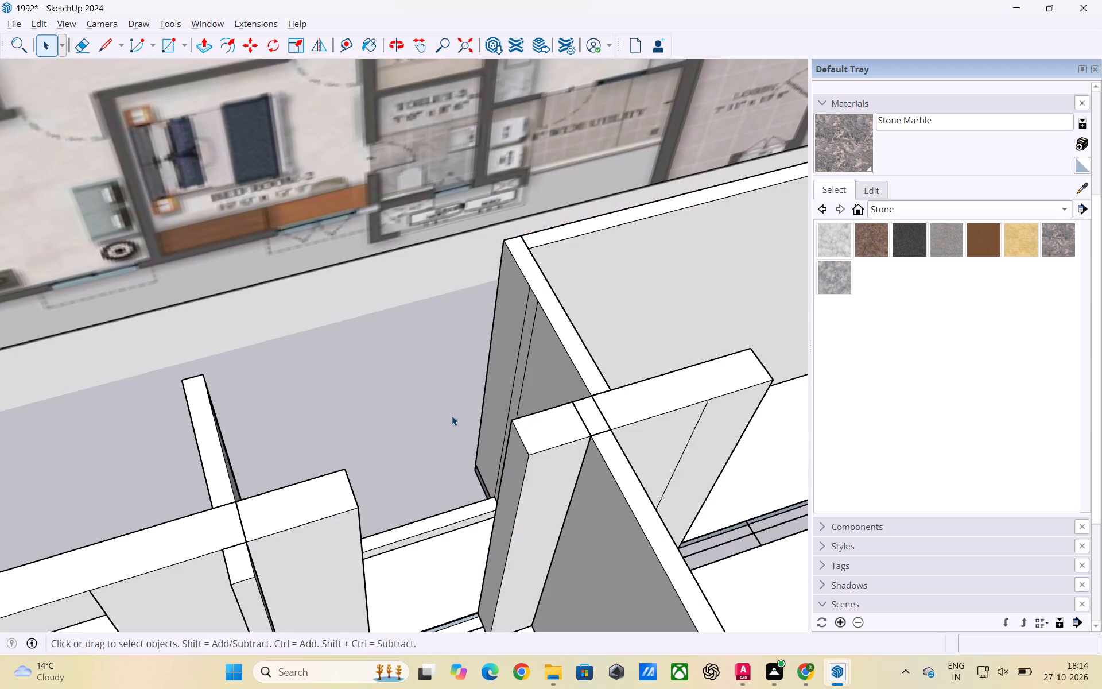
scroll(451, 400, up, 2)
scroll(451, 373, down, 15)
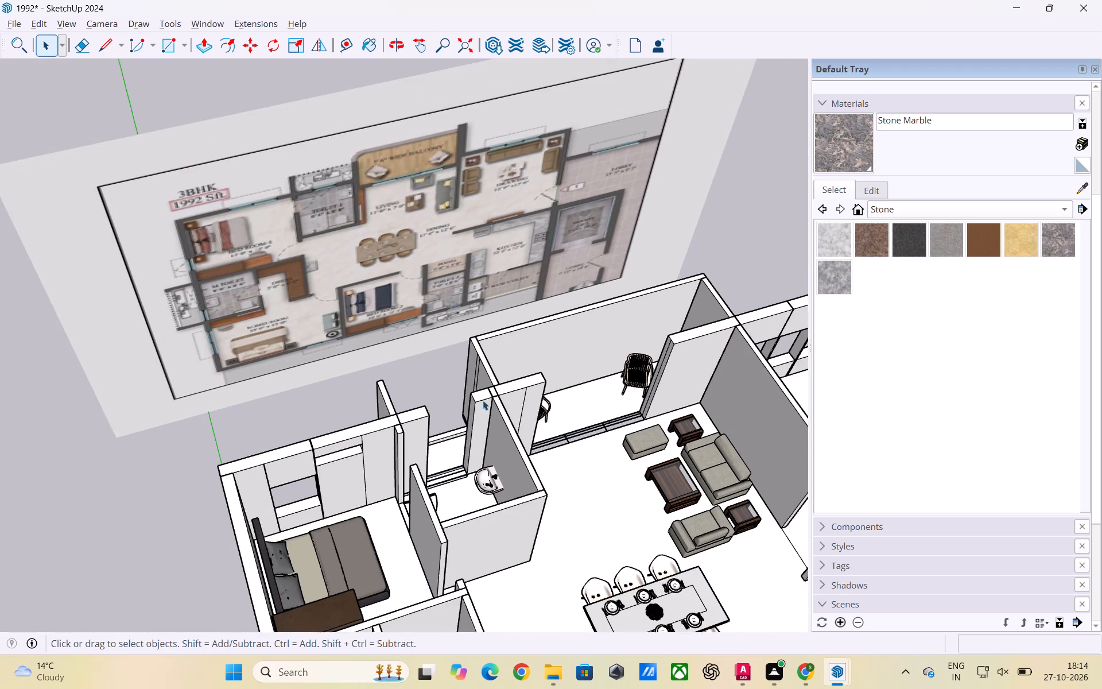
scroll(553, 505, up, 3)
scroll(434, 403, down, 2)
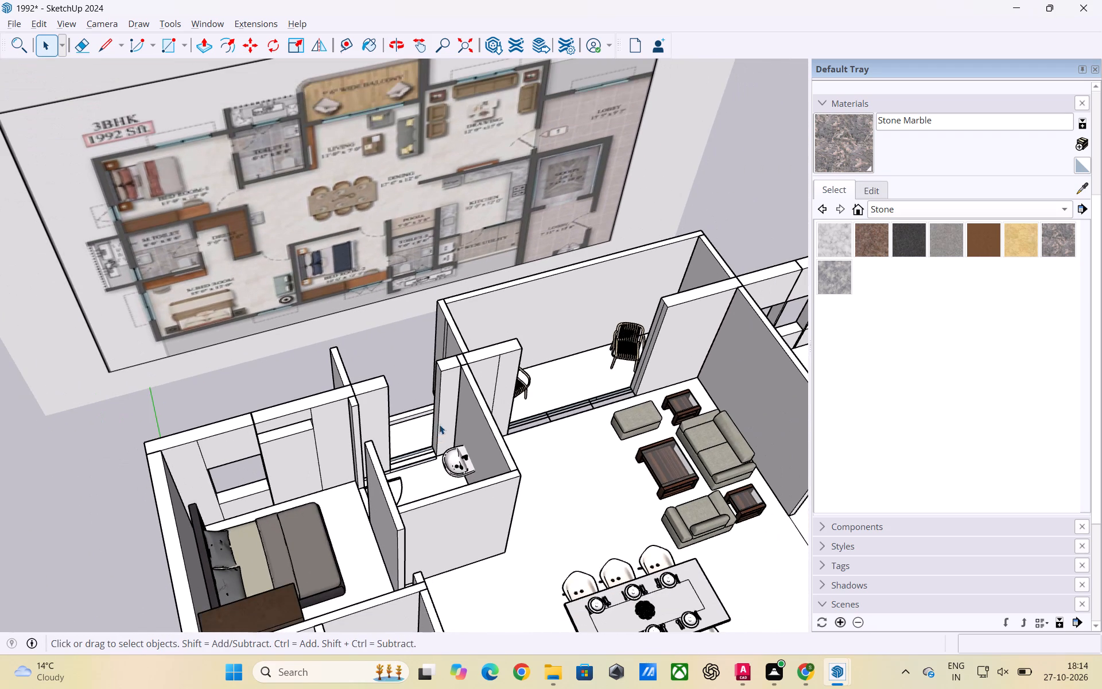
scroll(558, 394, down, 2)
scroll(653, 533, up, 3)
scroll(660, 531, down, 2)
scroll(633, 613, up, 3)
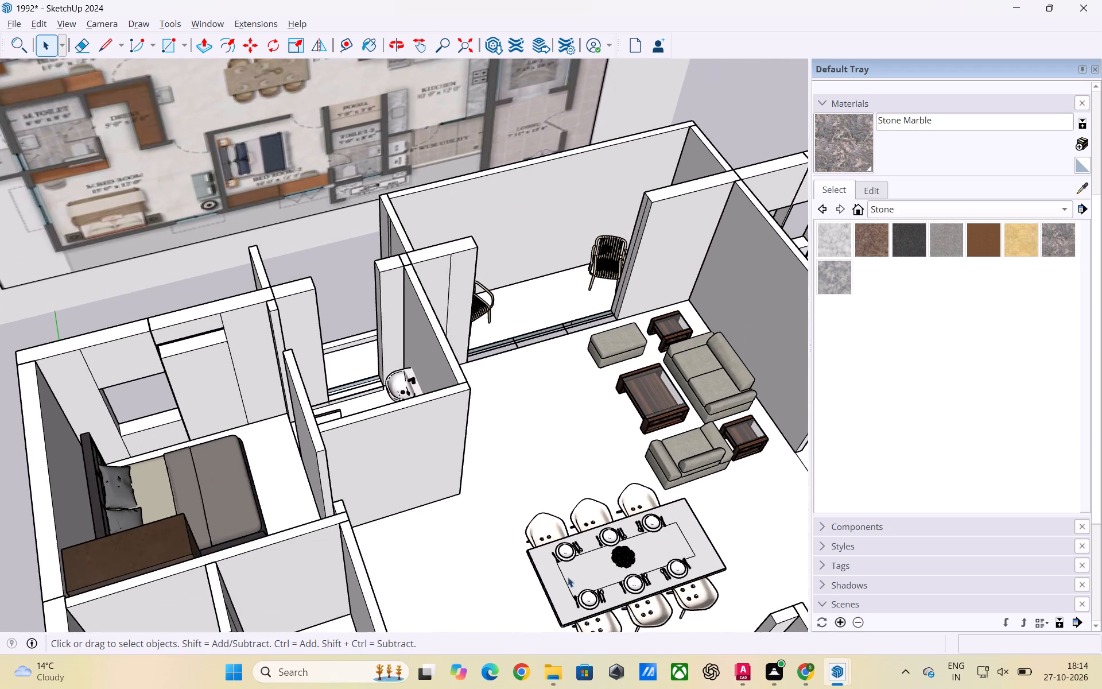
scroll(515, 563, up, 2)
scroll(587, 382, down, 6)
scroll(643, 434, up, 5)
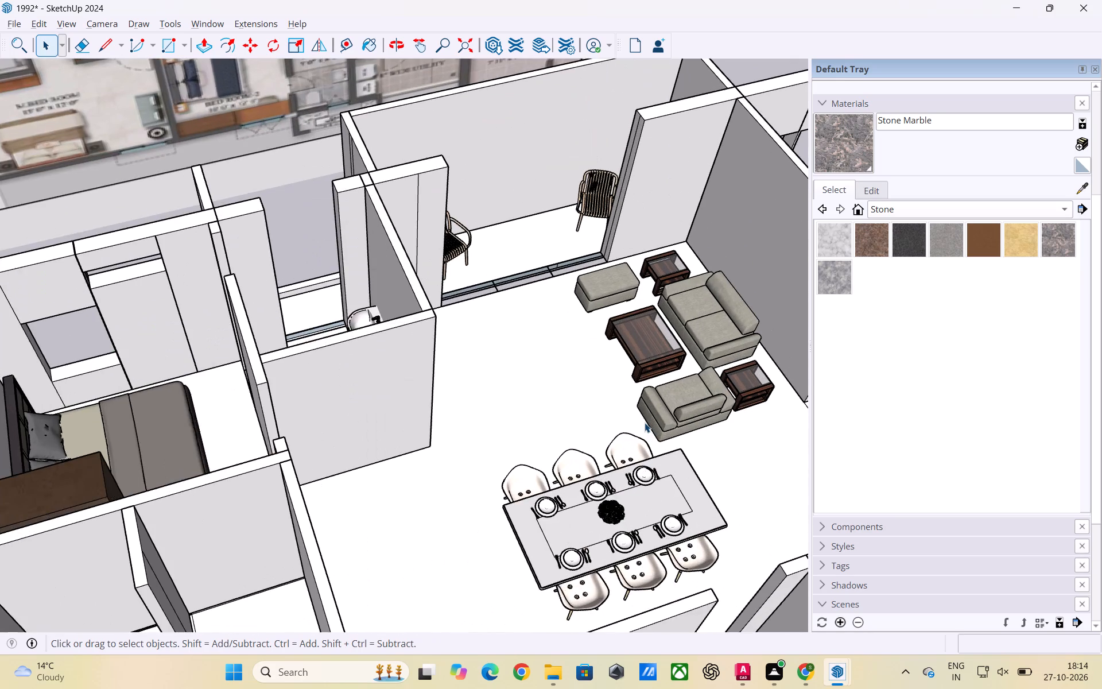
scroll(645, 423, down, 8)
middle_drag(710, 456, 491, 440)
scroll(600, 449, up, 3)
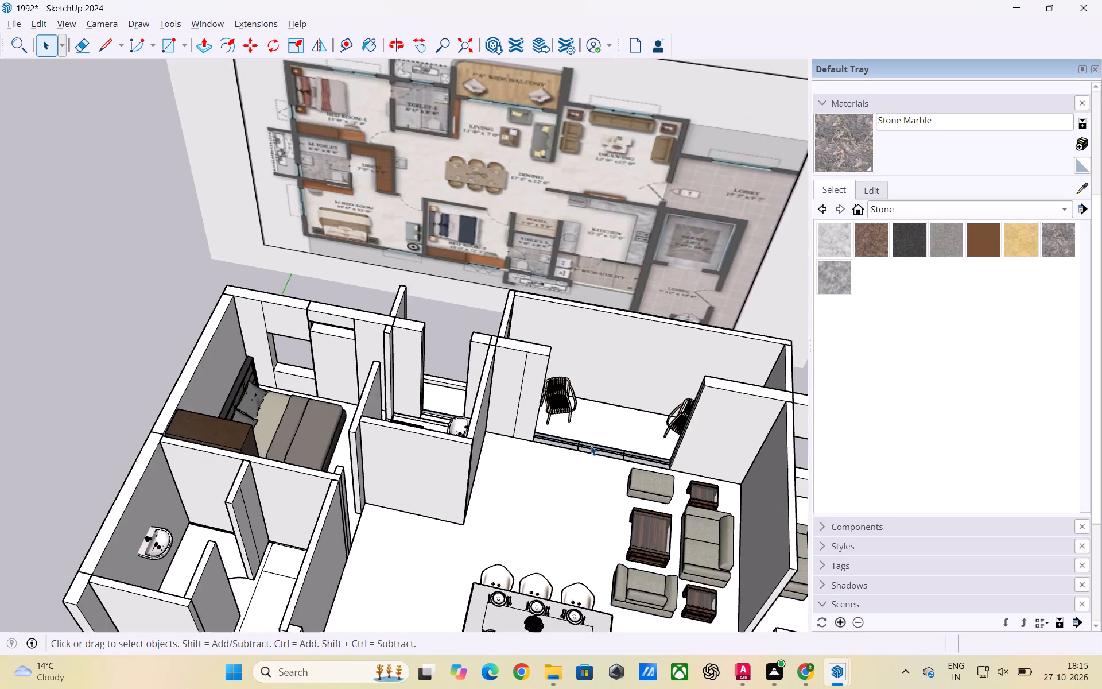
scroll(591, 446, up, 3)
scroll(550, 452, down, 8)
scroll(796, 592, down, 2)
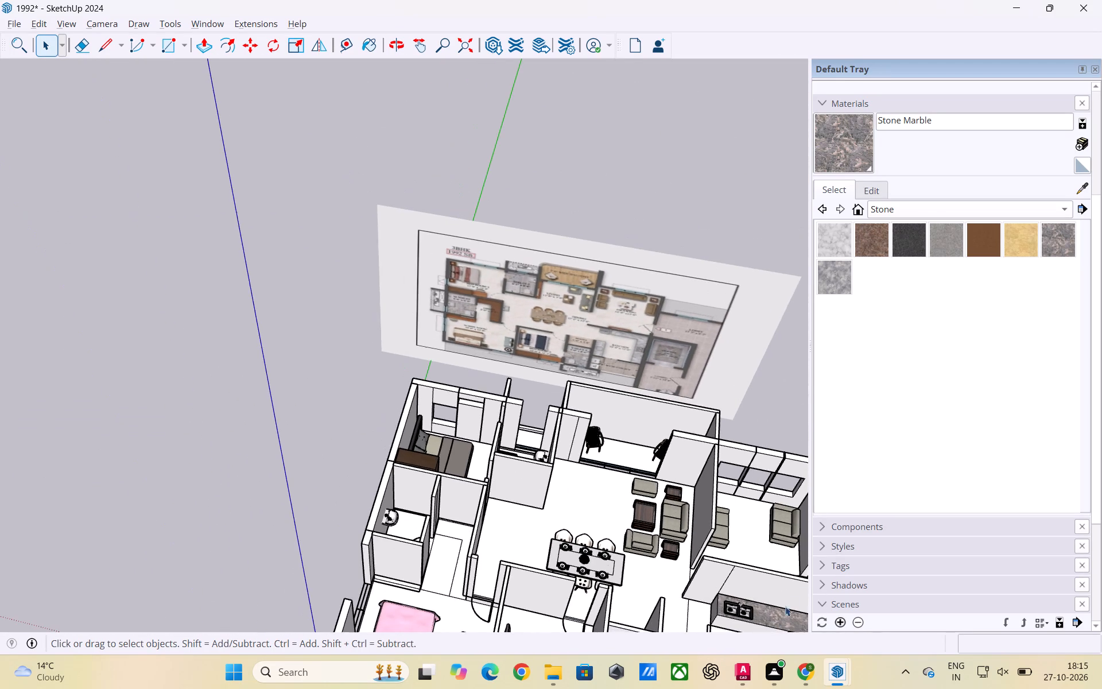
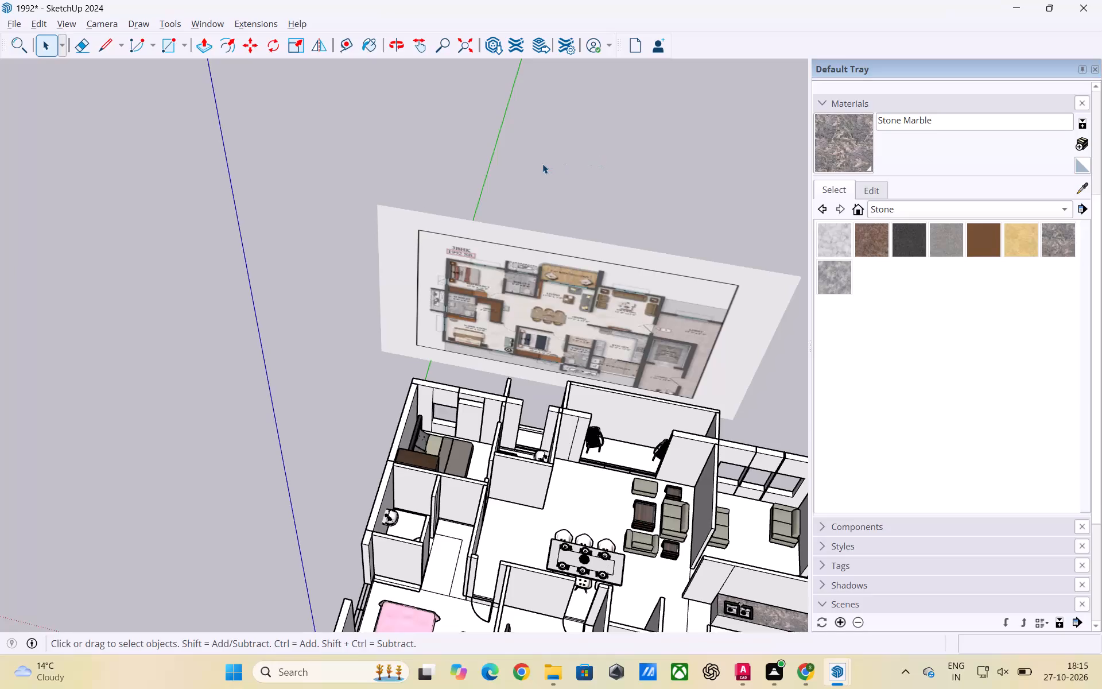
Save the model as 1992 on the Desktop, replacing the existing file.
scroll(500, 135, down, 4)
scroll(425, 374, up, 3)
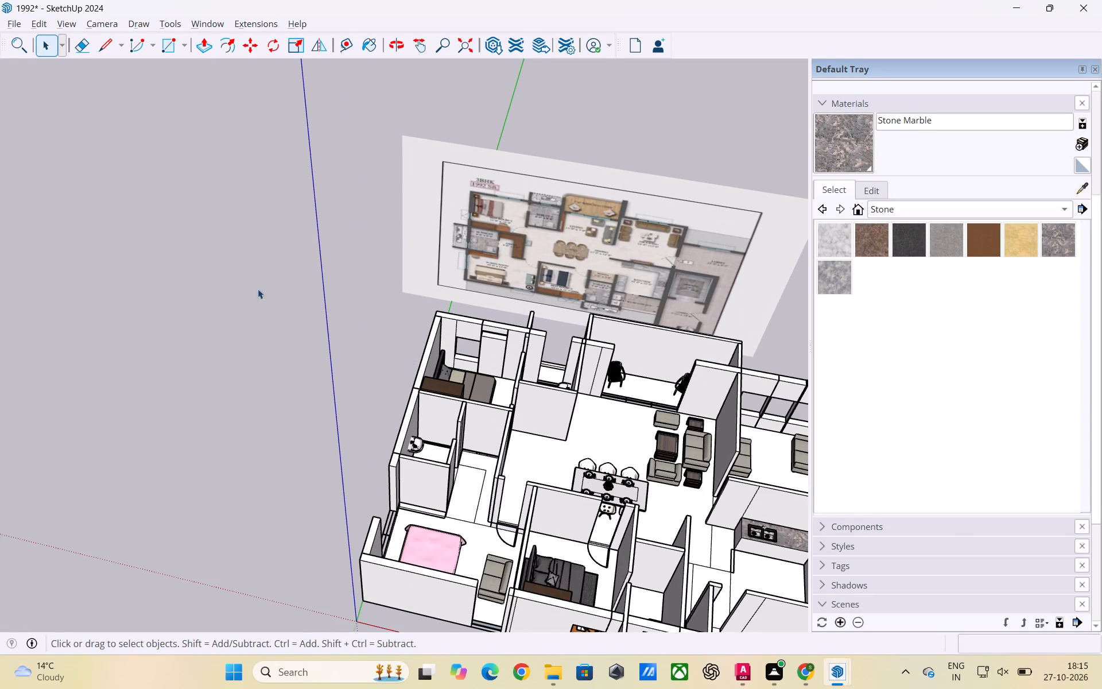
click(13, 24)
click(37, 114)
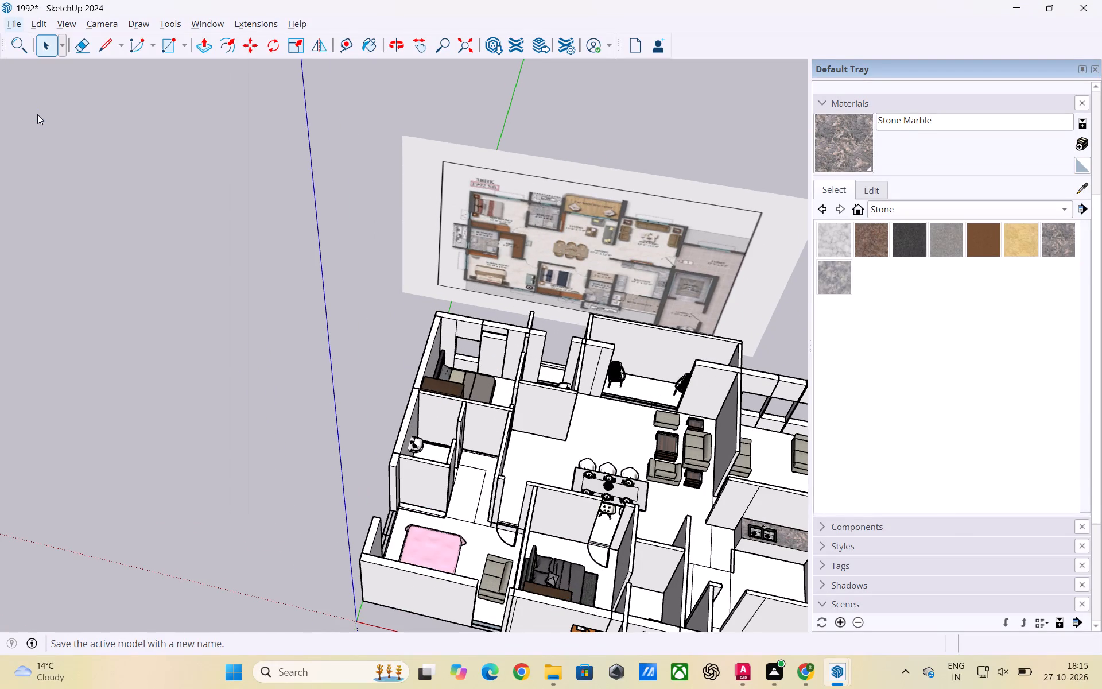
click(440, 338)
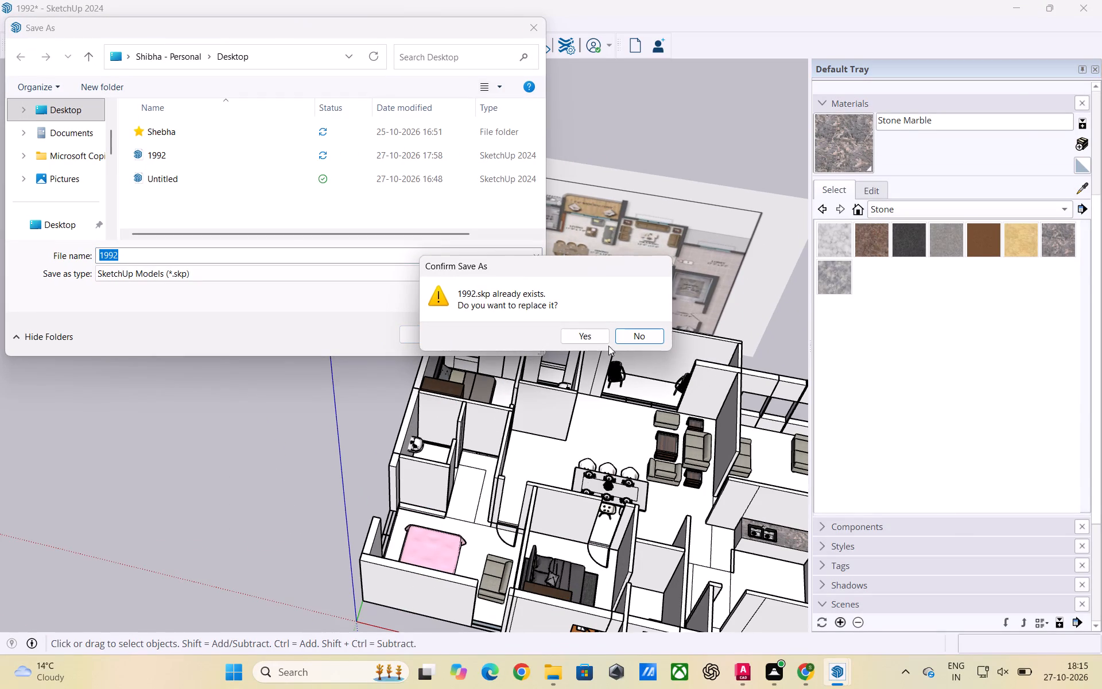
click(600, 340)
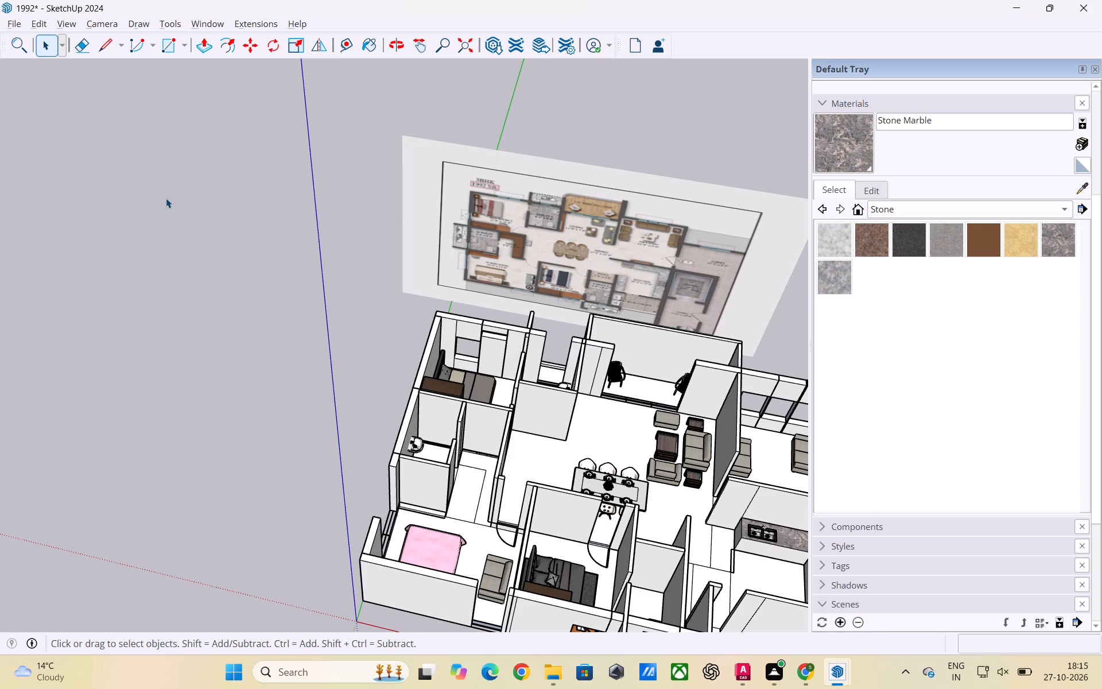
Examine the overall apartment model against the reference floor plan image.
scroll(196, 152, down, 7)
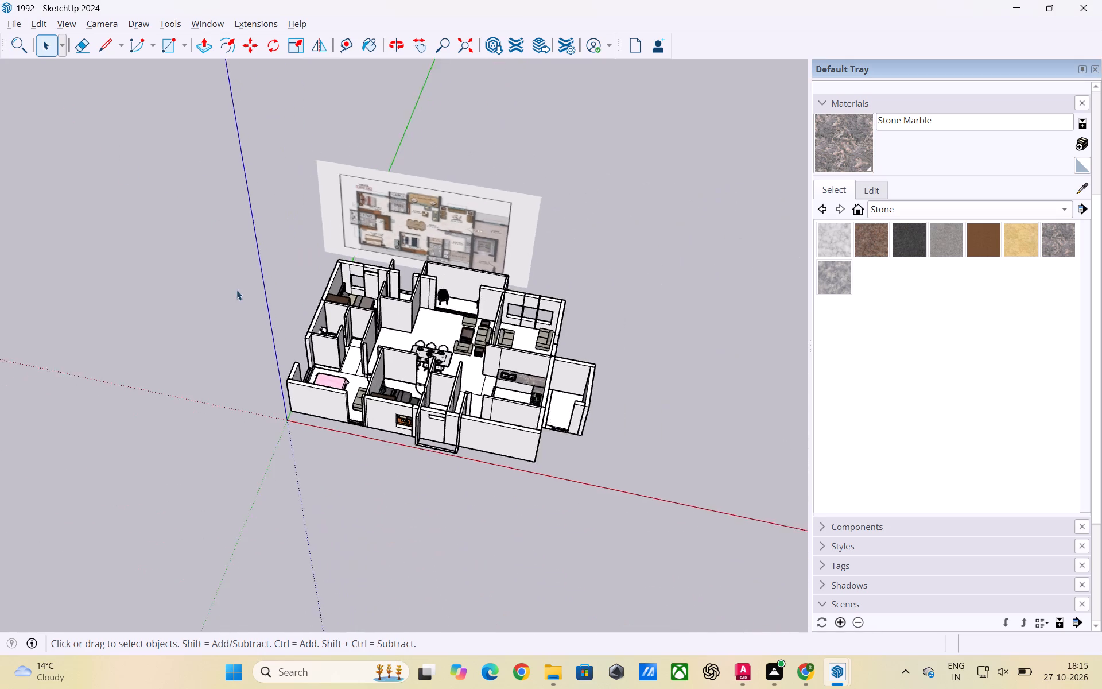
scroll(236, 290, down, 2)
middle_drag(237, 296, 359, 226)
scroll(354, 230, up, 1)
scroll(403, 300, up, 4)
scroll(539, 305, down, 7)
scroll(491, 311, up, 3)
scroll(498, 305, down, 3)
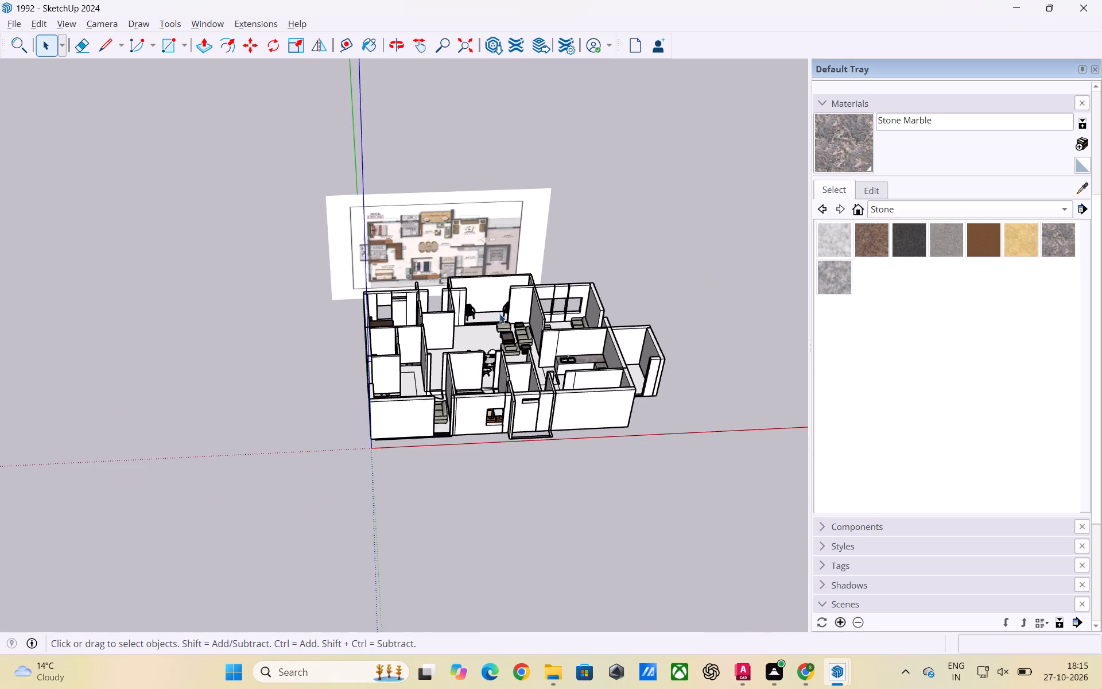
scroll(496, 313, up, 10)
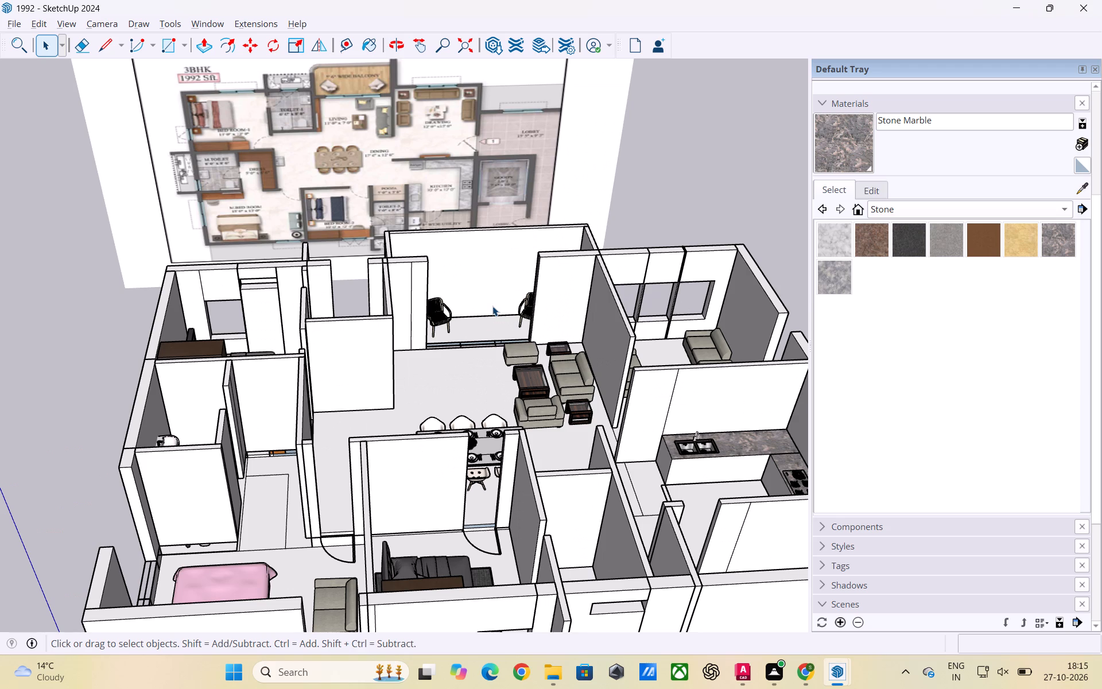
scroll(492, 305, down, 7)
middle_drag(479, 343, 491, 478)
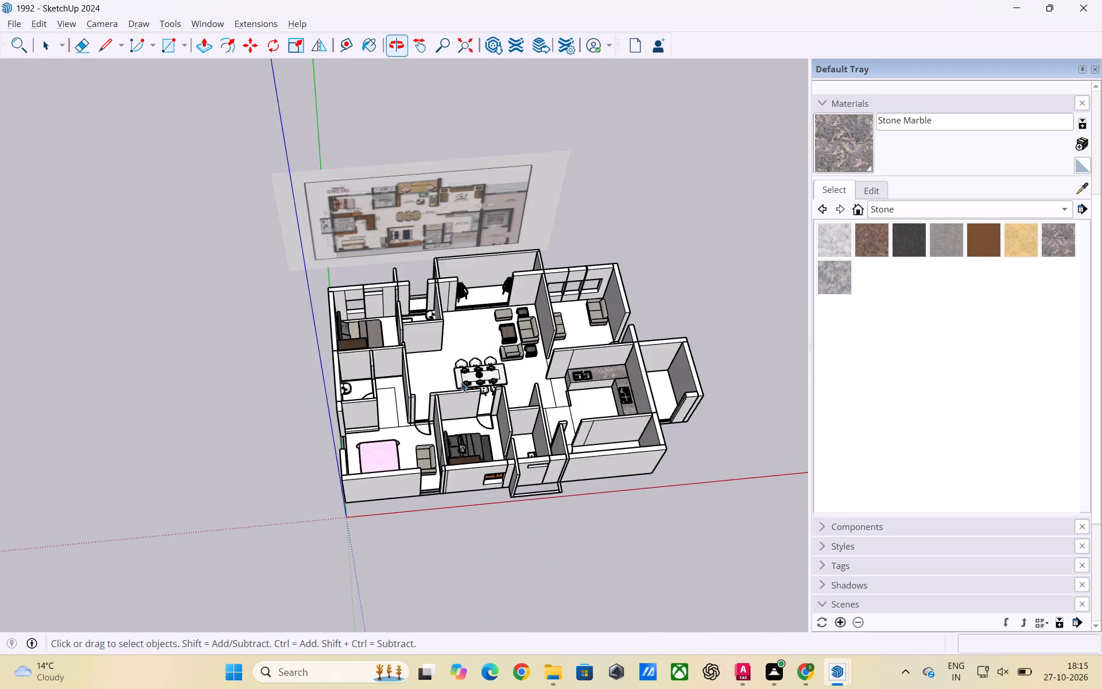
scroll(460, 379, up, 10)
scroll(180, 346, down, 9)
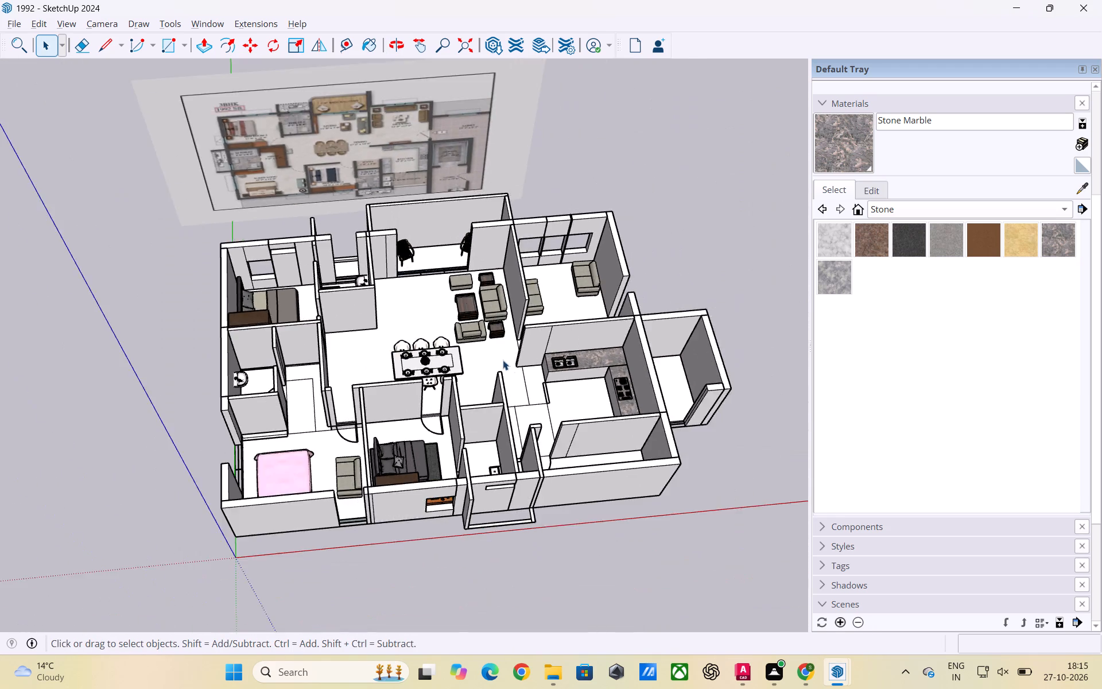
Inspect the kitchen counters with the sink and hob and their relation to the surrounding rooms.
scroll(503, 360, down, 5)
scroll(572, 374, up, 14)
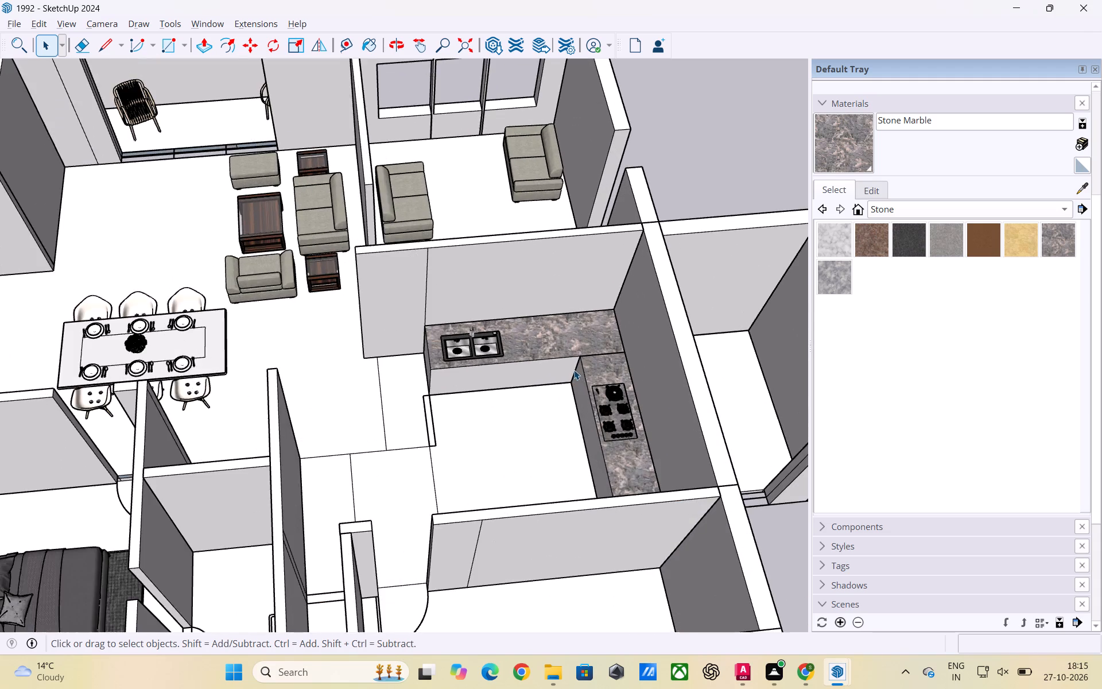
scroll(577, 371, up, 4)
scroll(439, 386, up, 4)
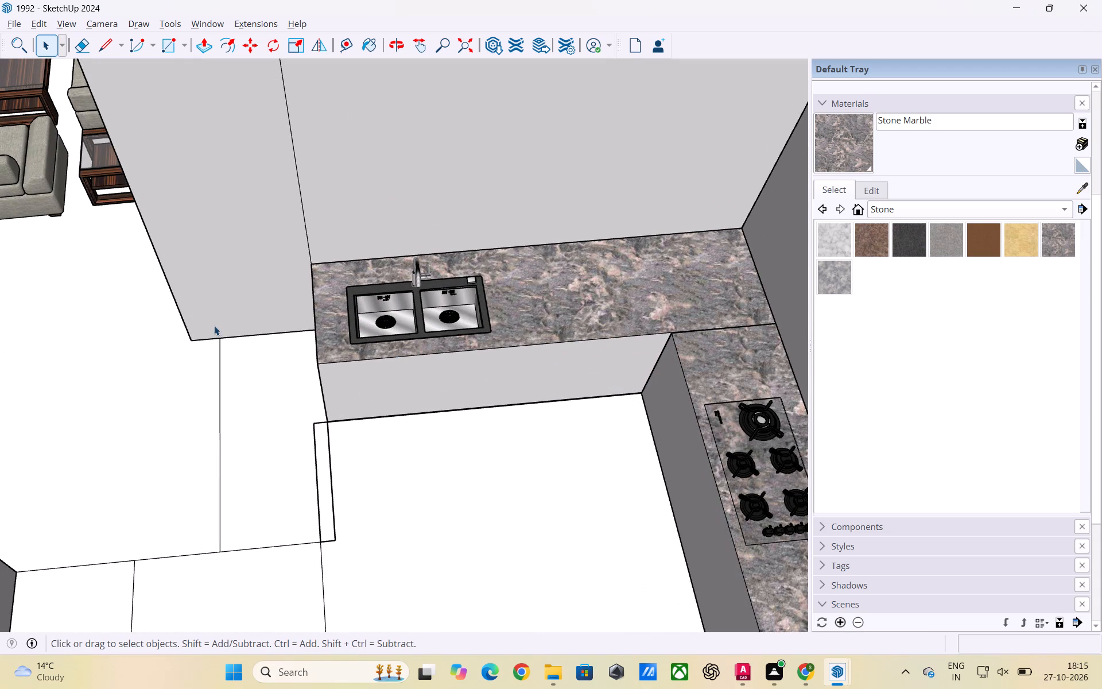
scroll(269, 335, down, 5)
scroll(483, 380, up, 2)
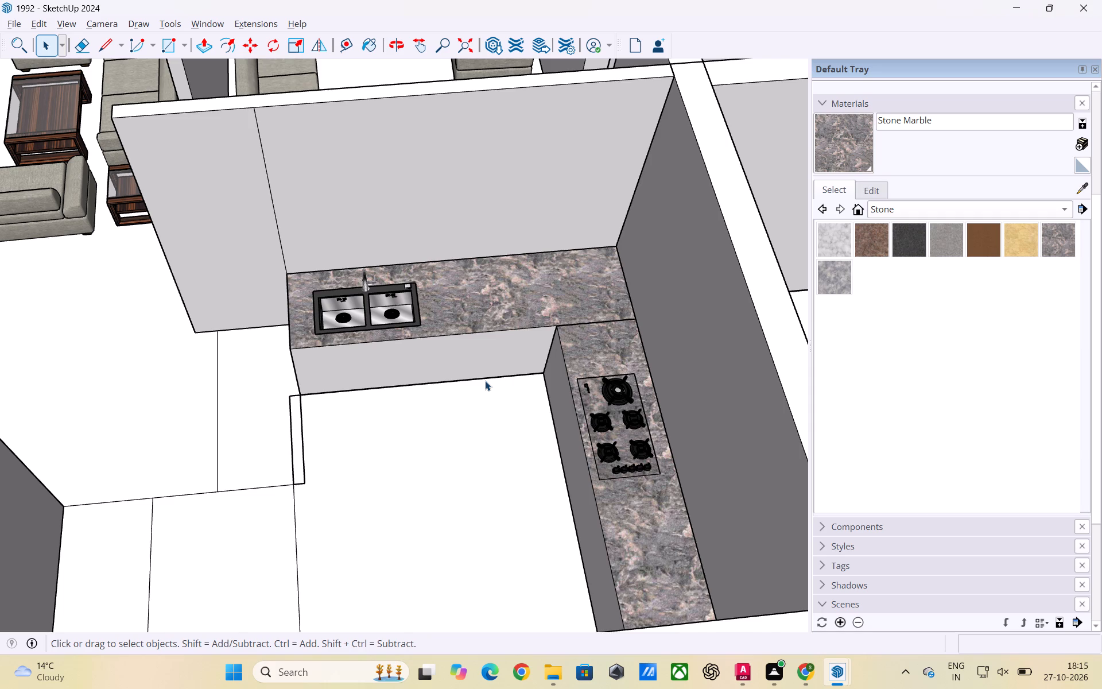
scroll(485, 381, down, 1)
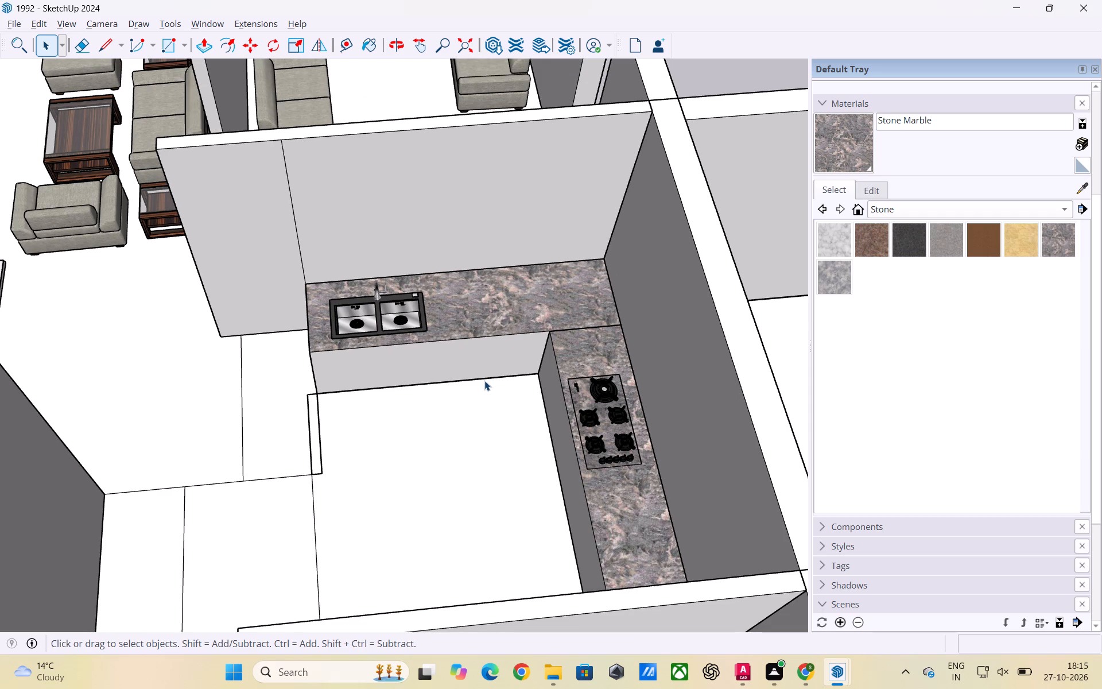
scroll(484, 381, down, 2)
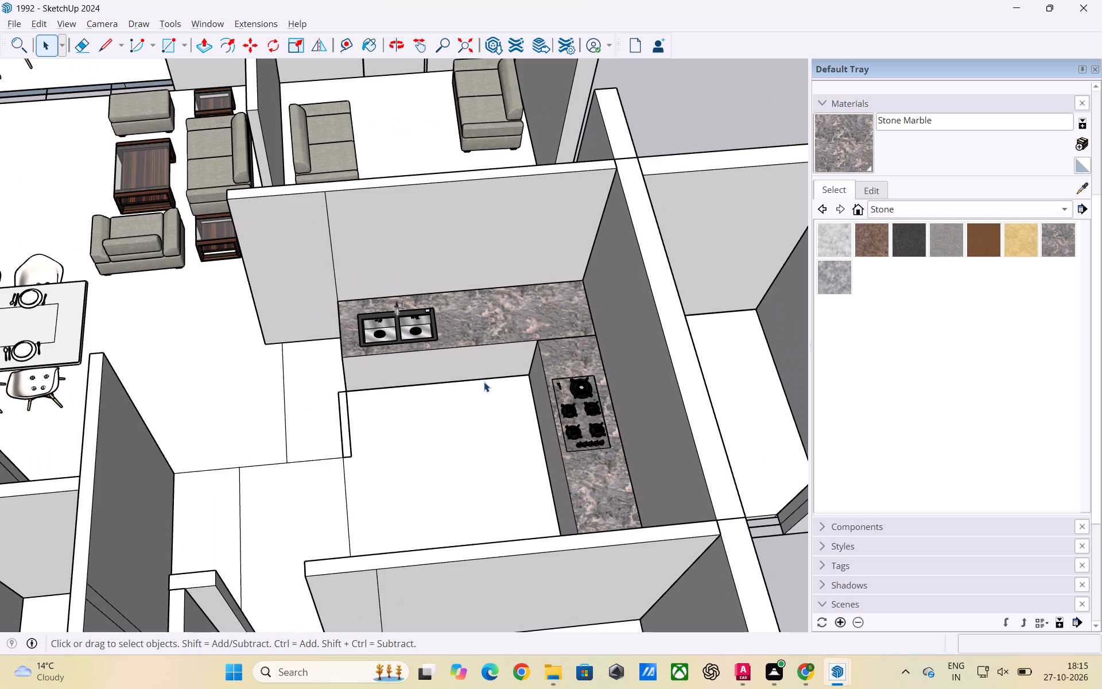
scroll(484, 382, down, 6)
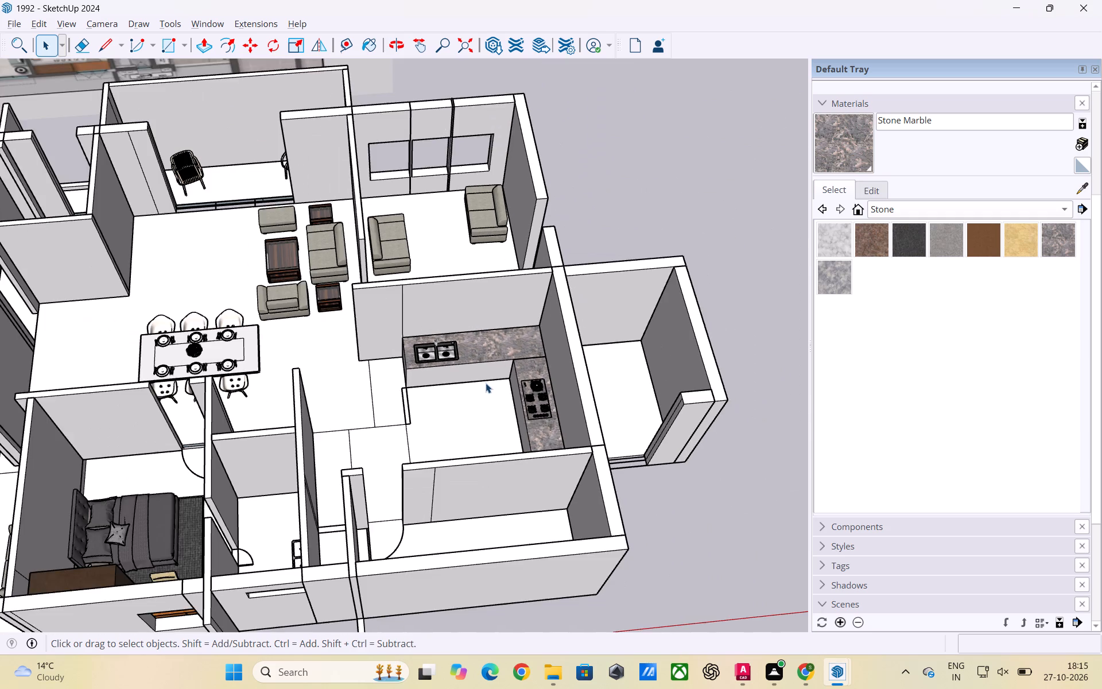
scroll(487, 379, up, 6)
scroll(490, 370, down, 2)
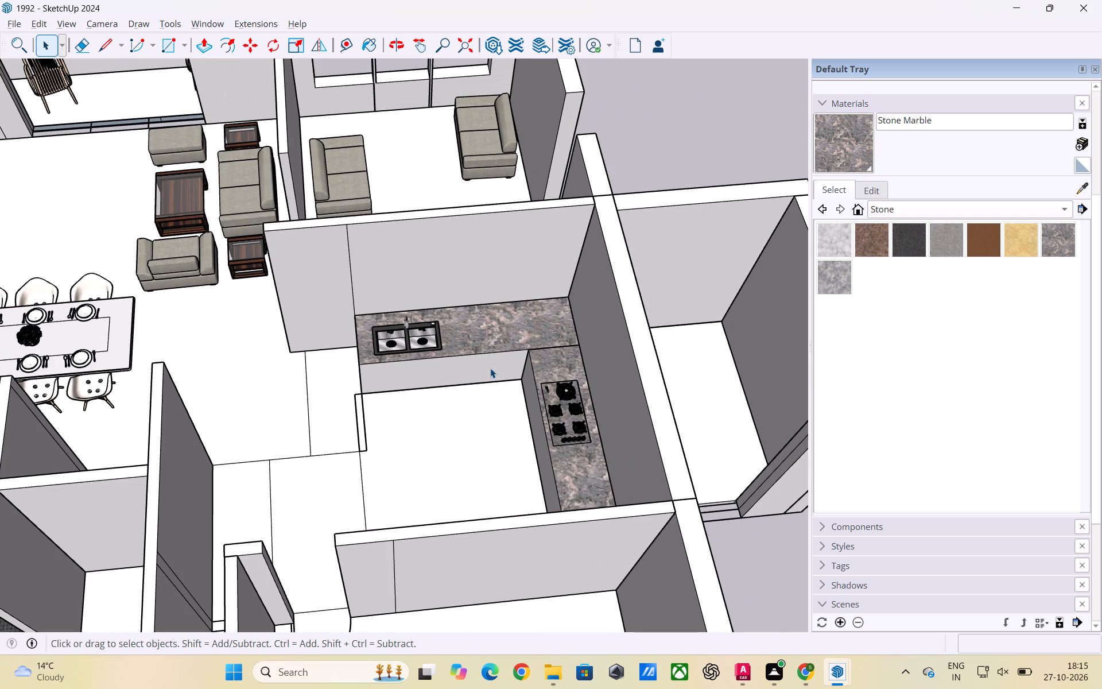
scroll(490, 367, down, 5)
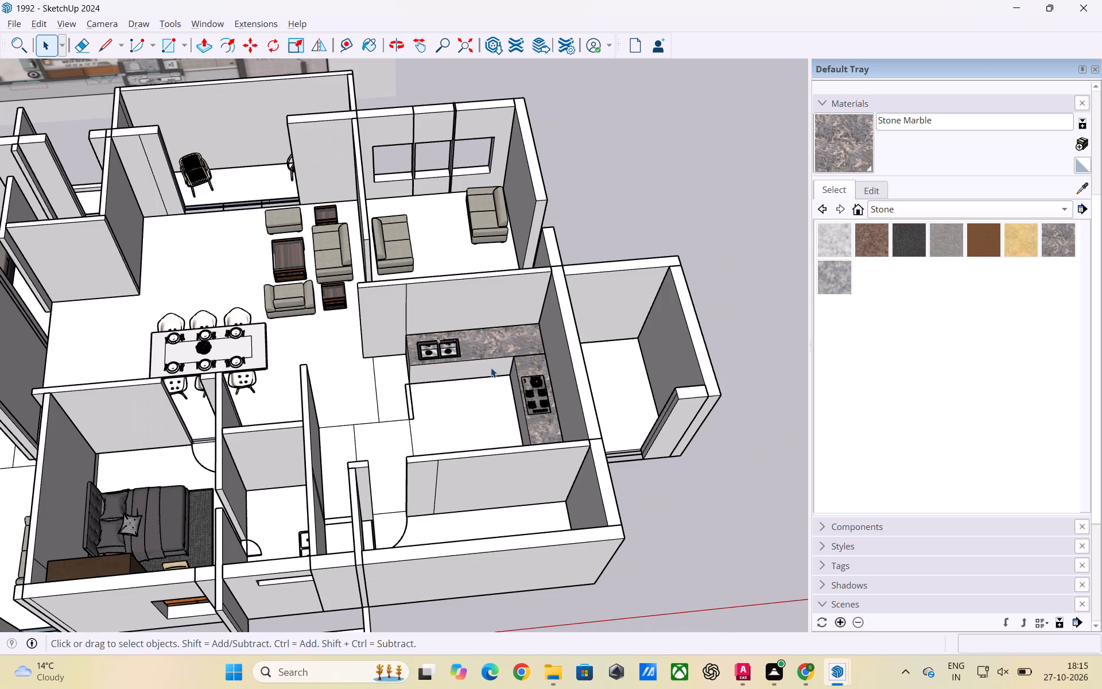
scroll(491, 367, down, 4)
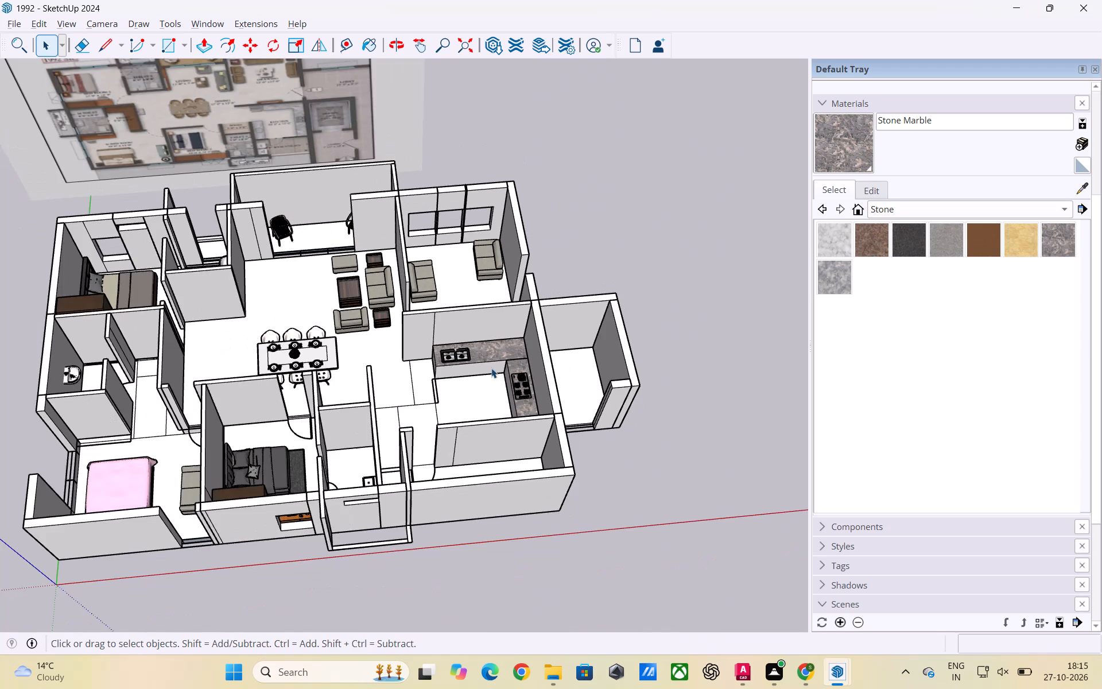
scroll(494, 367, down, 2)
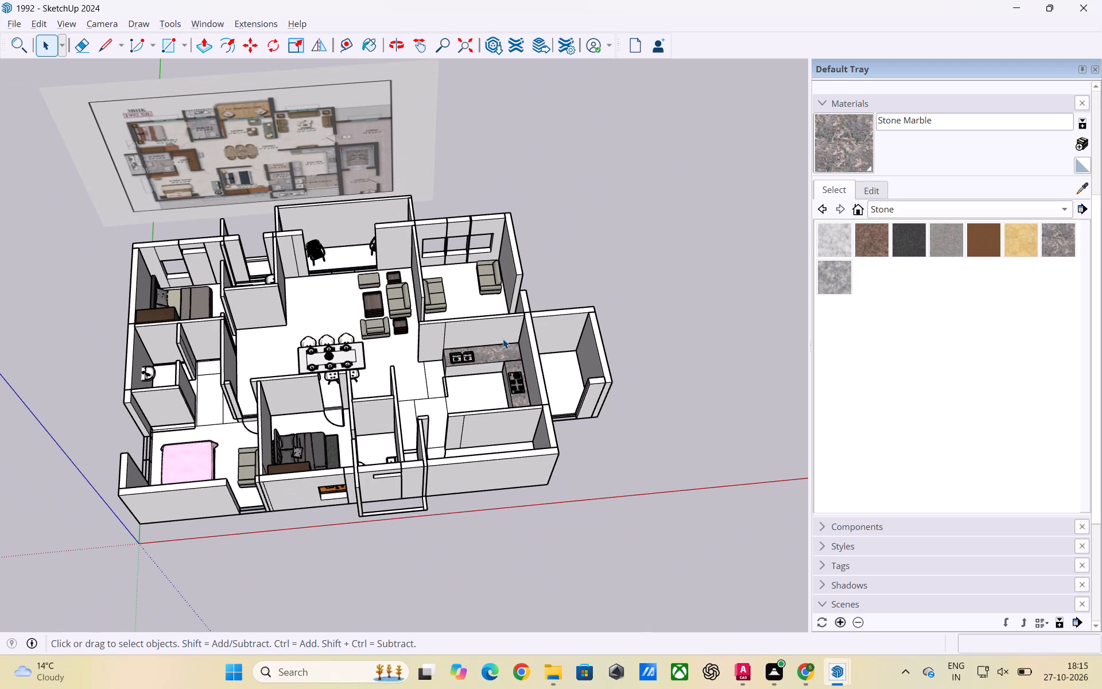
scroll(504, 334, down, 2)
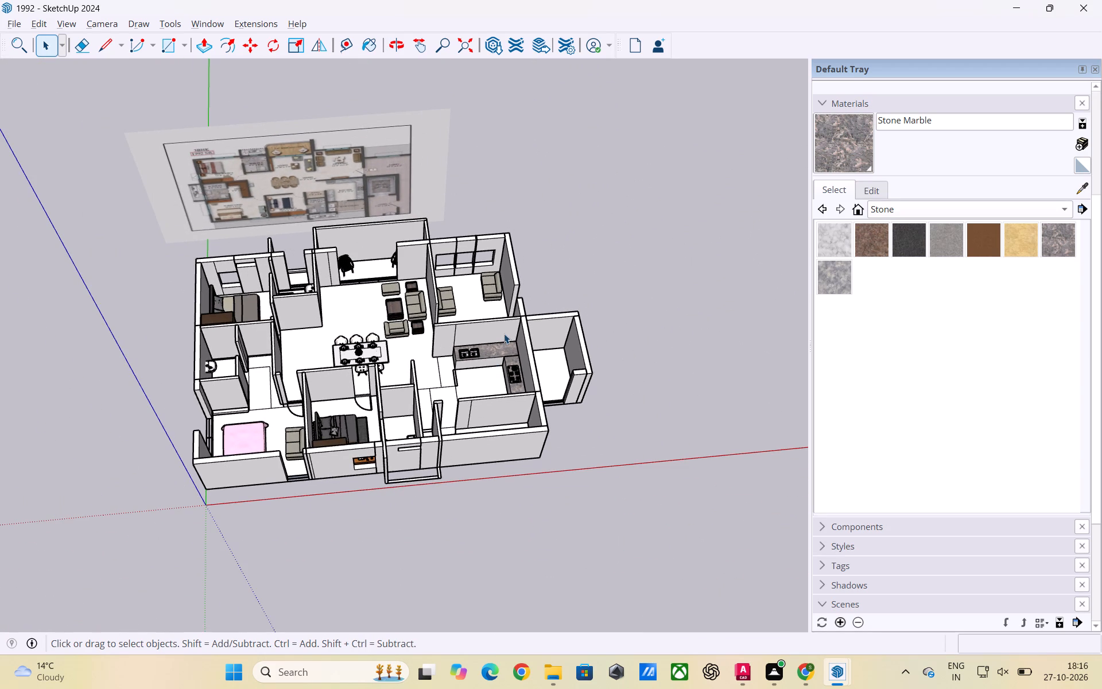
scroll(491, 347, down, 2)
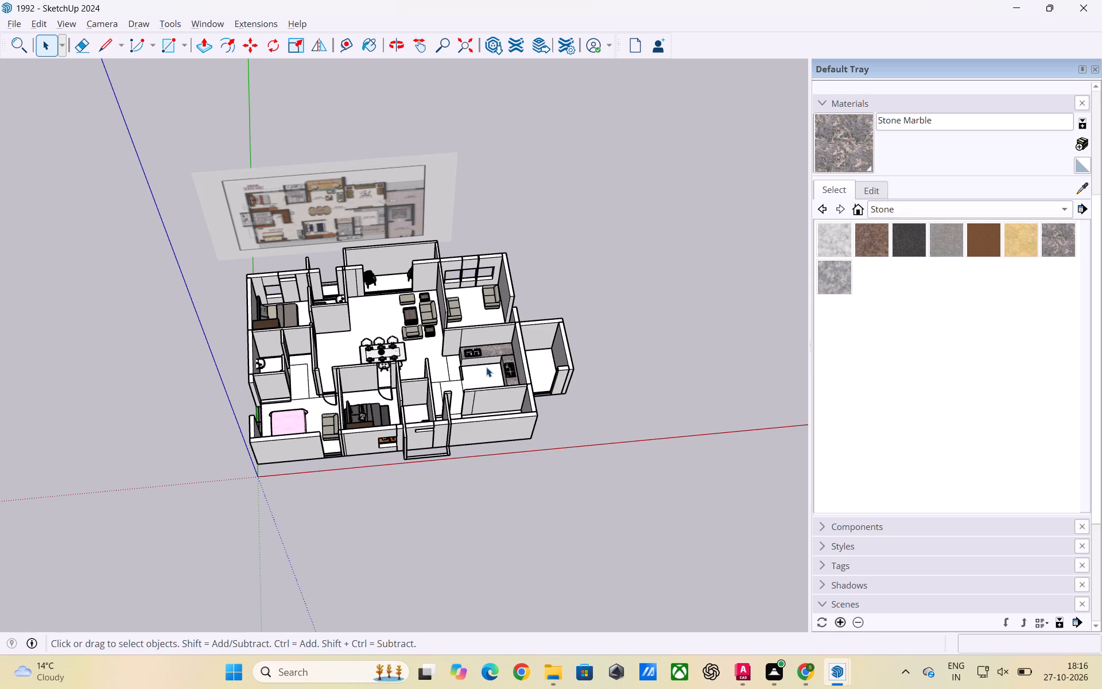
scroll(488, 355, down, 2)
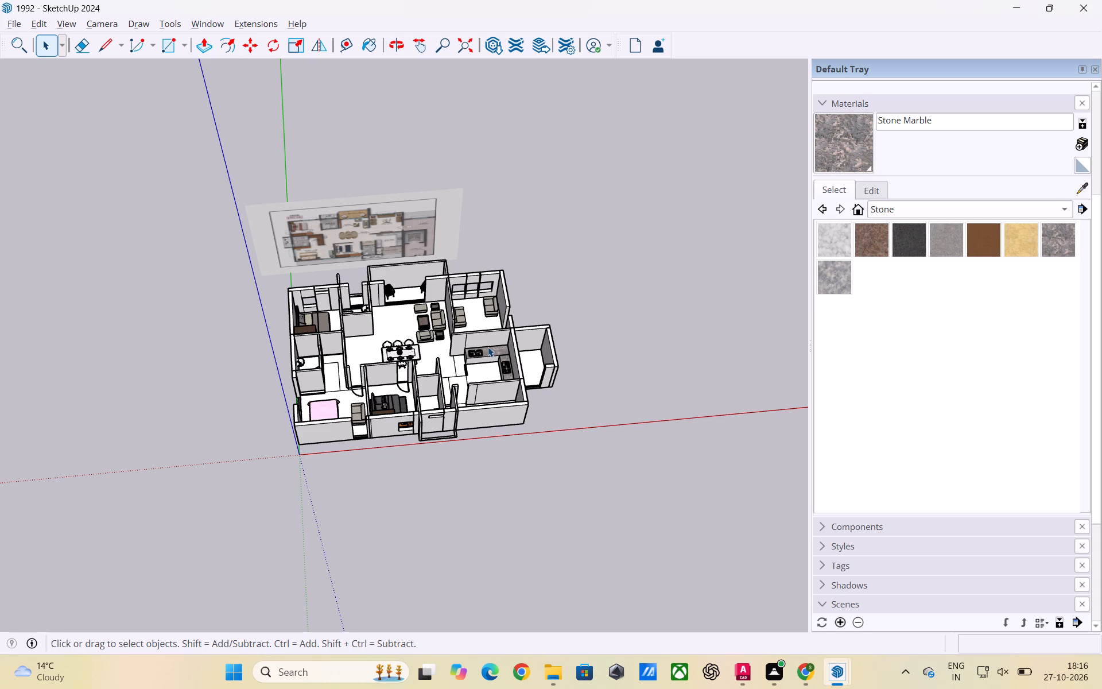
Review the rooms and outer walls from several angles, focusing on the two bedrooms along the red axis.
scroll(409, 324, up, 4)
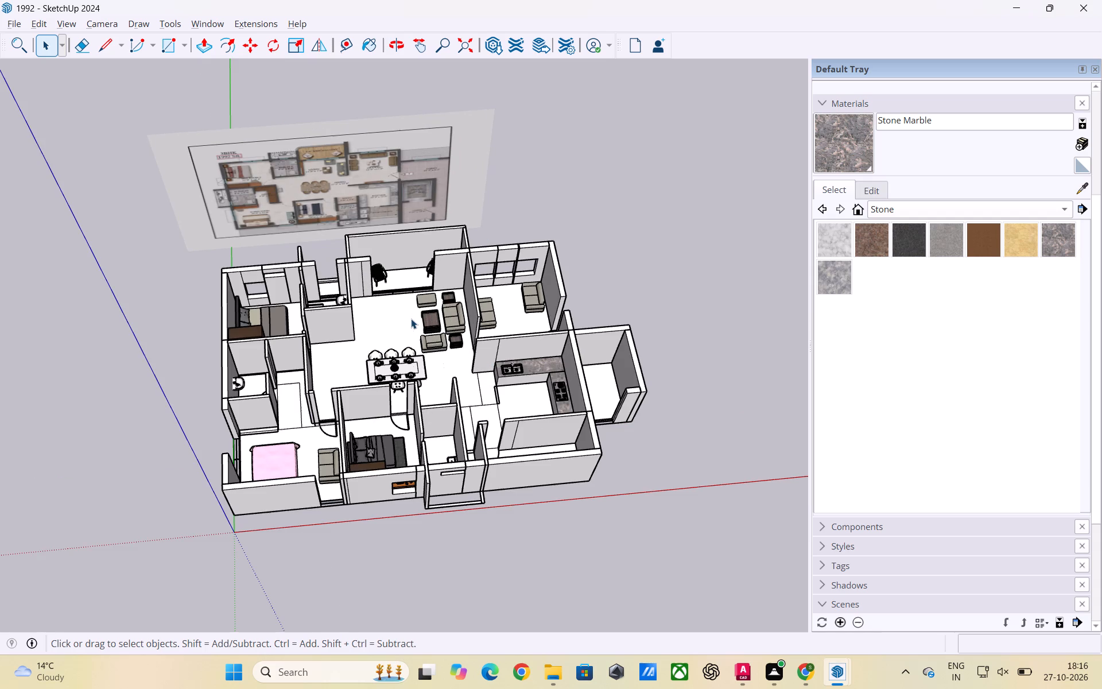
scroll(412, 317, down, 2)
scroll(425, 360, up, 5)
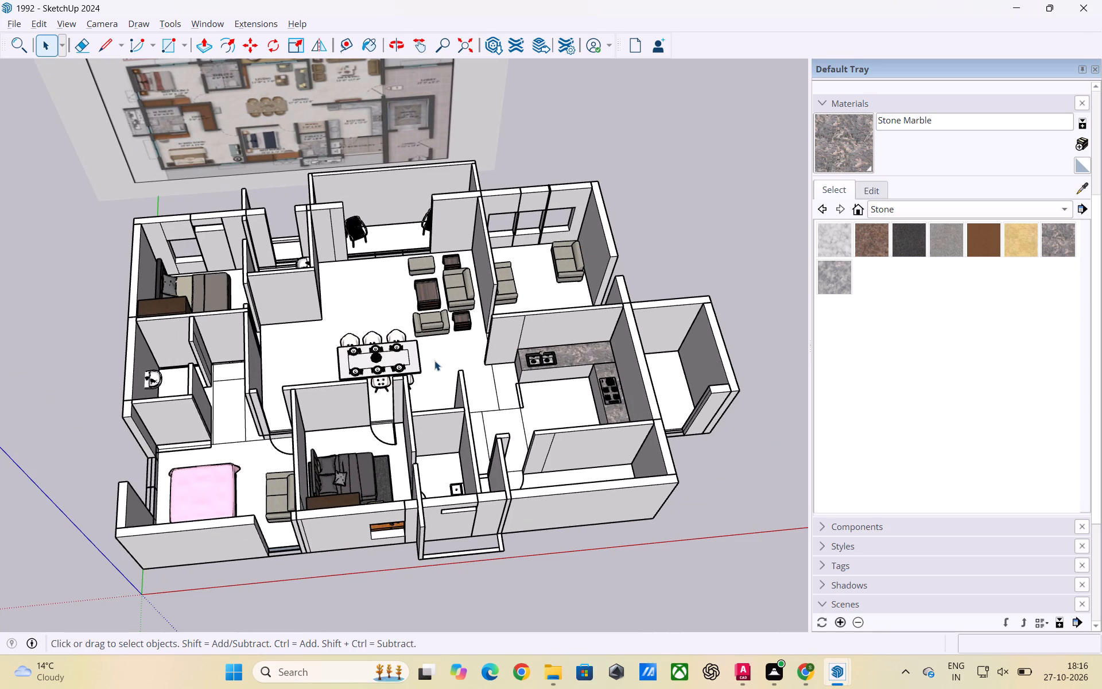
scroll(478, 392, up, 3)
scroll(659, 352, down, 3)
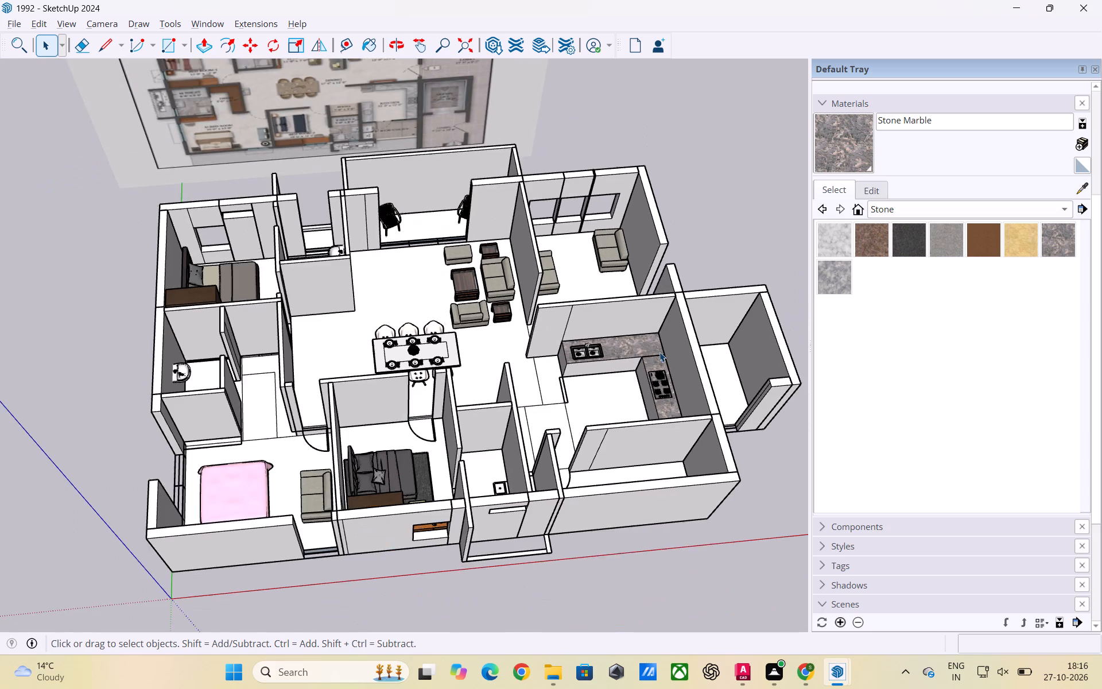
scroll(660, 349, down, 3)
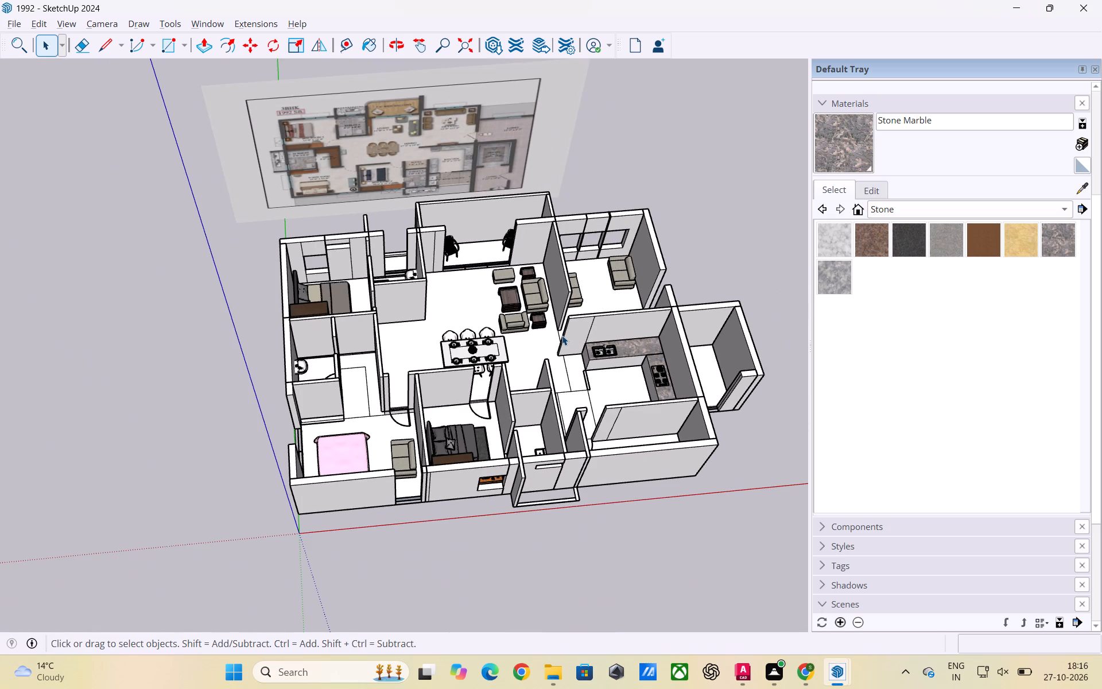
scroll(498, 367, up, 6)
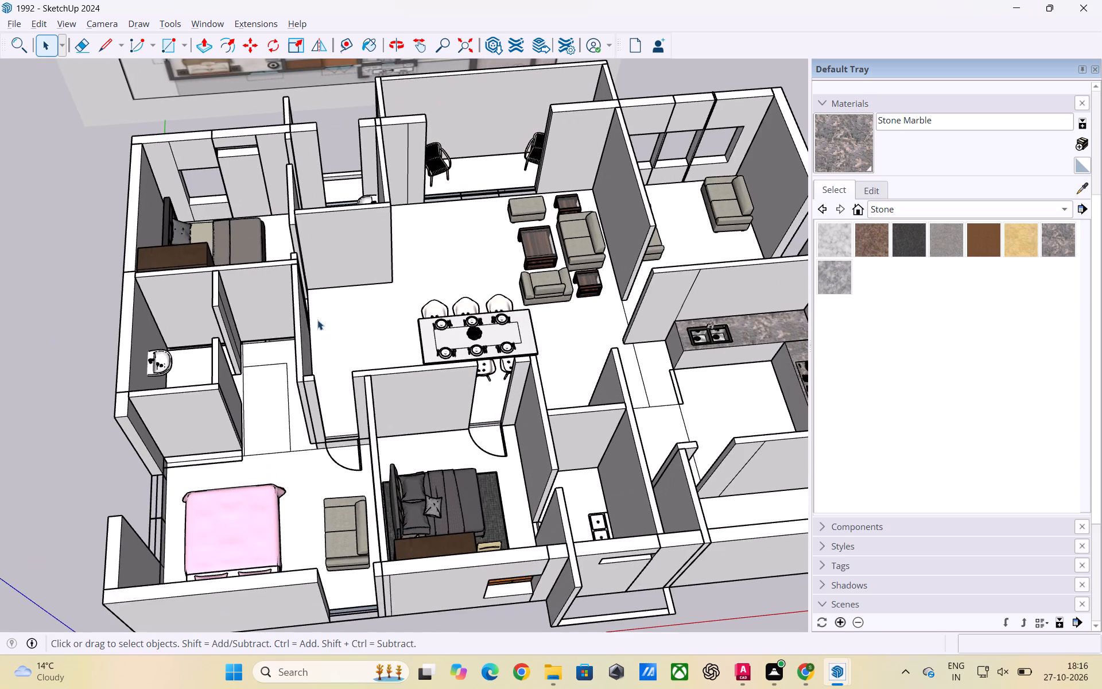
scroll(317, 284, down, 9)
middle_drag(324, 338, 323, 398)
scroll(355, 351, up, 5)
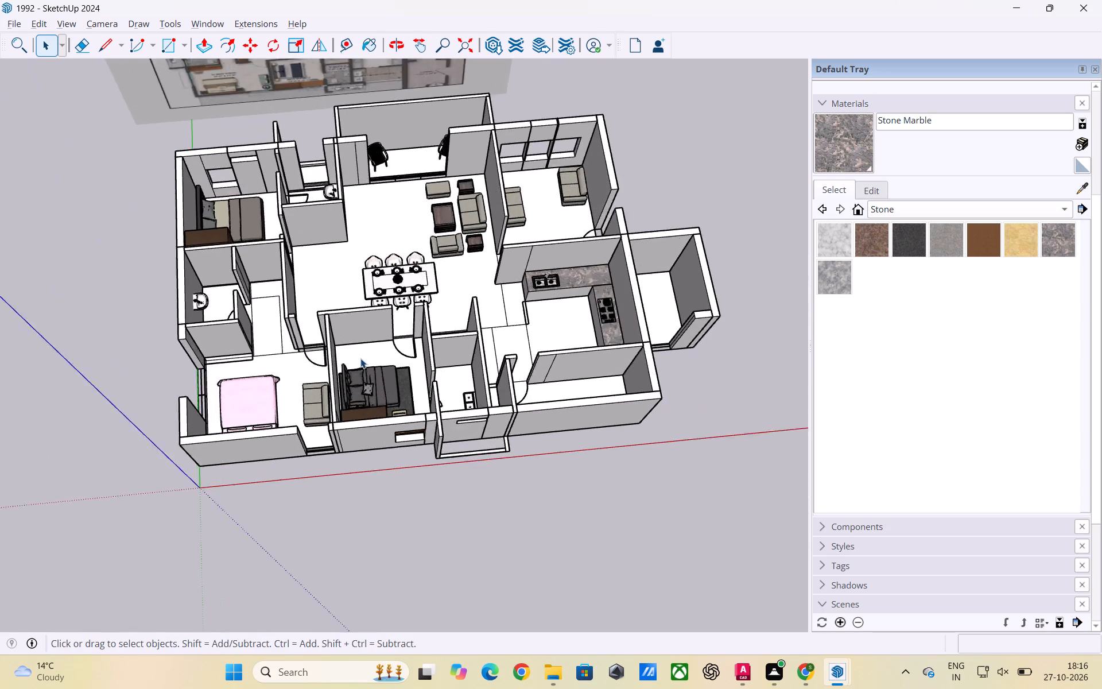
scroll(360, 358, up, 4)
middle_drag(410, 367, 521, 322)
scroll(611, 350, down, 4)
middle_drag(643, 417, 356, 399)
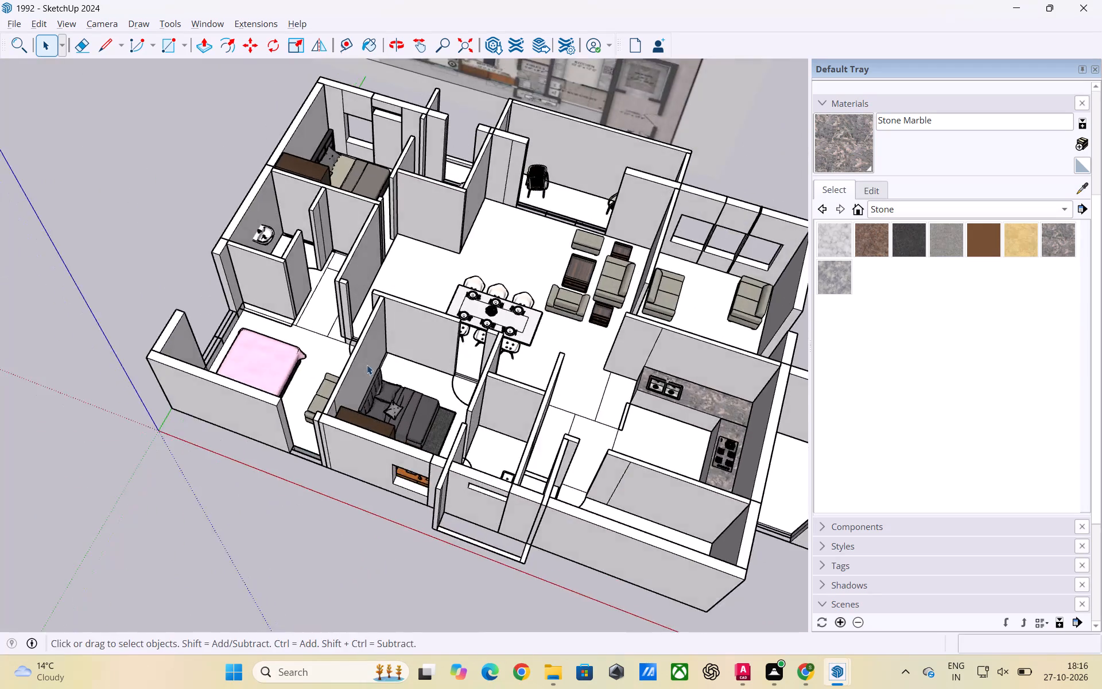
scroll(389, 376, up, 4)
middle_drag(309, 407, 528, 399)
scroll(534, 420, up, 6)
scroll(525, 385, down, 6)
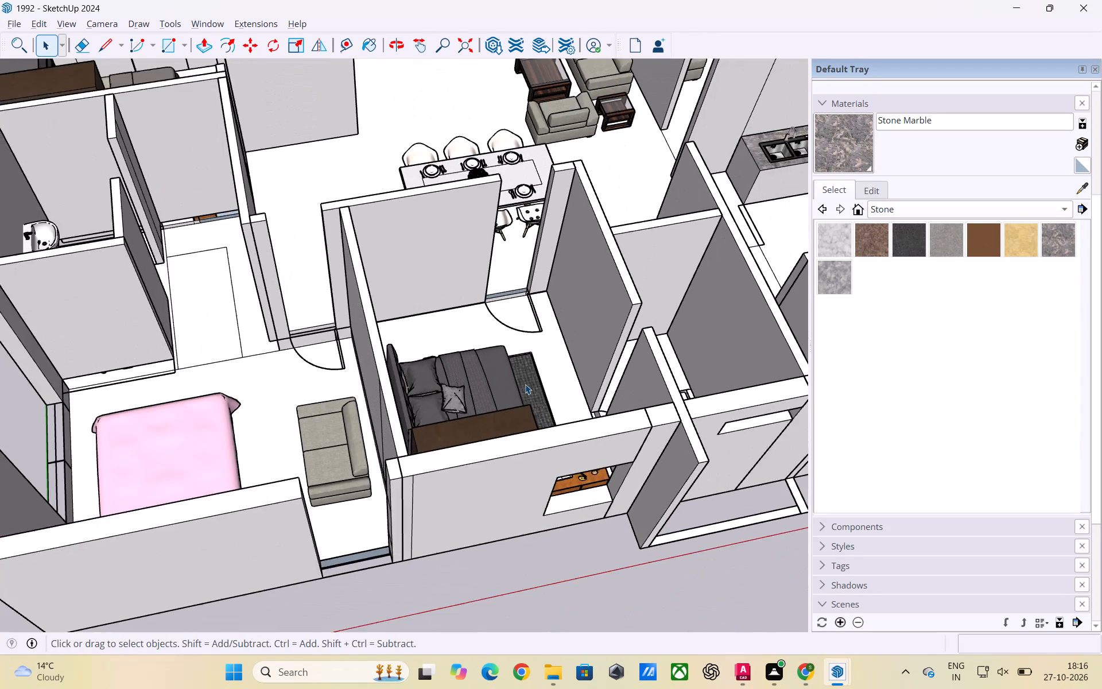
scroll(525, 384, down, 10)
Push/Pull the lowest face of the wall end beside the bedroom sofa 3' across the gap to the opposite wall.
middle_drag(534, 467, 507, 365)
scroll(525, 443, up, 1)
scroll(523, 397, up, 3)
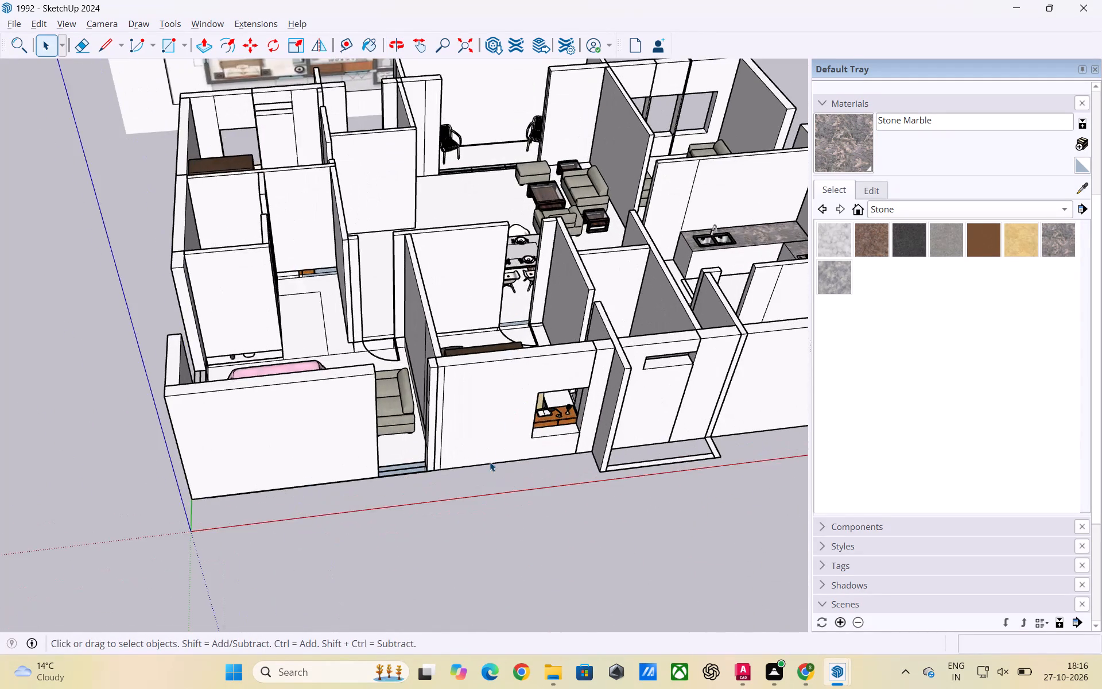
scroll(491, 462, up, 2)
middle_drag(338, 432, 433, 436)
scroll(438, 428, up, 4)
middle_drag(476, 425, 506, 416)
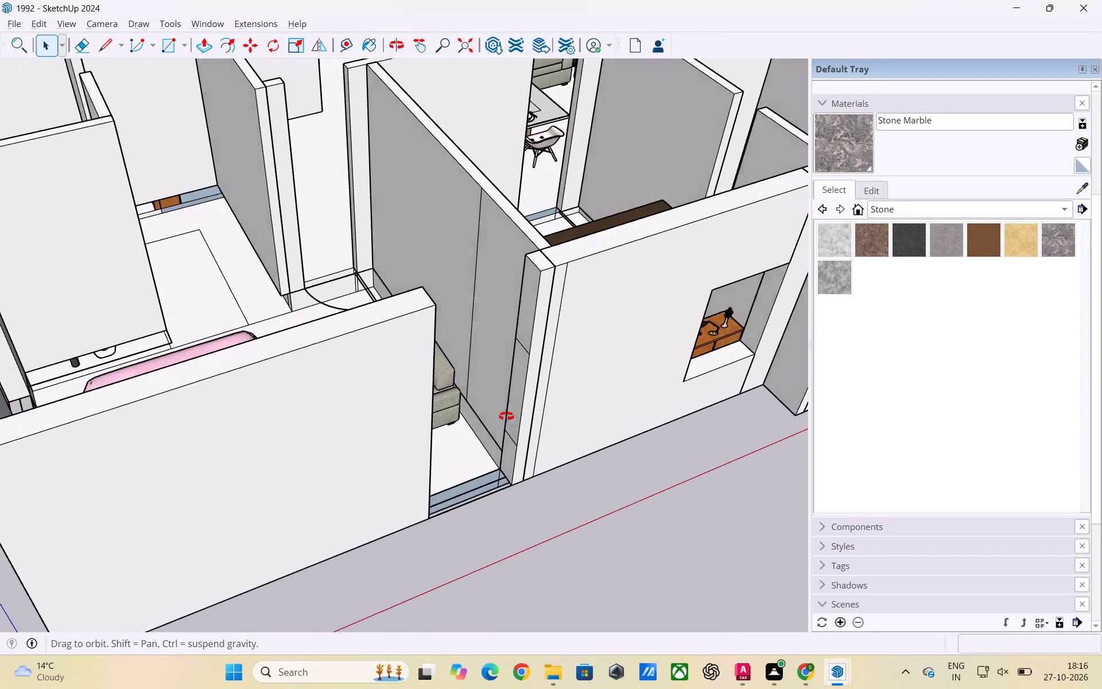
middle_drag(506, 416, 529, 402)
scroll(548, 383, up, 2)
middle_drag(527, 388, 558, 395)
click(597, 260)
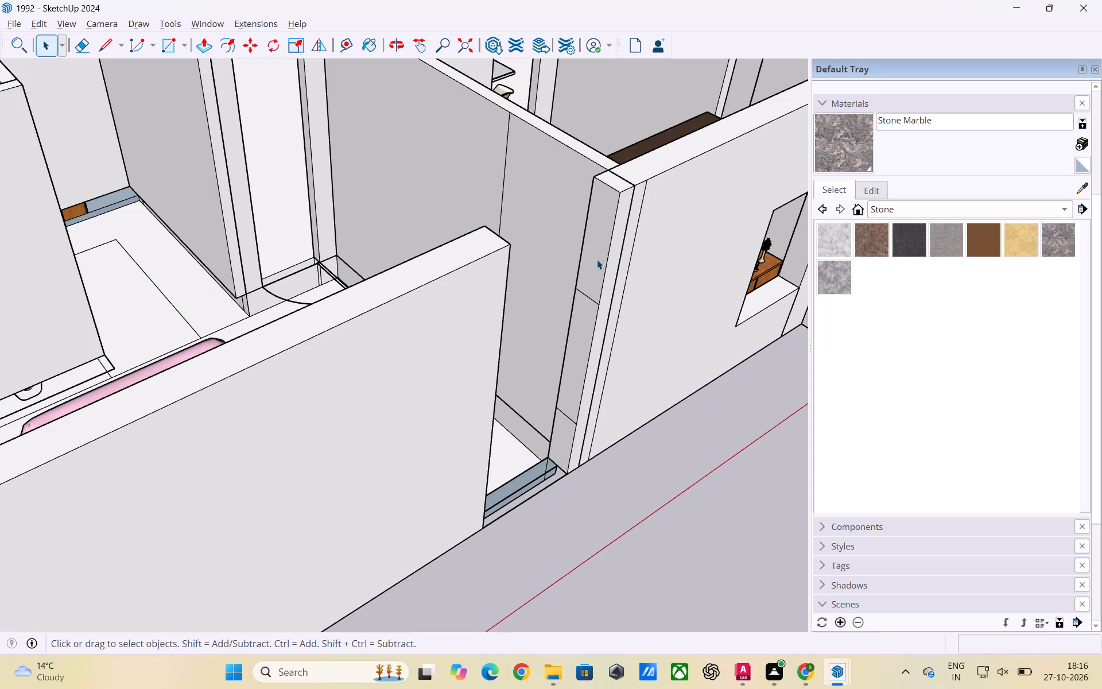
triple_click(593, 254)
click(556, 439)
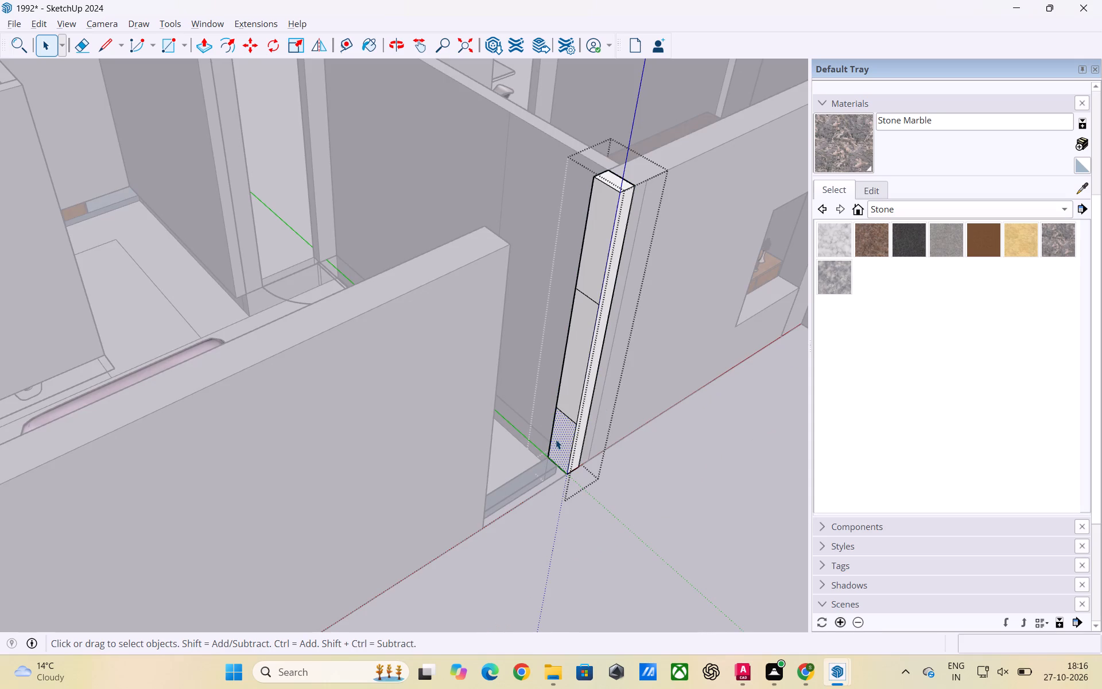
key(p)
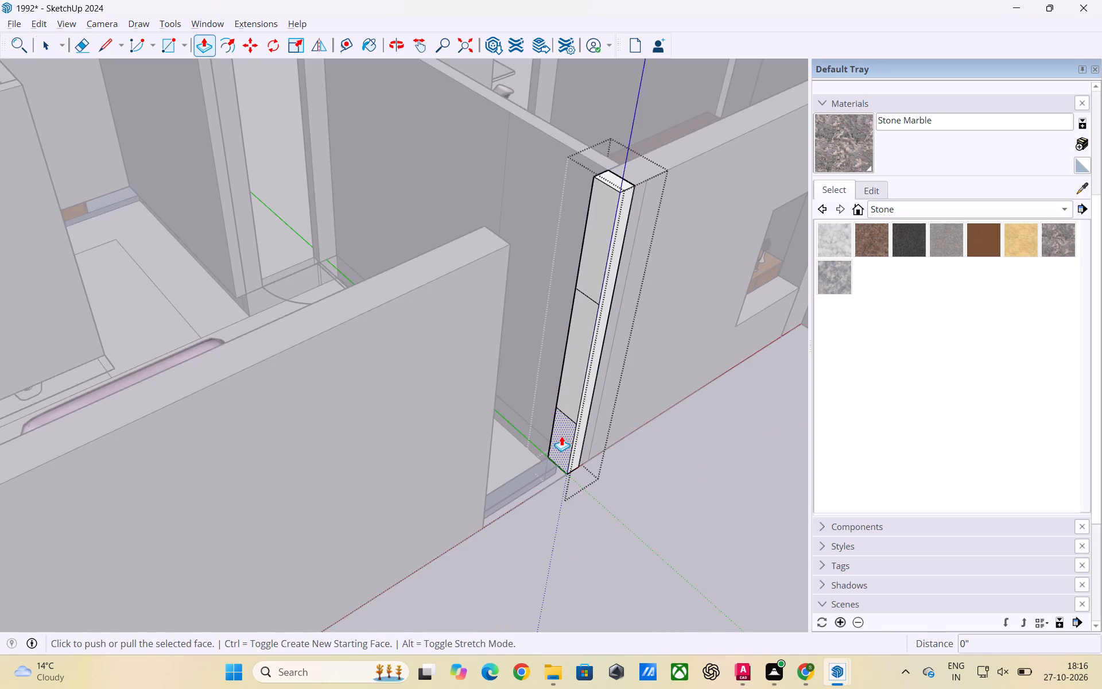
click(561, 435)
scroll(517, 440, down, 3)
middle_drag(505, 459, 385, 479)
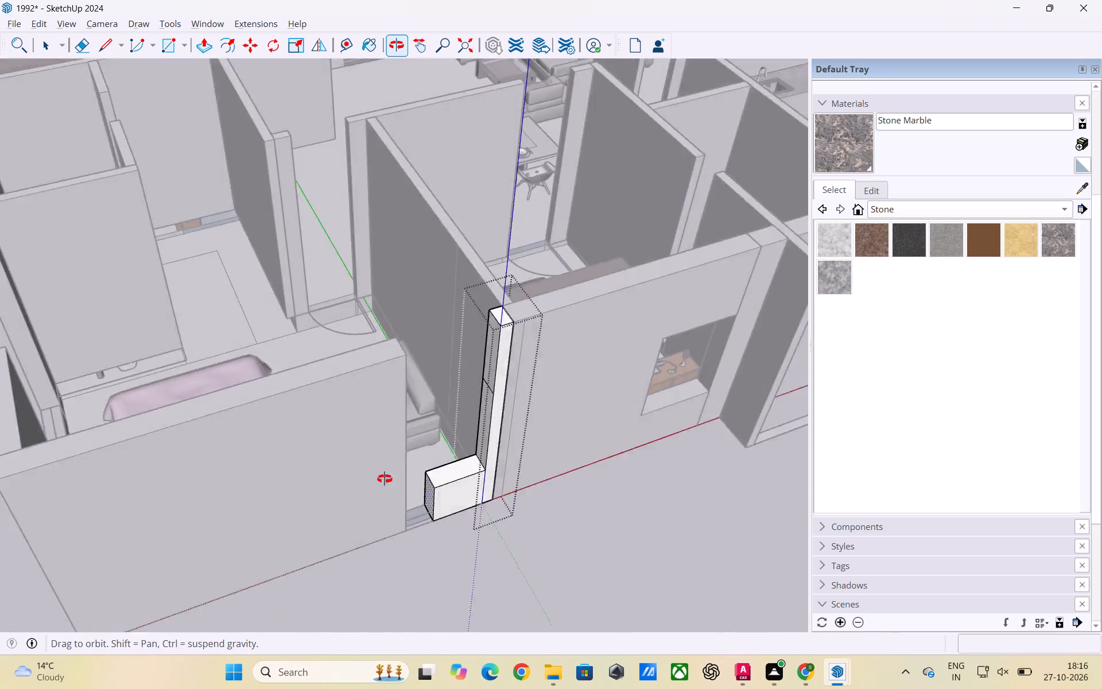
middle_drag(385, 479, 267, 479)
scroll(257, 478, up, 3)
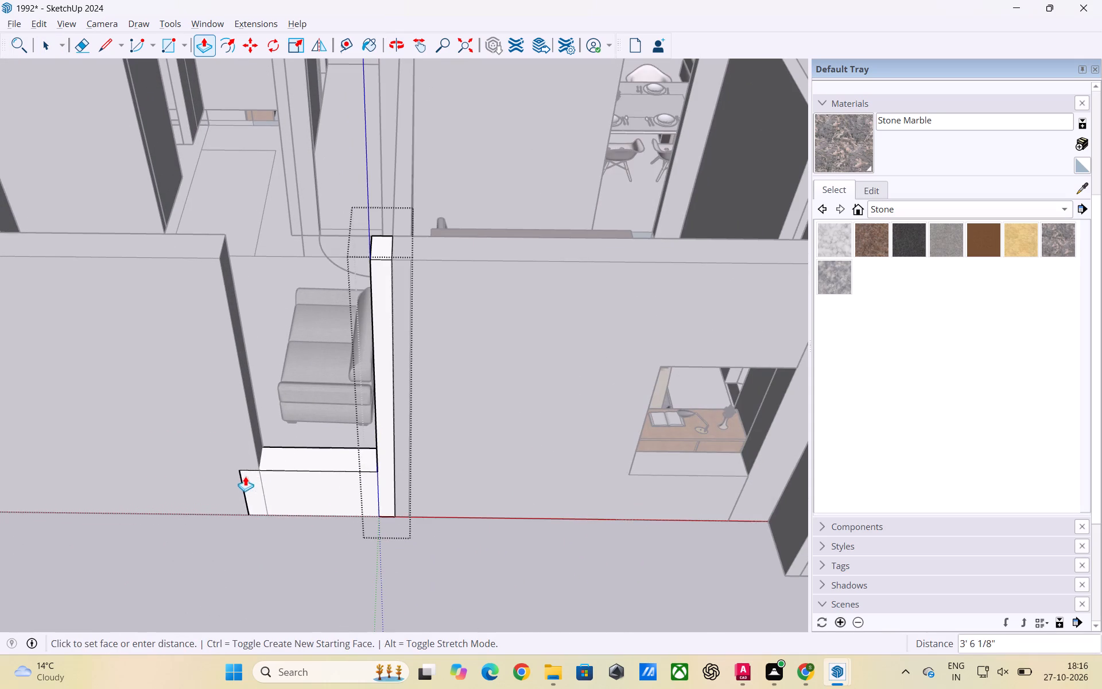
click(259, 452)
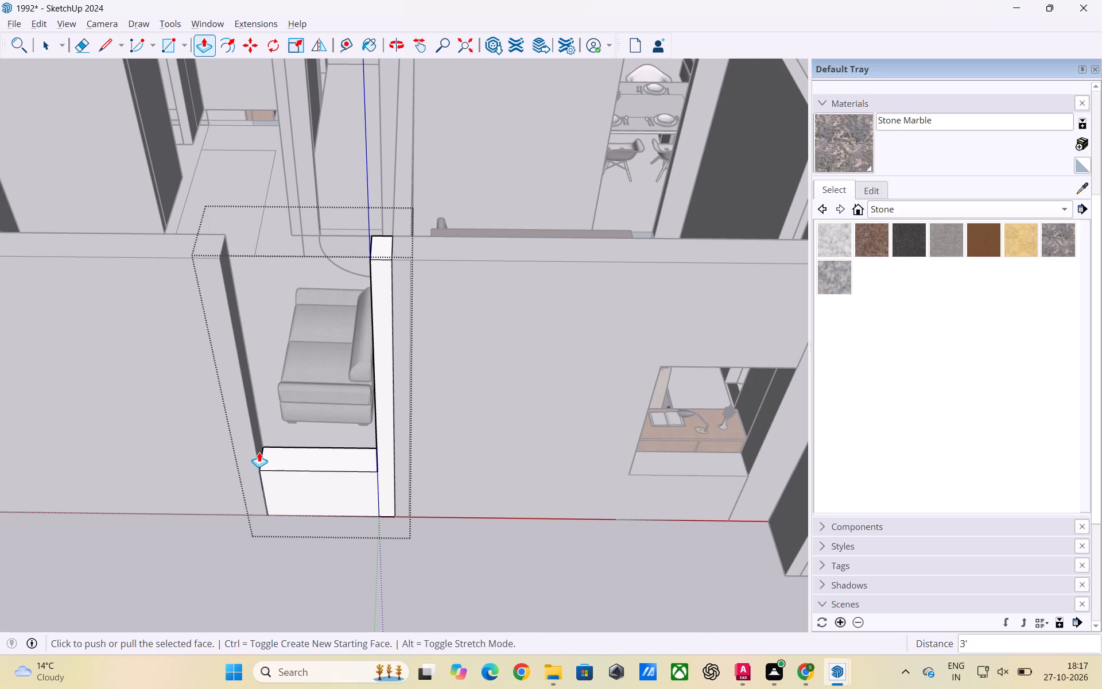
key(space)
click(446, 552)
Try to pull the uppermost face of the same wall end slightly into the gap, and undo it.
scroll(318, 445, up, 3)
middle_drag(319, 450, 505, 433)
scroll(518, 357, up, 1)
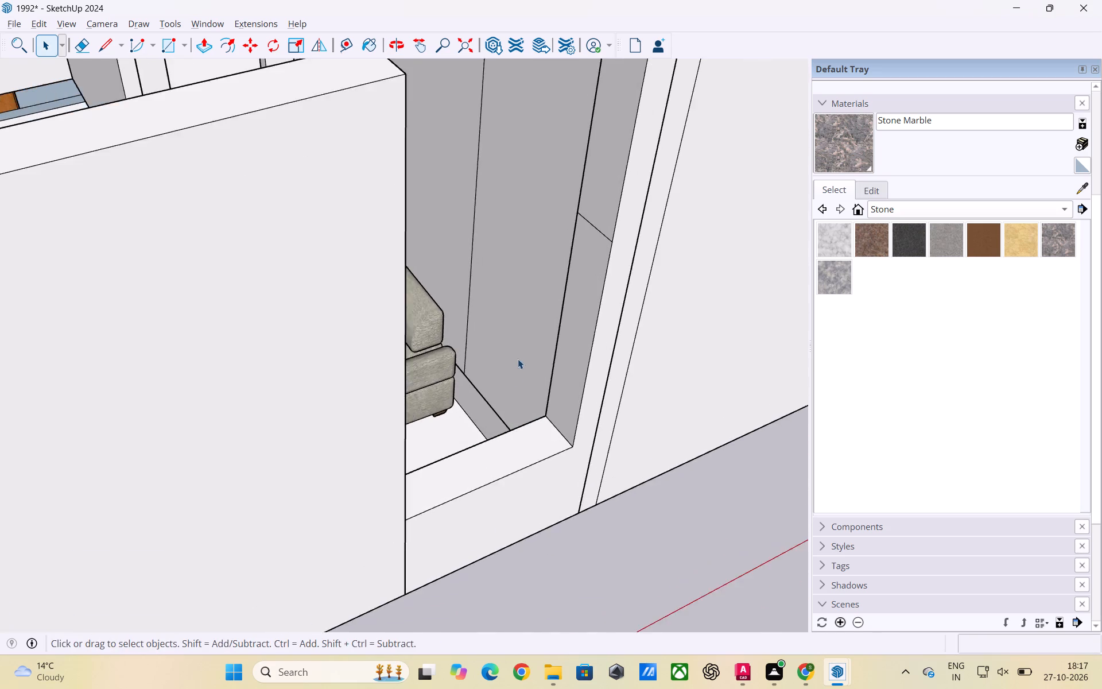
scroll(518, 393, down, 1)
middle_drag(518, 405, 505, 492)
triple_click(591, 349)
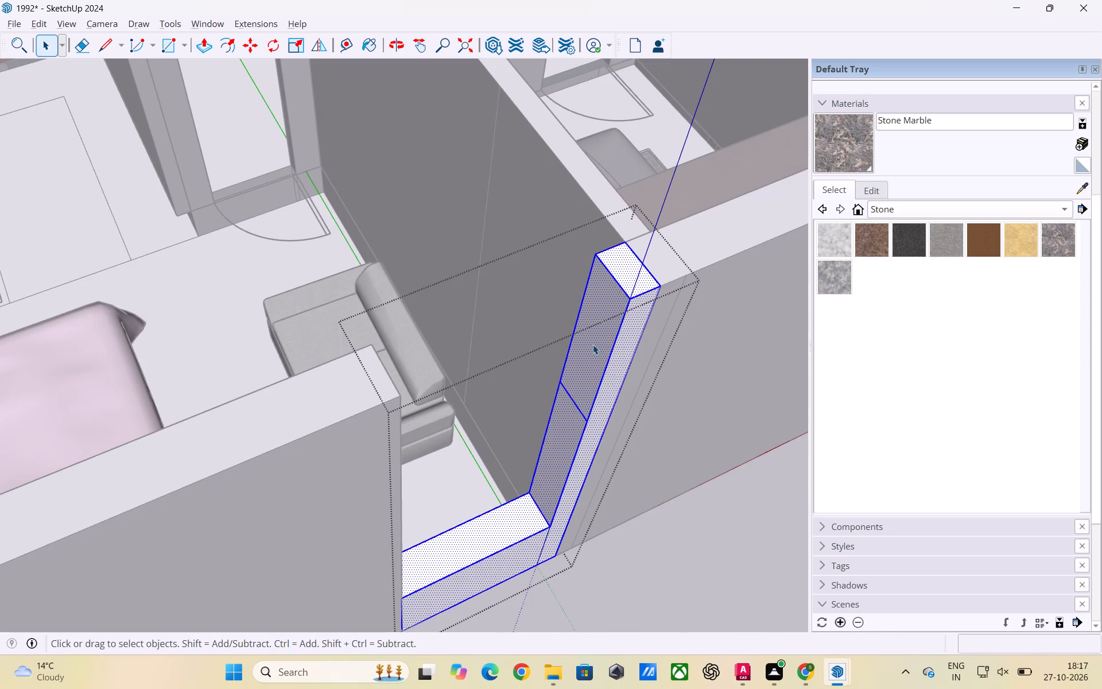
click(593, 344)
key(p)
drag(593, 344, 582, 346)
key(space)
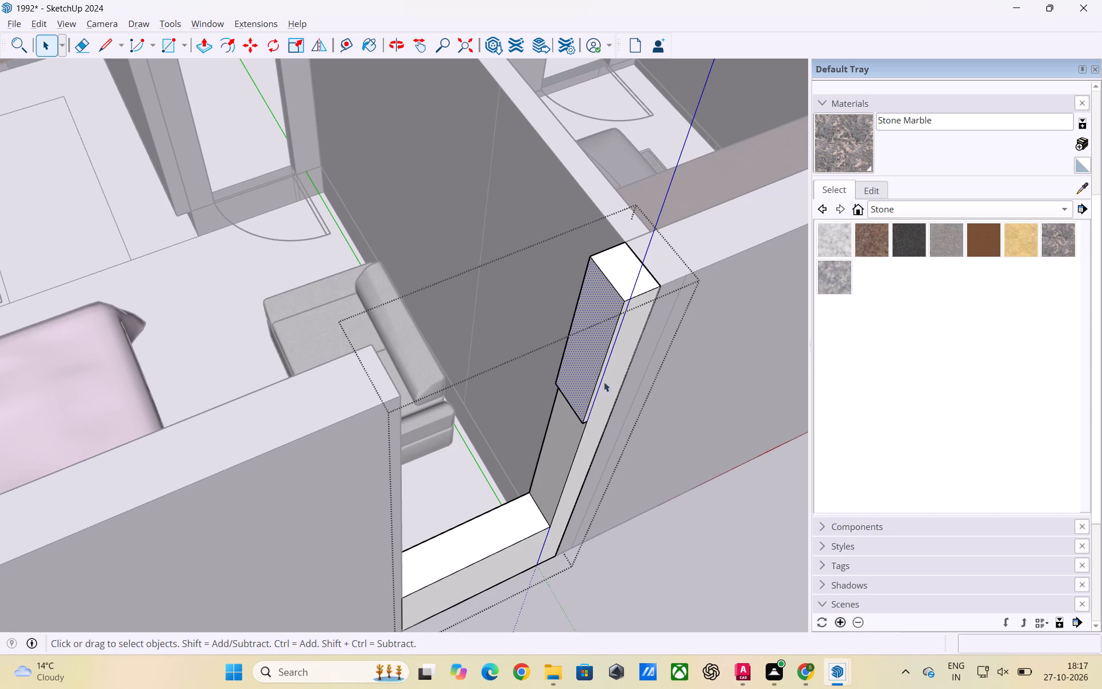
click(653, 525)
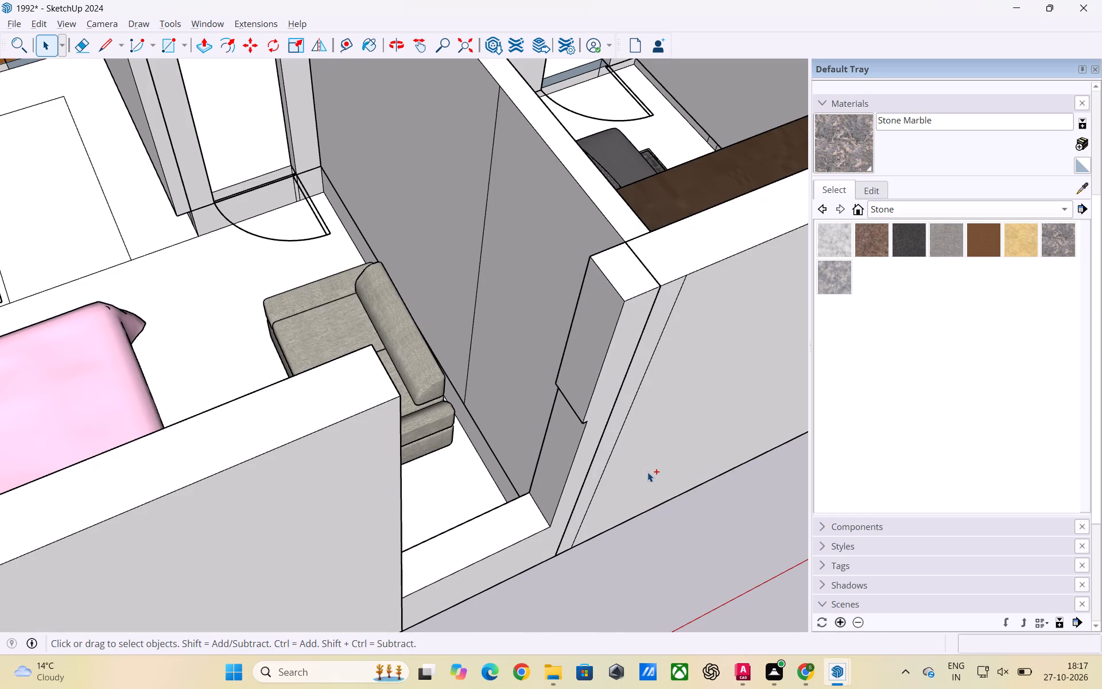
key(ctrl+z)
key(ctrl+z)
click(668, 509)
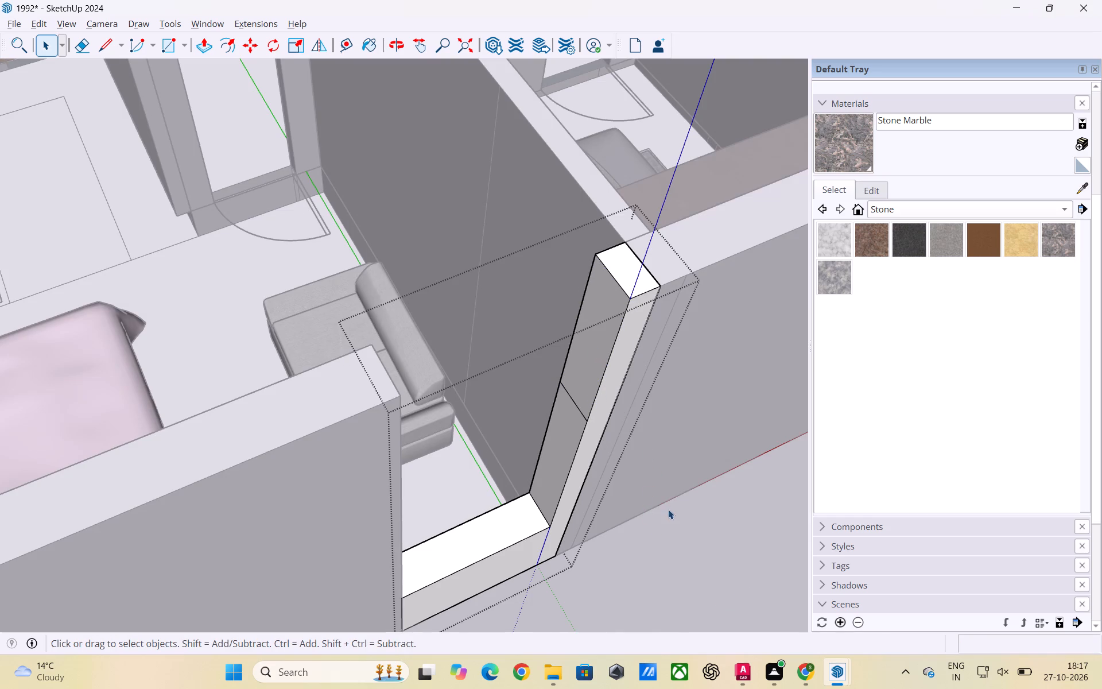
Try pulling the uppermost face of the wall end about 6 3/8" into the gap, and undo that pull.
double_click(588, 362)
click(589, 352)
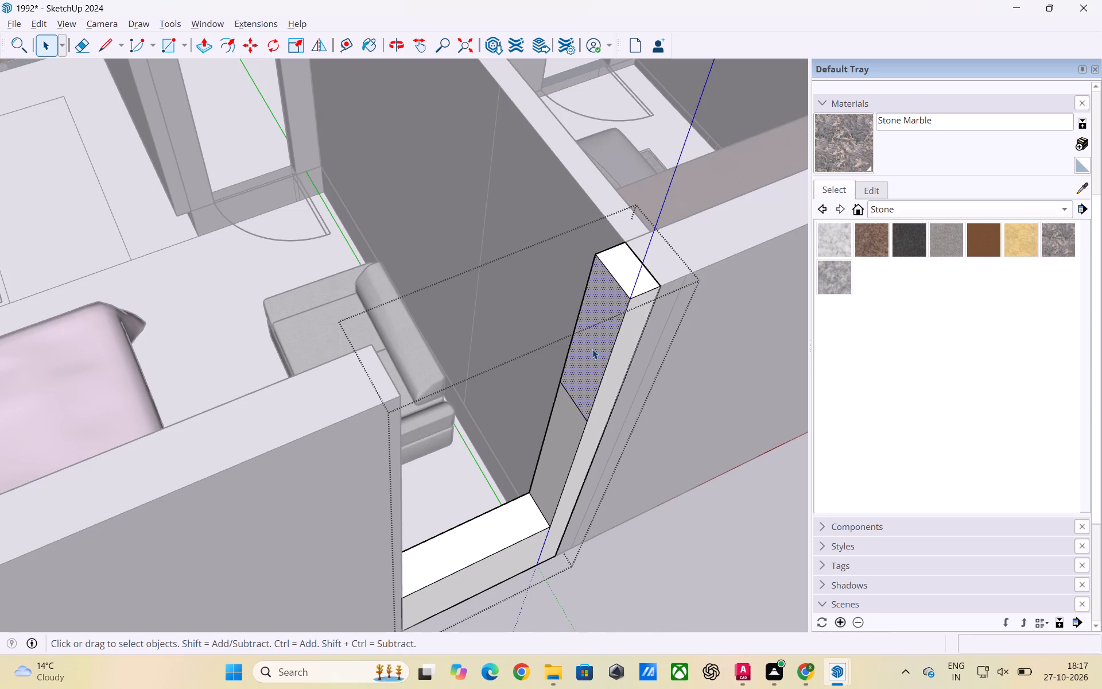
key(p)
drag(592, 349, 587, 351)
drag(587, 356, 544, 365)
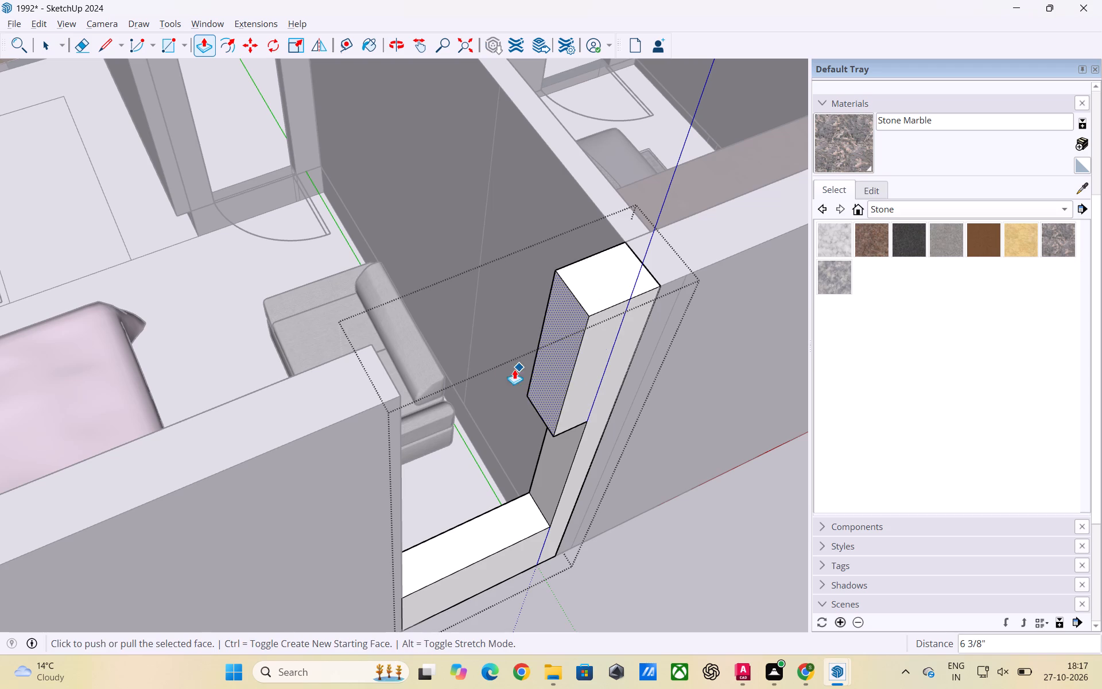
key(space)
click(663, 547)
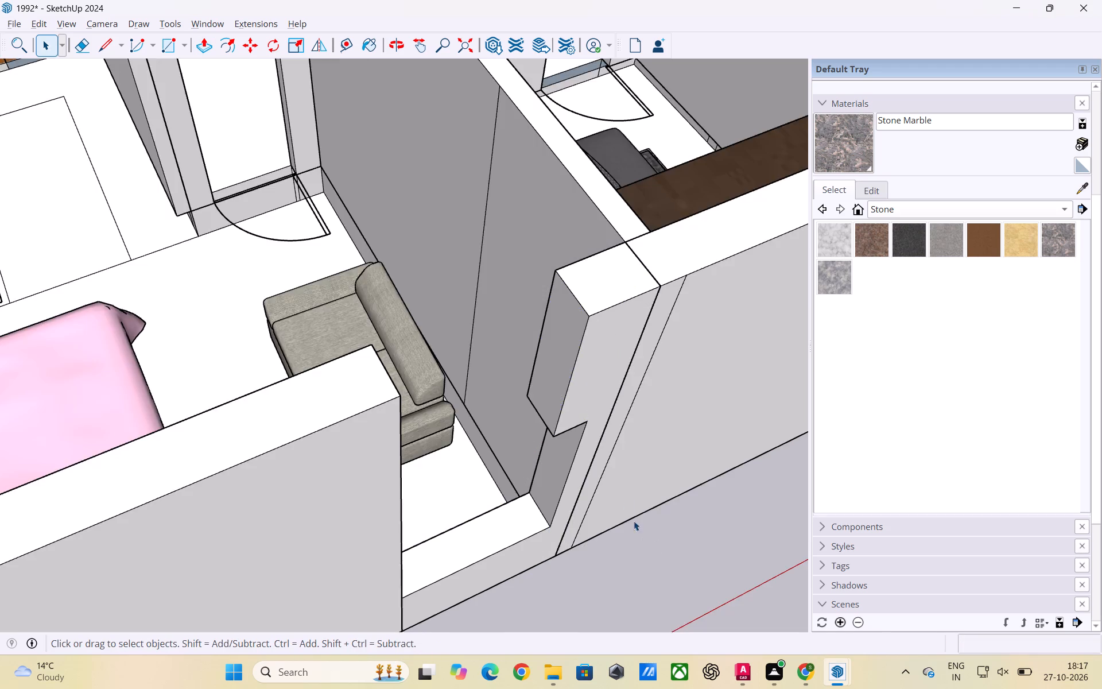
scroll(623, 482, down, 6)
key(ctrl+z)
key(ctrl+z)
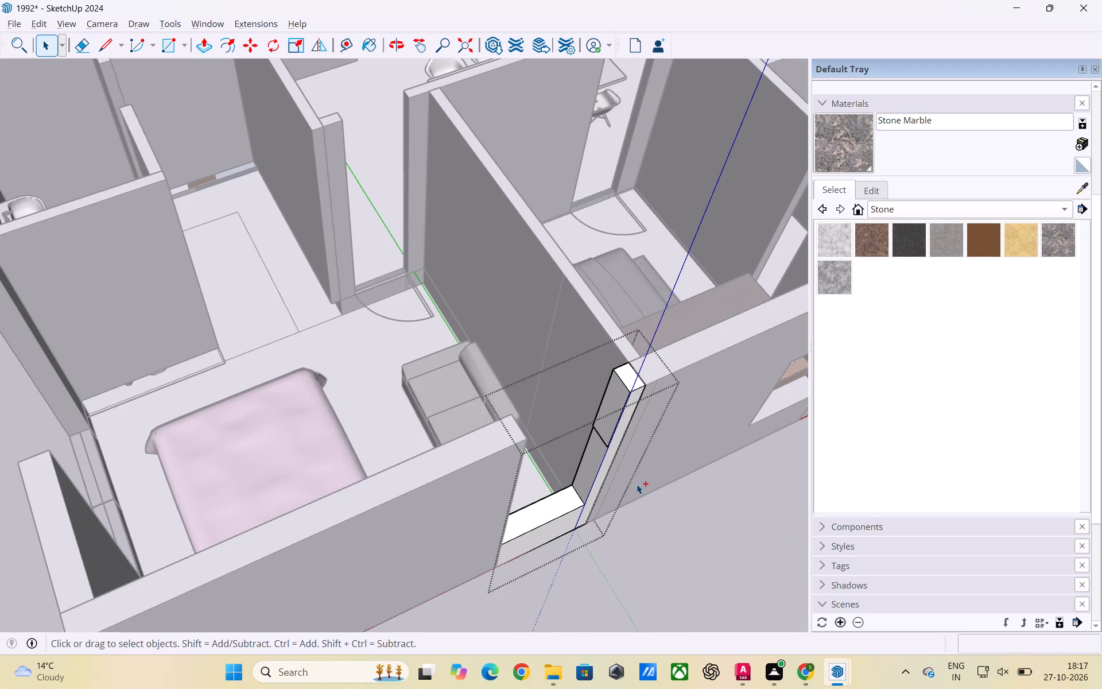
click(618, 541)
Examine the stepped face of the wall end beside the sofa and the surrounding opening from several angles.
scroll(632, 469, up, 3)
middle_drag(651, 481, 528, 449)
scroll(476, 421, up, 2)
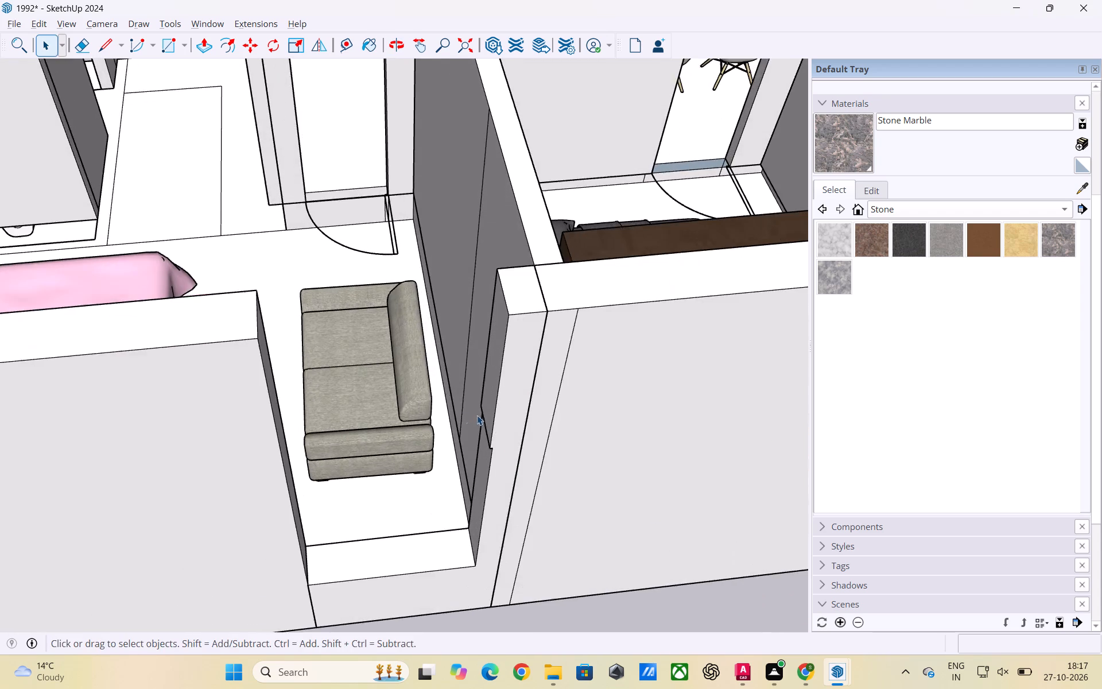
middle_drag(462, 415, 511, 366)
scroll(527, 332, up, 3)
scroll(556, 293, up, 3)
scroll(573, 301, down, 5)
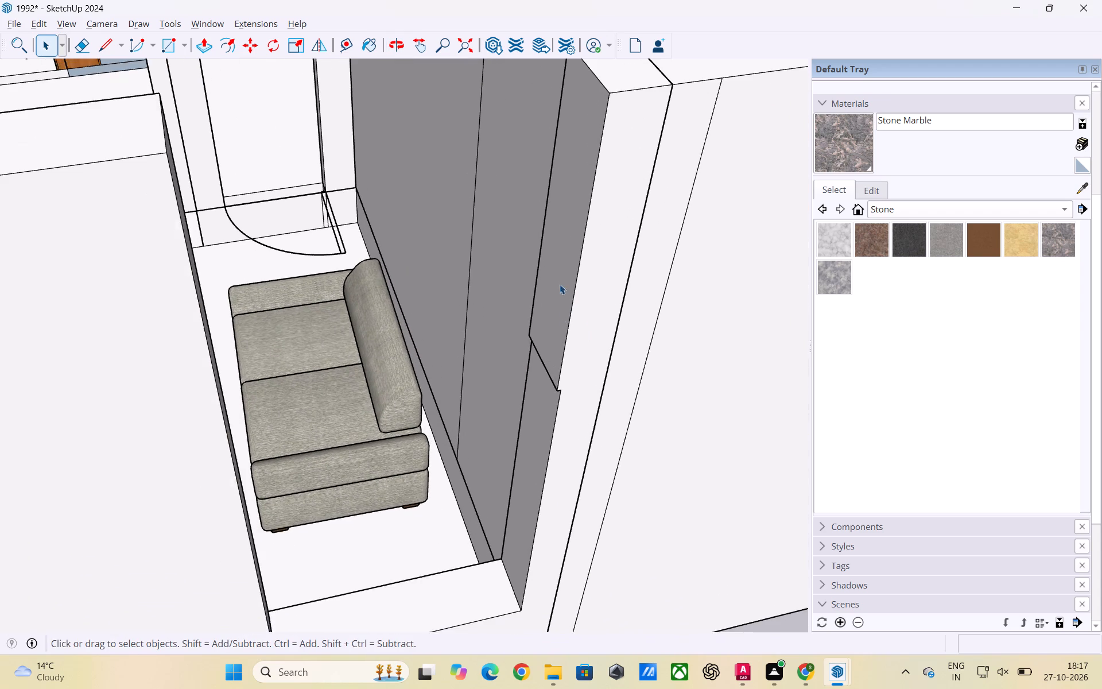
scroll(560, 284, down, 16)
middle_drag(585, 381, 635, 394)
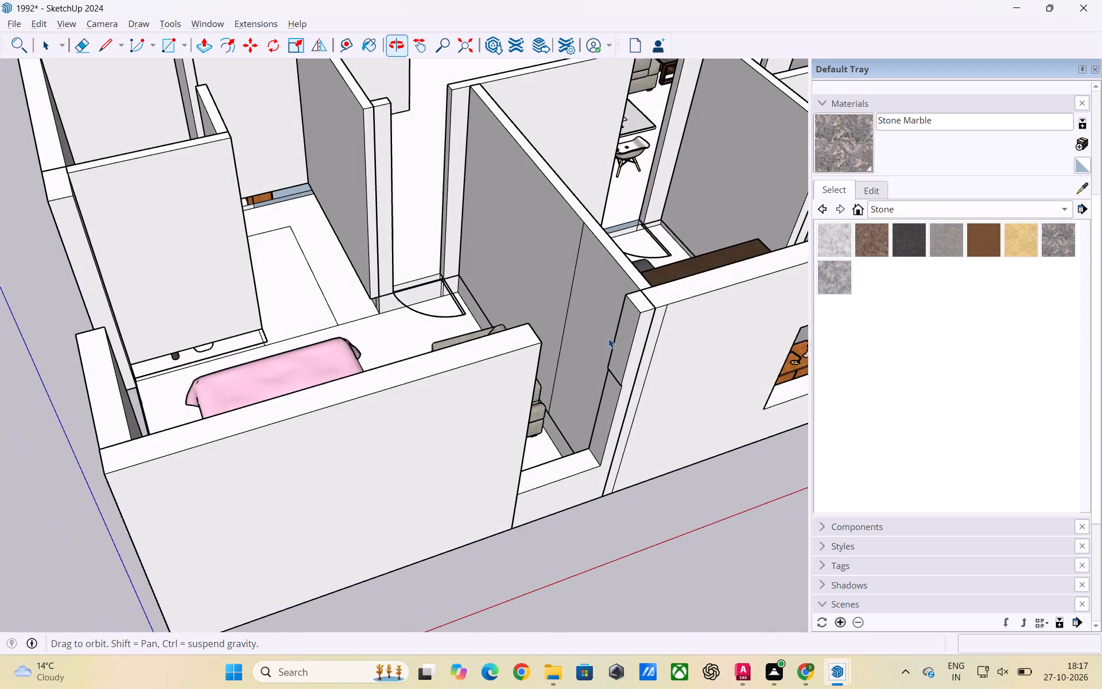
scroll(607, 337, up, 6)
scroll(584, 322, down, 4)
middle_drag(631, 349, 430, 361)
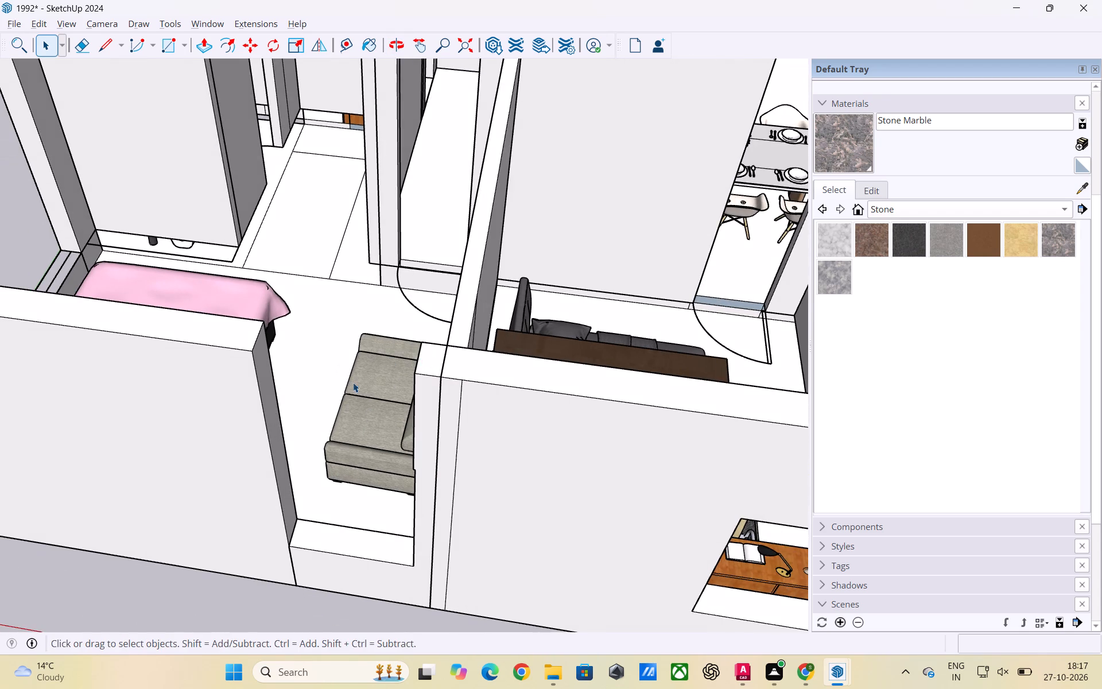
middle_drag(302, 378, 583, 360)
scroll(650, 363, up, 3)
middle_drag(706, 382, 582, 378)
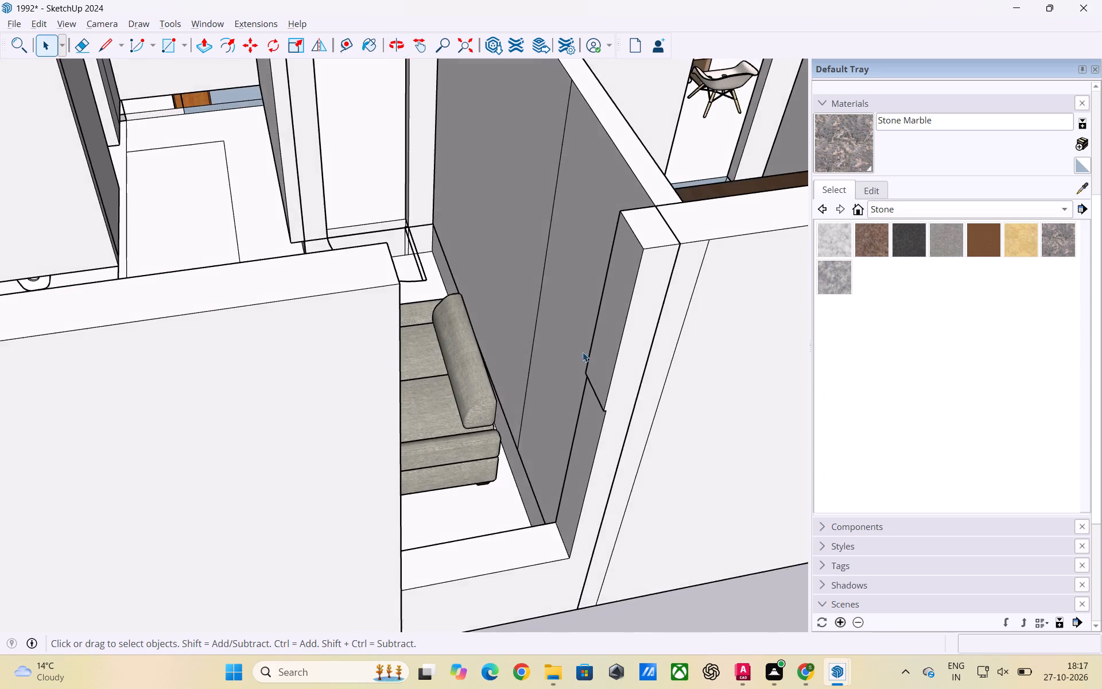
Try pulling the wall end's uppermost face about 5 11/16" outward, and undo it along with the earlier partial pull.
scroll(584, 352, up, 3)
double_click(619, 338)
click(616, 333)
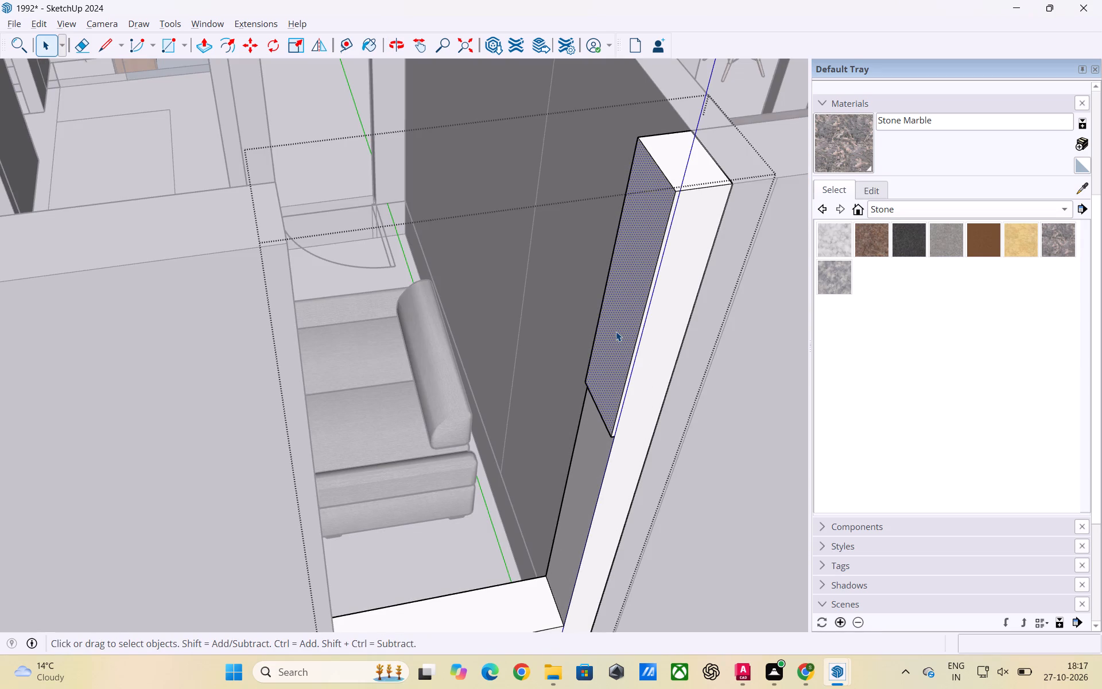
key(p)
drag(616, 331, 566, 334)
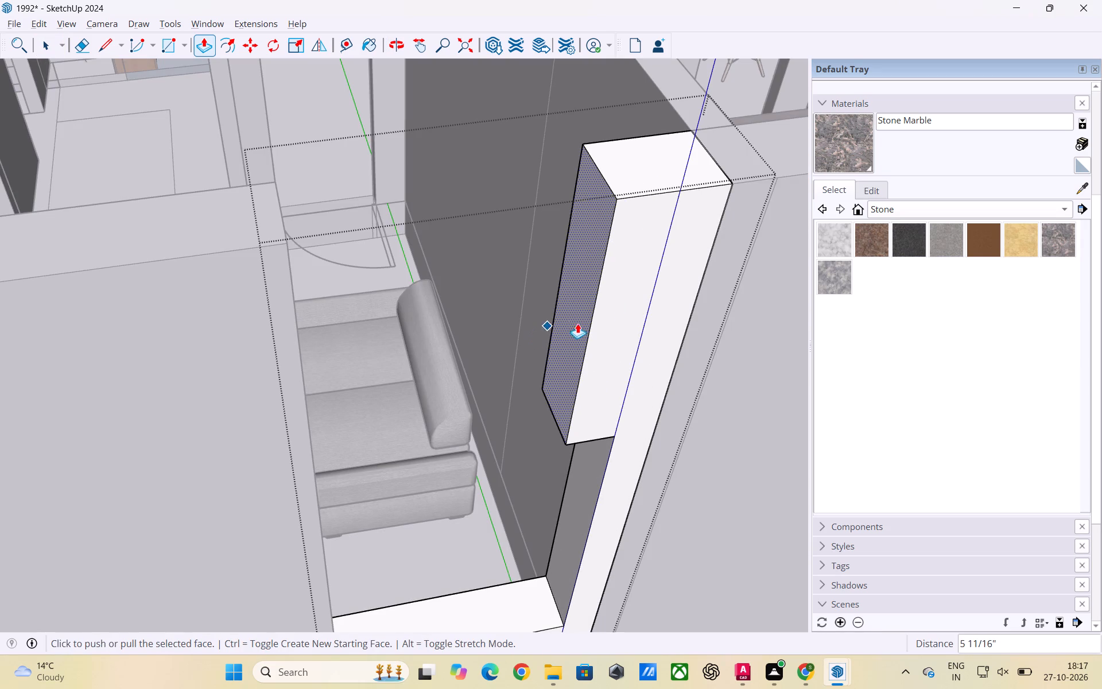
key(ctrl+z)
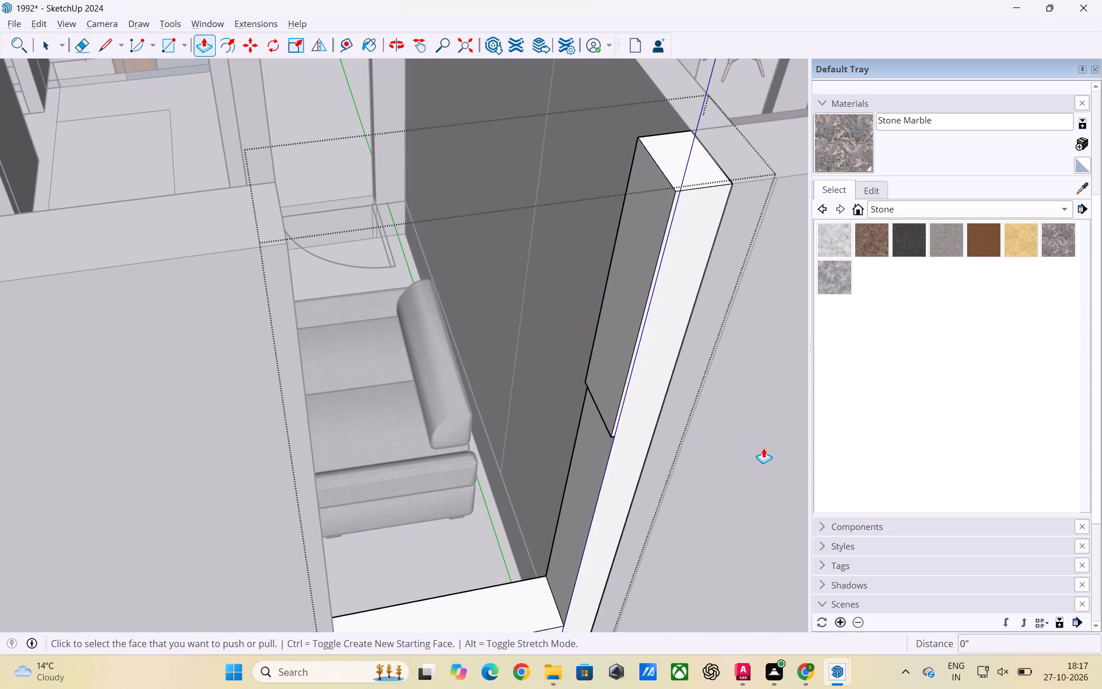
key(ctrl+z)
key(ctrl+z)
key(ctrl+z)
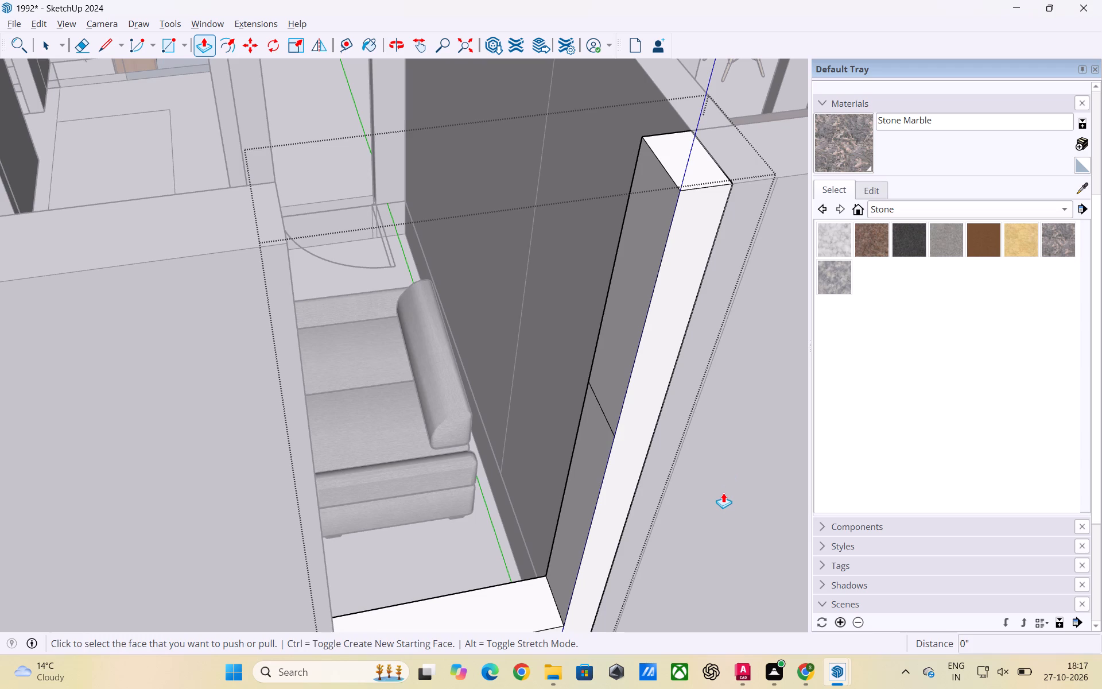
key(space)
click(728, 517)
Push/Pull the uppermost face of the wall end across the gap to the opposite wall, closing the wall above the window opening.
scroll(599, 394, up, 3)
scroll(610, 384, down, 6)
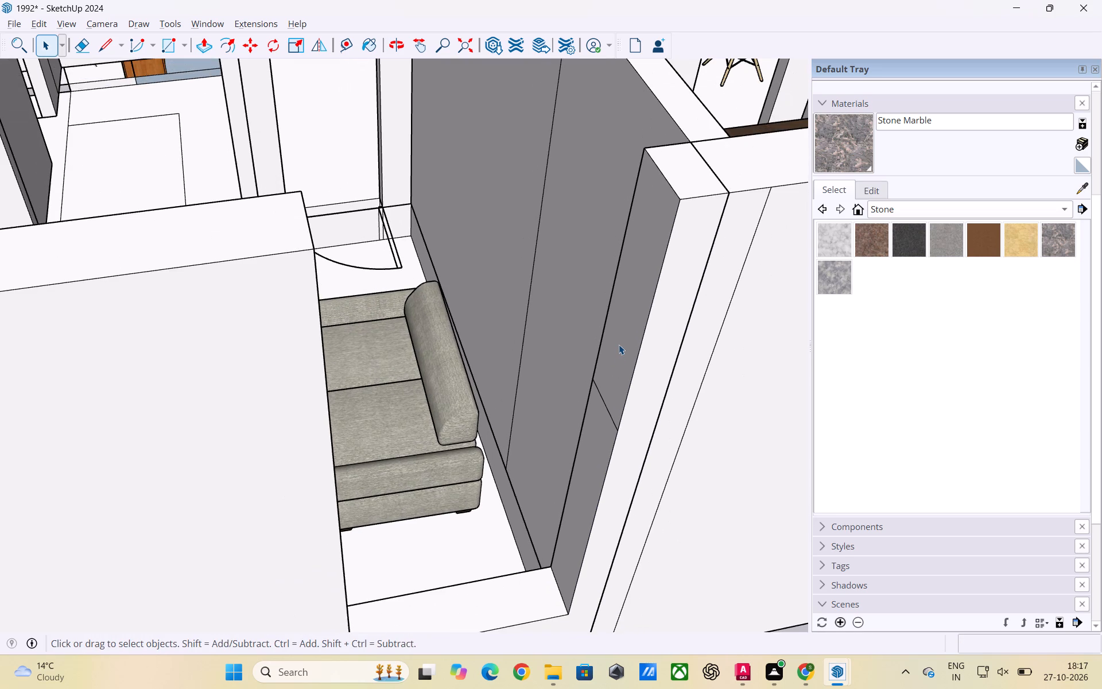
double_click(622, 344)
click(624, 338)
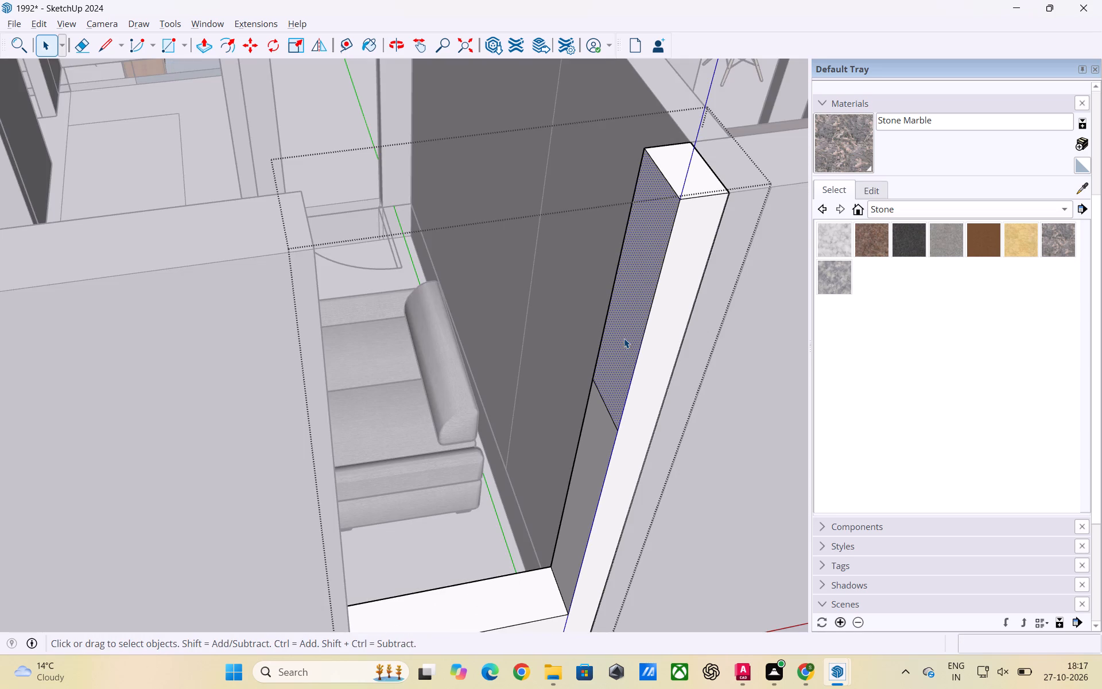
key(p)
click(624, 338)
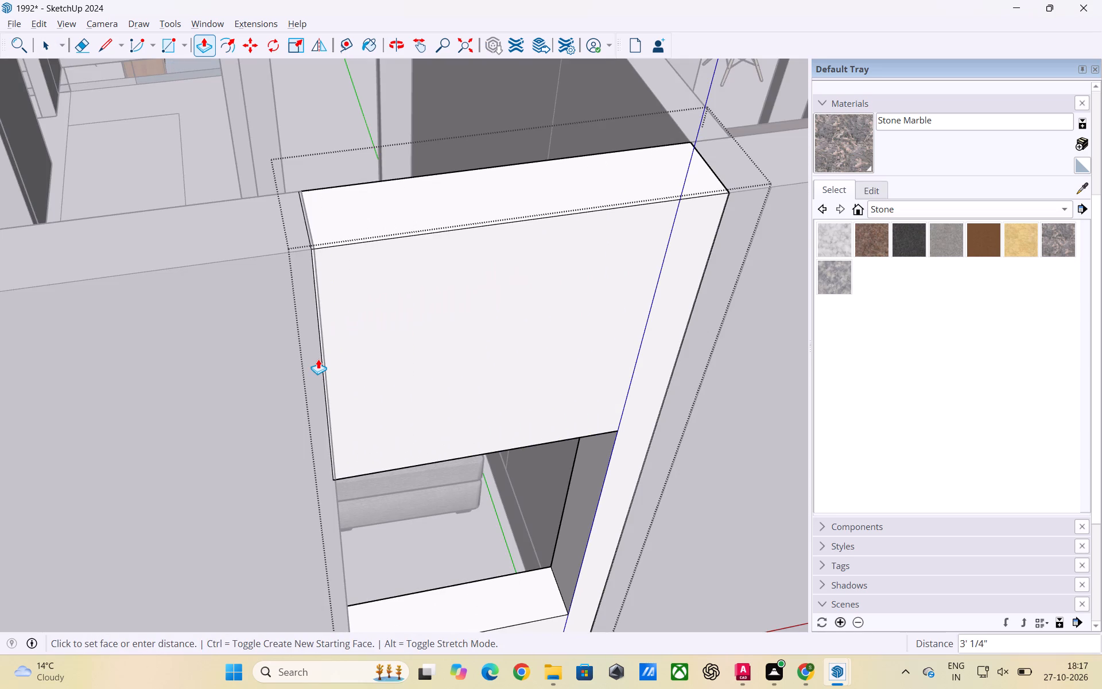
click(322, 360)
key(space)
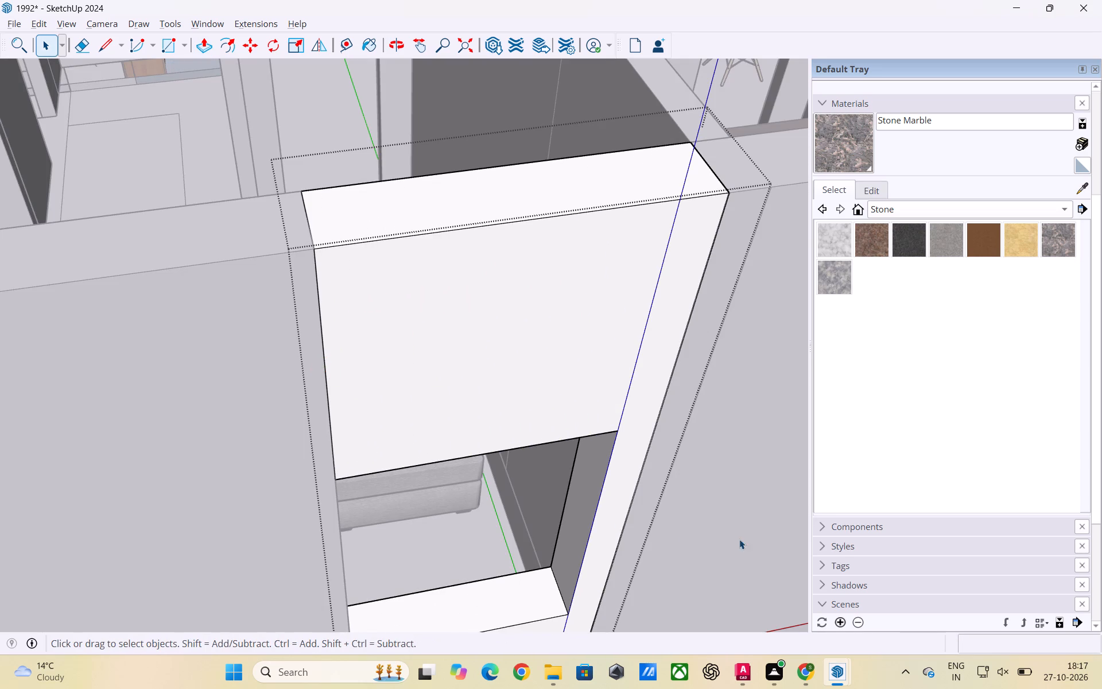
click(739, 539)
Examine the new window opening, the base of the outer walls and the exposed floor edge from outside.
scroll(609, 381, down, 13)
middle_drag(591, 589, 552, 492)
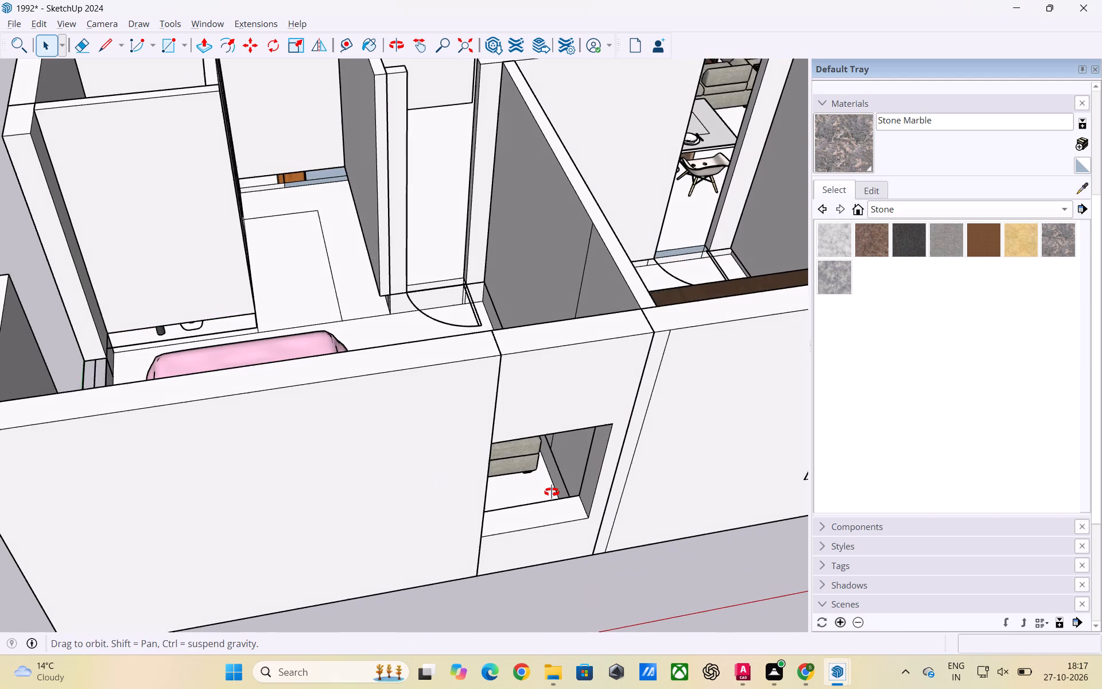
middle_drag(552, 492, 548, 455)
scroll(588, 485, up, 3)
middle_drag(544, 508, 624, 504)
scroll(548, 537, up, 3)
middle_drag(526, 524, 562, 420)
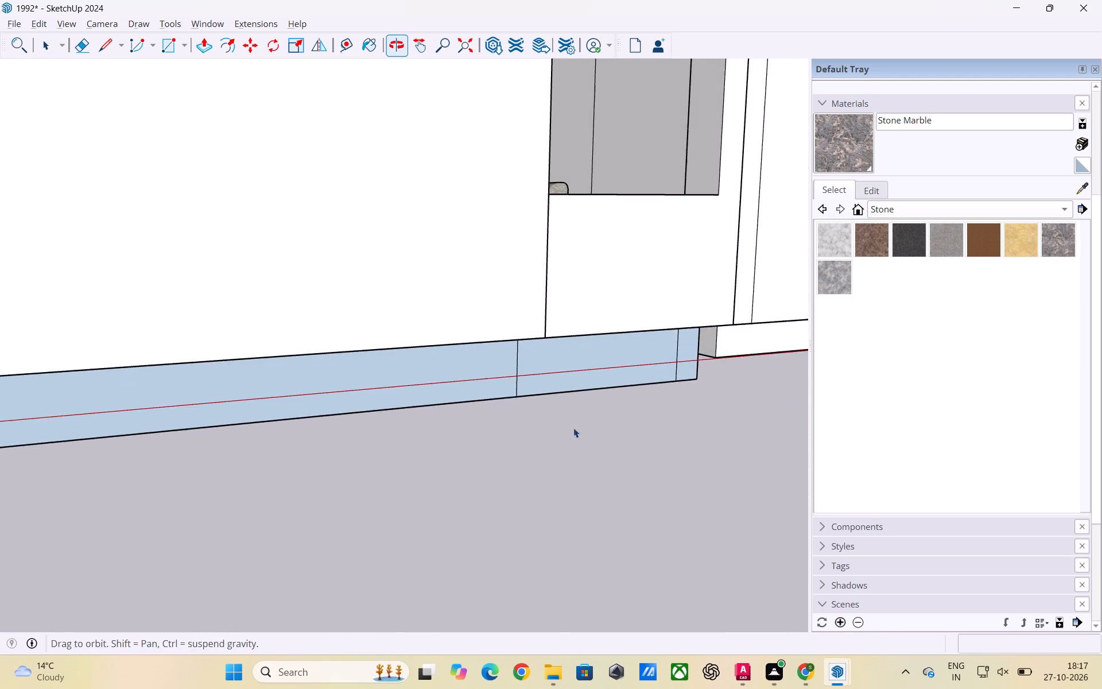
scroll(584, 456, up, 2)
middle_drag(418, 456, 542, 439)
scroll(557, 429, down, 12)
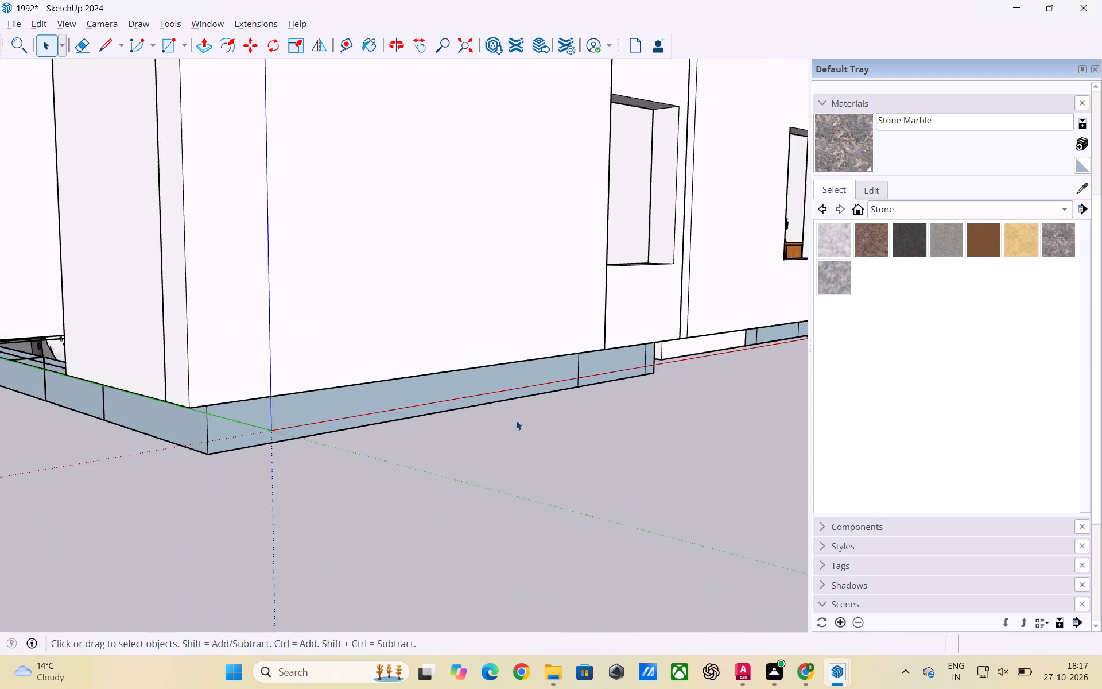
scroll(516, 420, down, 3)
middle_drag(442, 453, 557, 395)
scroll(495, 433, up, 1)
middle_drag(495, 433, 513, 477)
scroll(480, 449, down, 6)
middle_drag(481, 452, 522, 384)
scroll(504, 429, up, 4)
scroll(509, 426, down, 1)
middle_drag(517, 432, 551, 460)
scroll(522, 436, down, 9)
scroll(554, 469, down, 2)
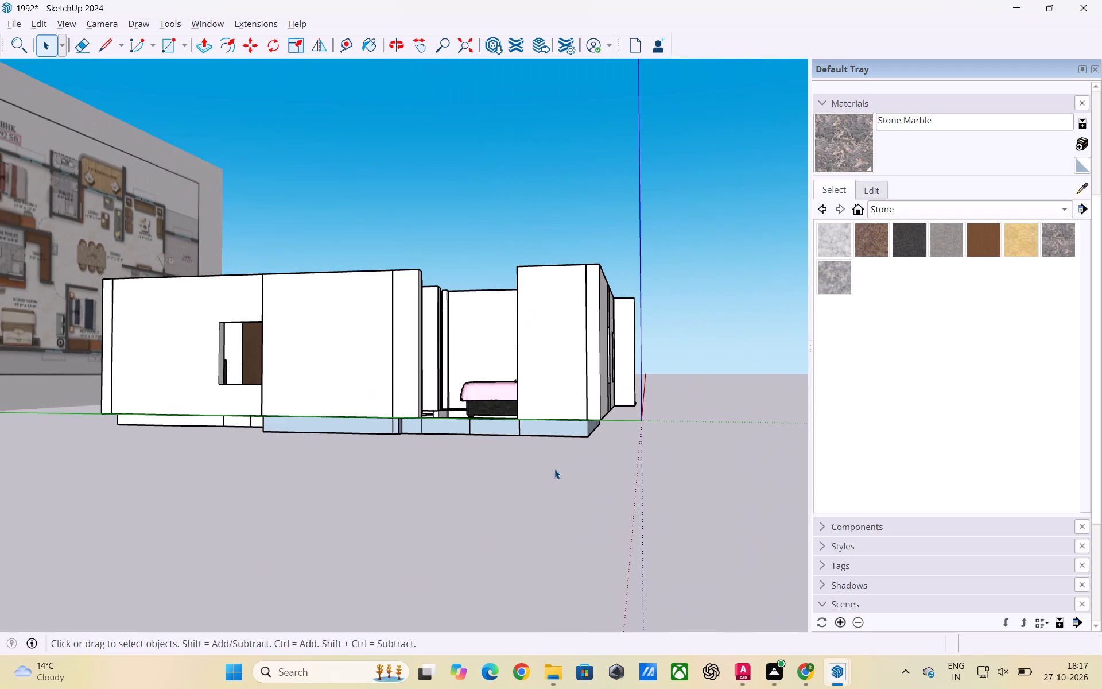
scroll(556, 471, up, 5)
scroll(517, 491, down, 1)
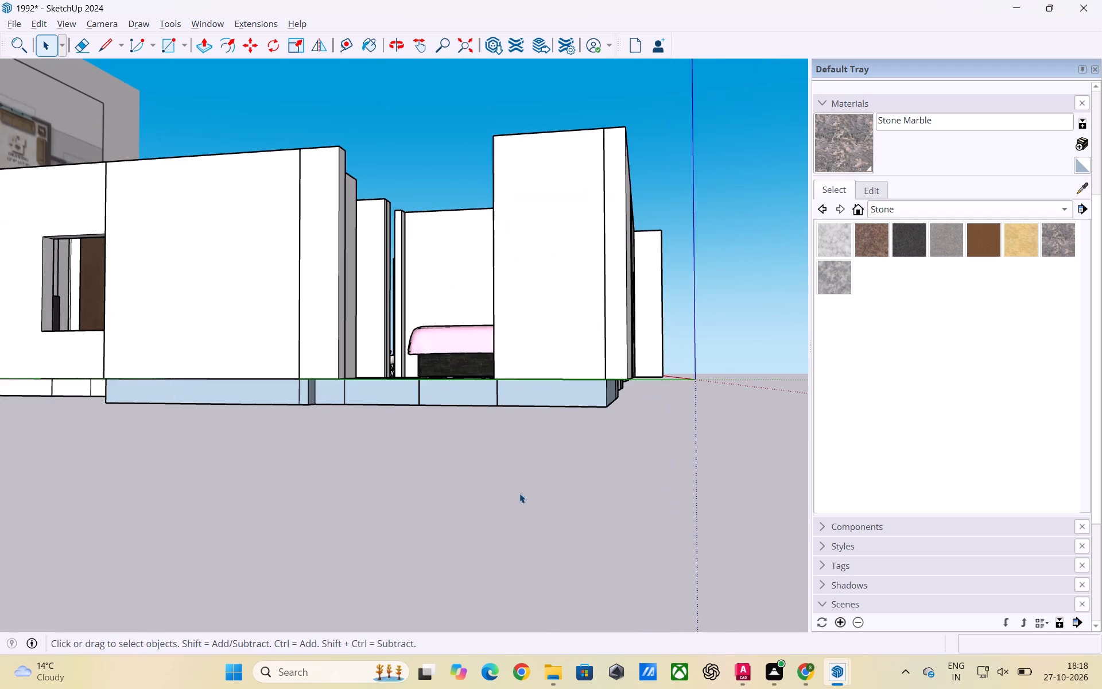
Examine the outer wall with the window opening and the exposed floor edge below it from outside.
scroll(519, 493, down, 2)
middle_drag(523, 496, 619, 485)
scroll(605, 479, down, 7)
middle_drag(621, 491, 613, 493)
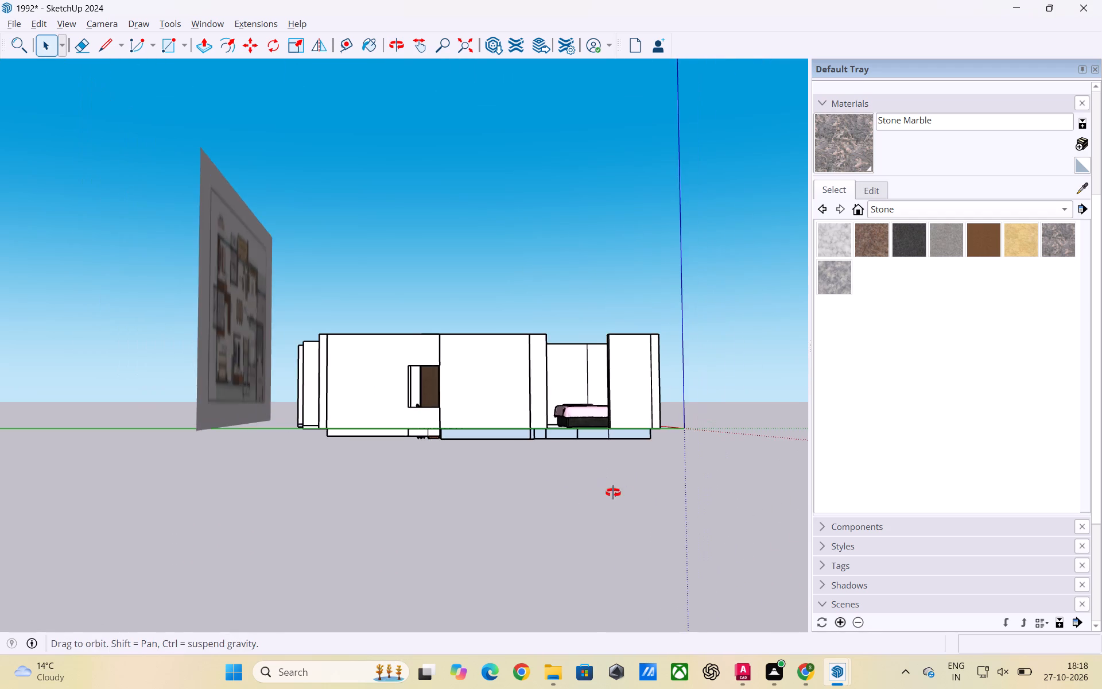
middle_drag(613, 493, 528, 491)
scroll(519, 475, up, 6)
middle_drag(575, 491, 620, 485)
scroll(577, 478, down, 4)
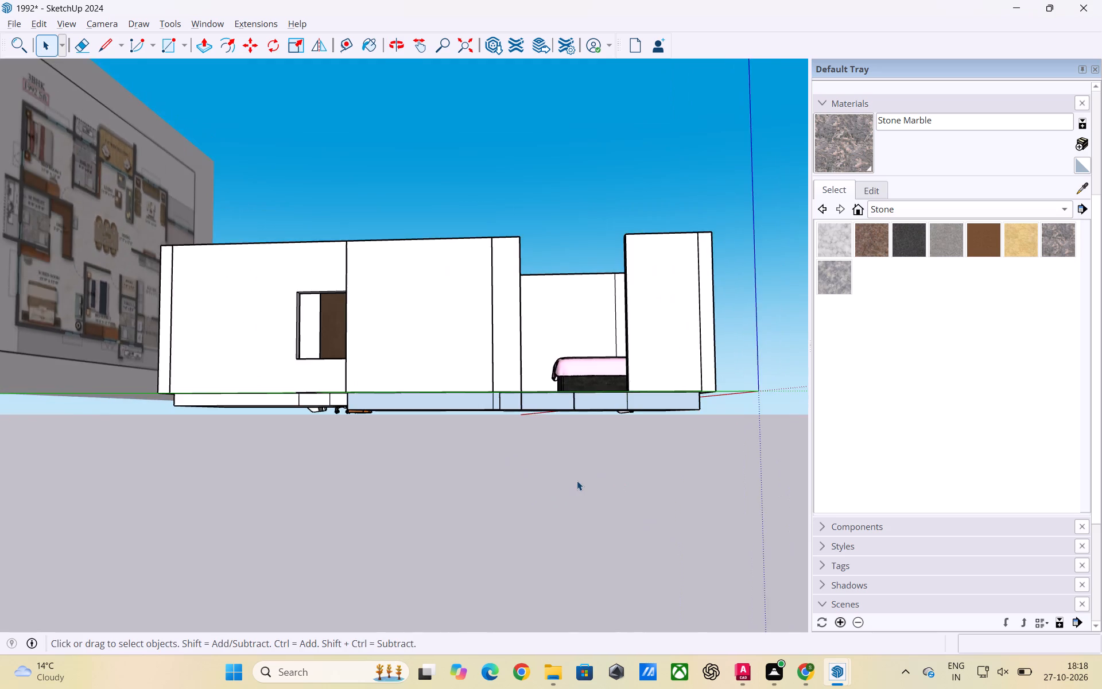
scroll(577, 481, down, 4)
scroll(566, 508, up, 2)
middle_drag(556, 509, 545, 465)
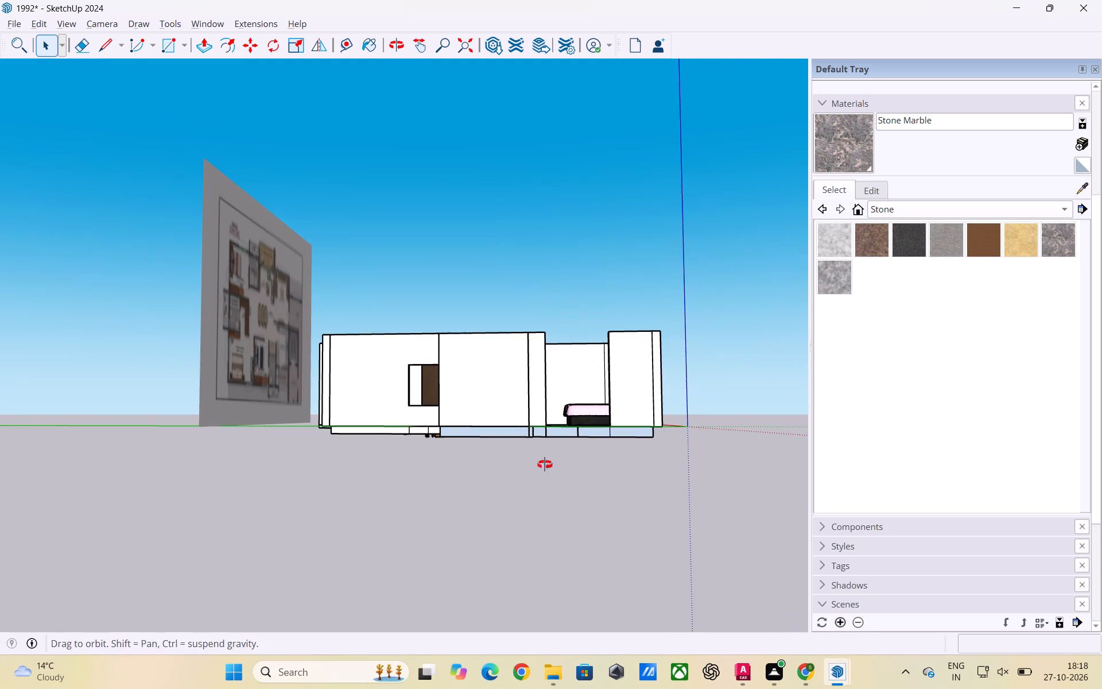
middle_drag(545, 465, 539, 456)
scroll(524, 447, up, 3)
middle_drag(523, 458, 531, 523)
scroll(515, 446, up, 8)
scroll(515, 437, down, 3)
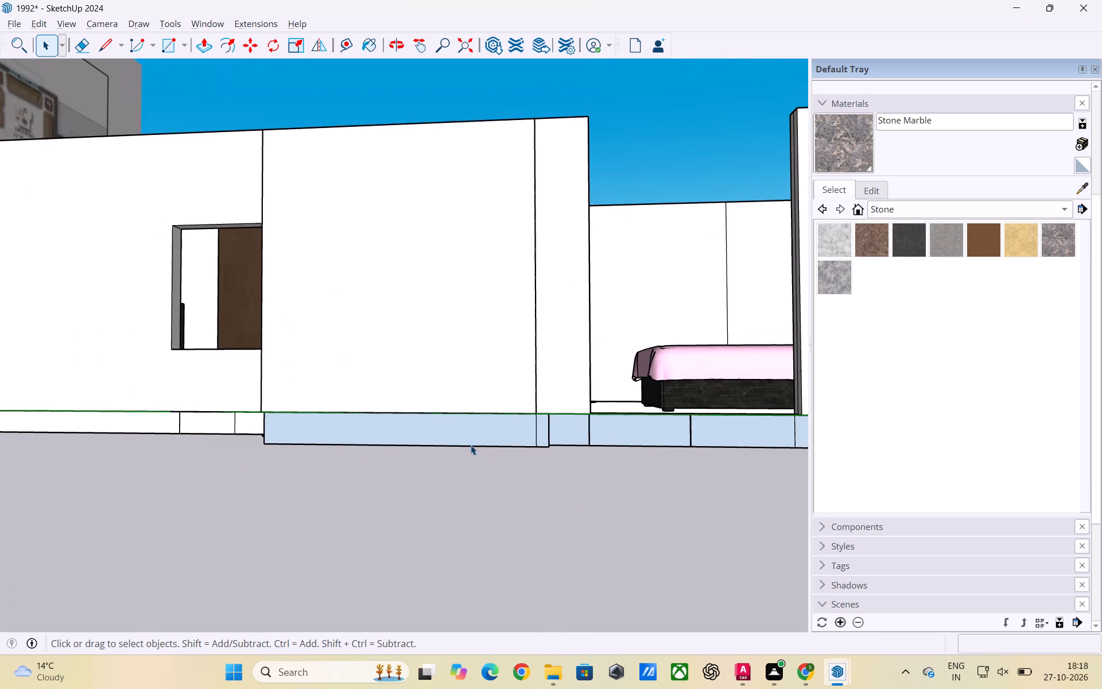
Examine the undersides of the room floors from below, especially around the study desk and chair and the dining area.
middle_drag(471, 445, 476, 365)
scroll(473, 376, up, 3)
middle_drag(474, 376, 494, 338)
scroll(492, 324, down, 2)
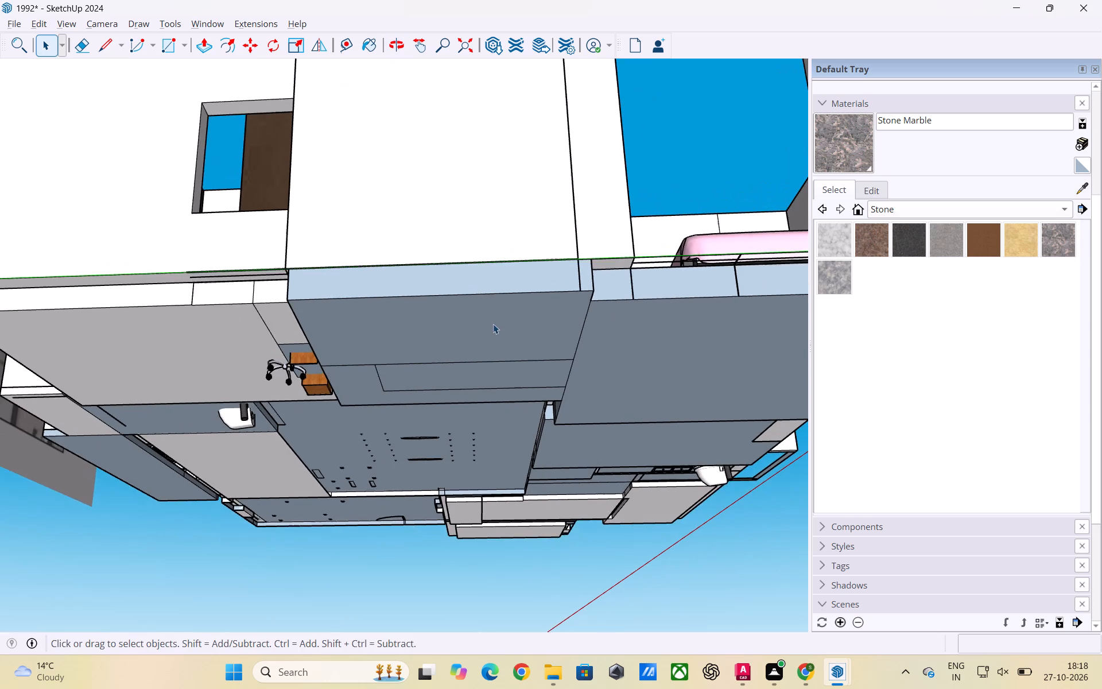
scroll(493, 324, down, 2)
middle_drag(339, 392, 386, 336)
scroll(379, 373, up, 1)
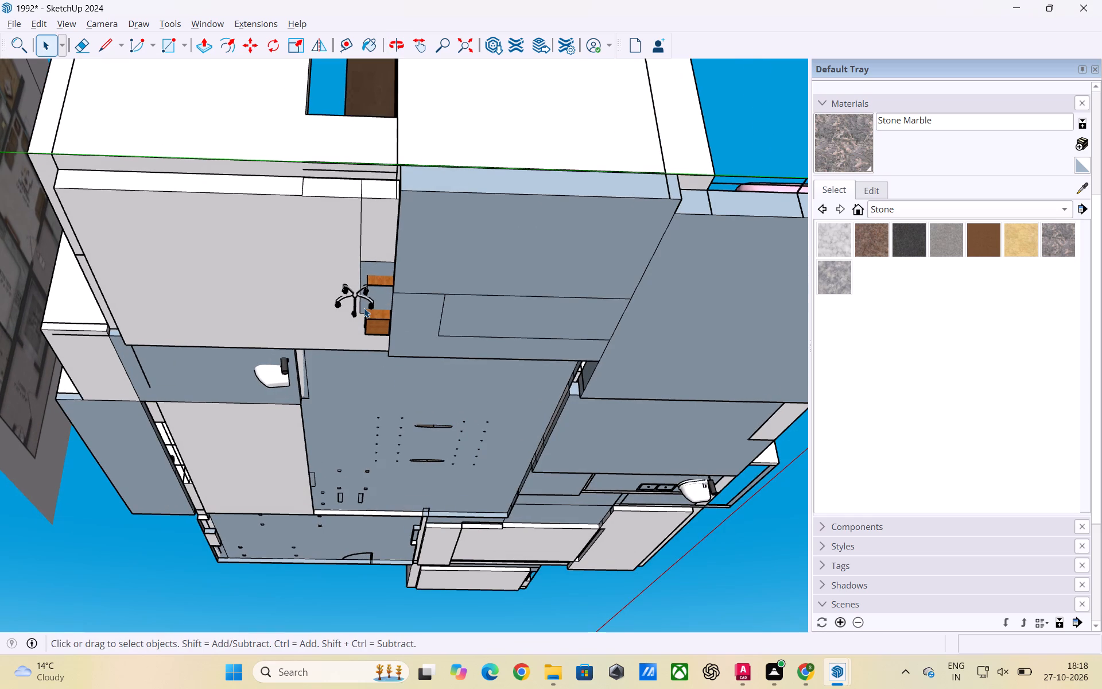
scroll(364, 308, up, 2)
scroll(363, 308, down, 3)
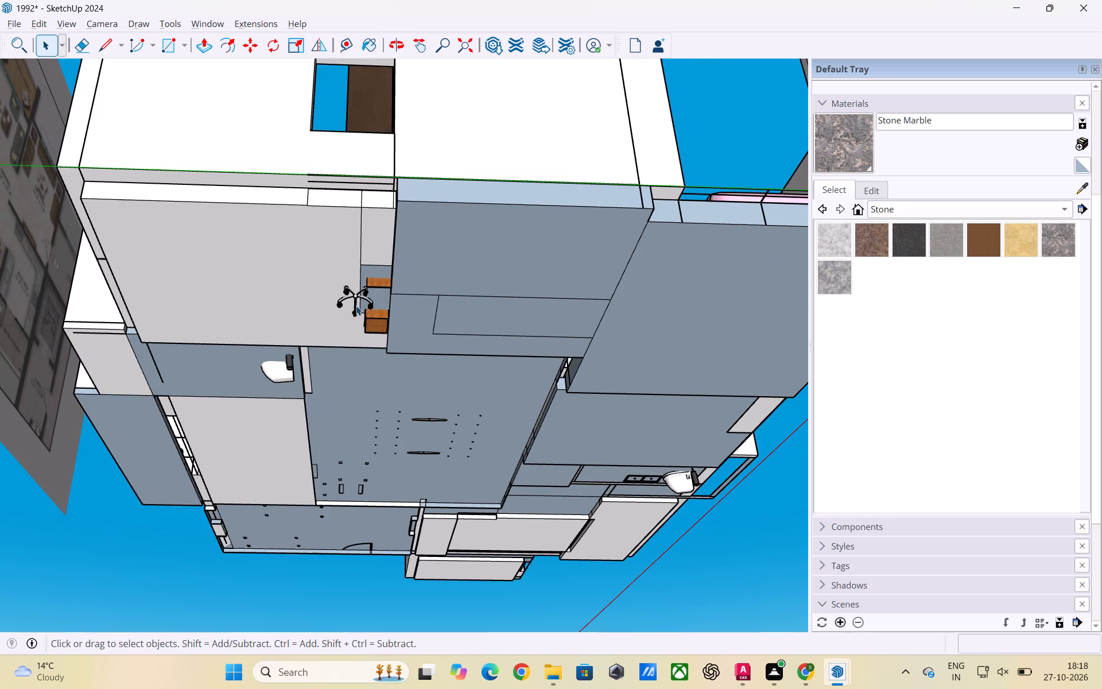
scroll(356, 320, up, 1)
scroll(272, 431, up, 2)
middle_drag(265, 396, 277, 346)
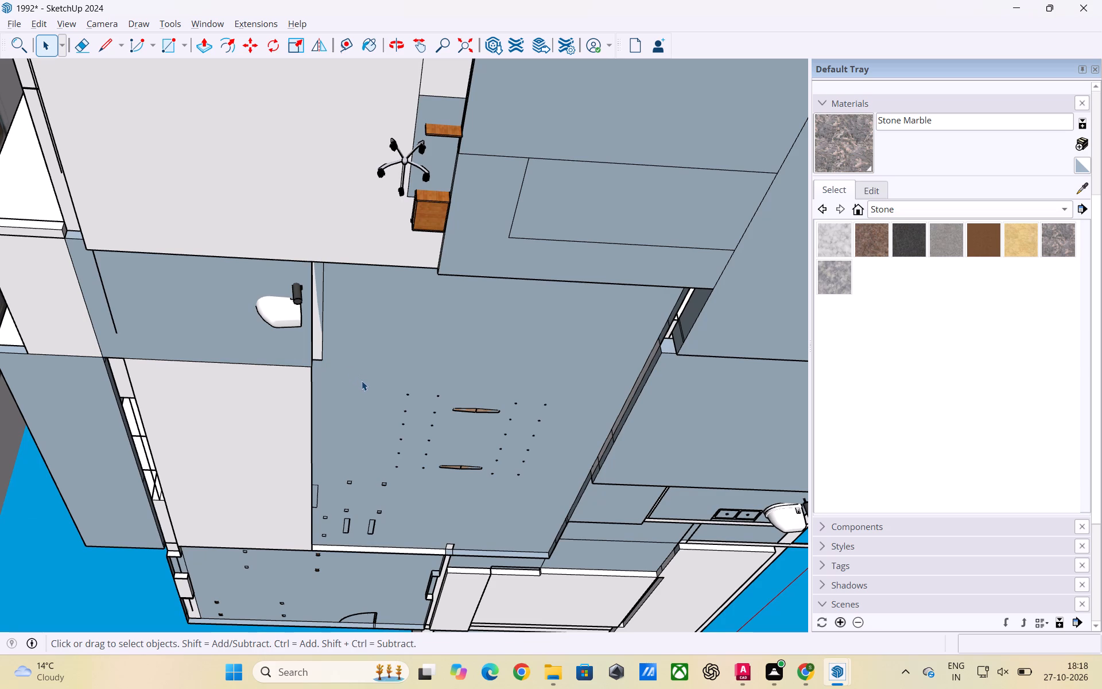
scroll(437, 387, up, 3)
scroll(378, 400, down, 3)
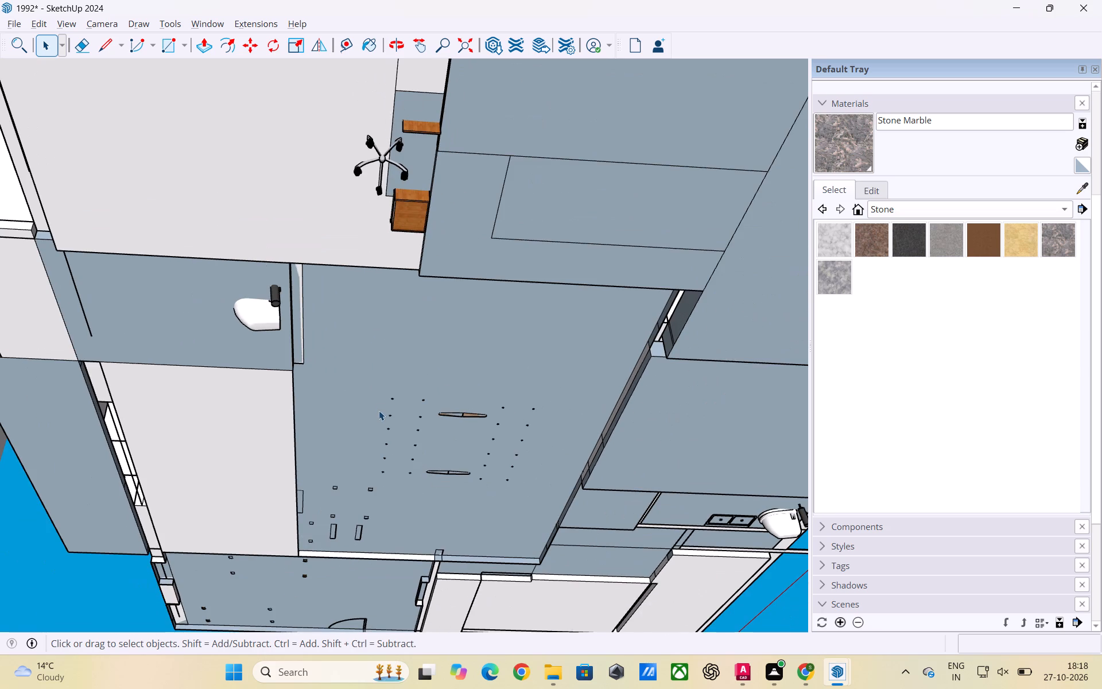
scroll(379, 411, down, 6)
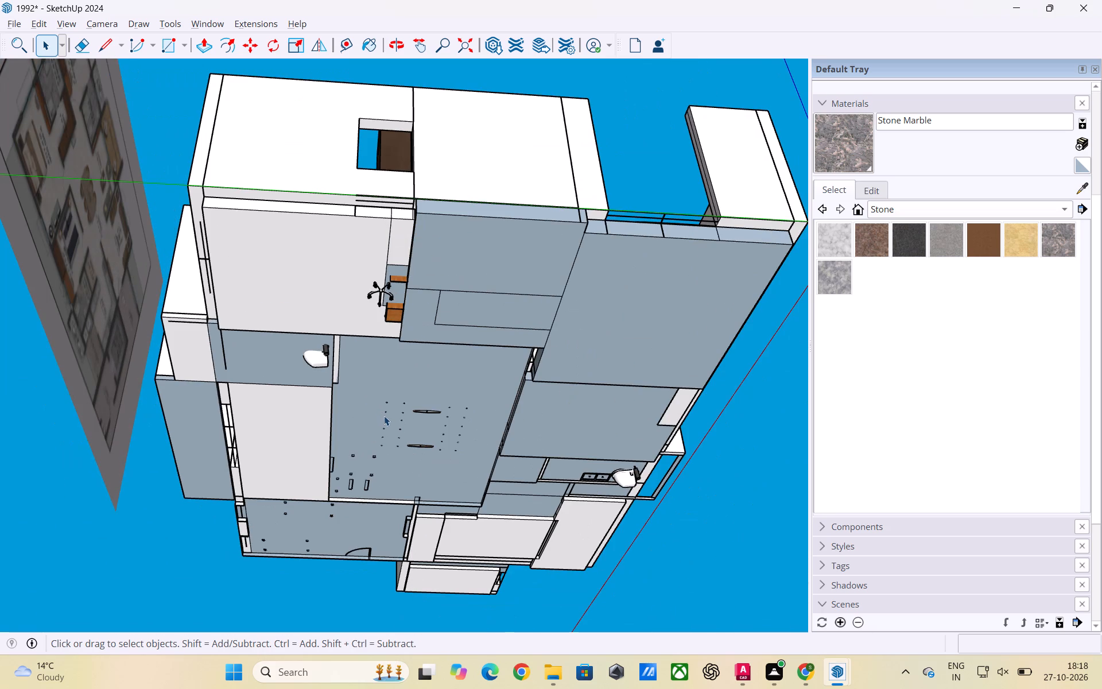
scroll(448, 417, down, 5)
scroll(402, 317, up, 8)
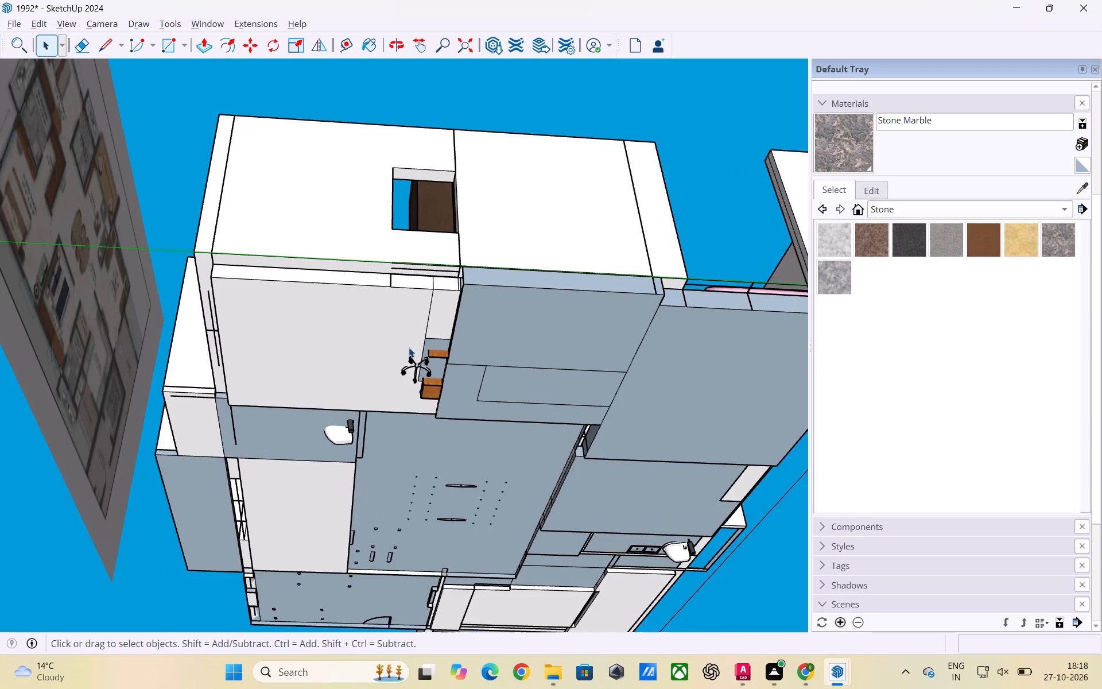
scroll(430, 345, up, 4)
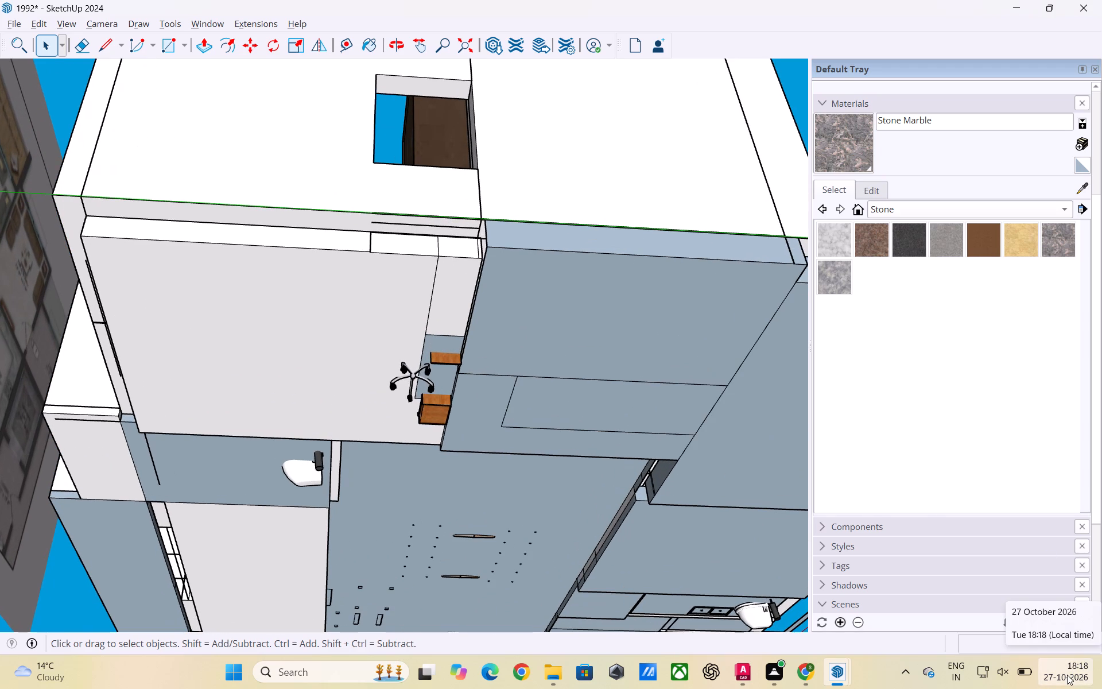
scroll(393, 312, down, 4)
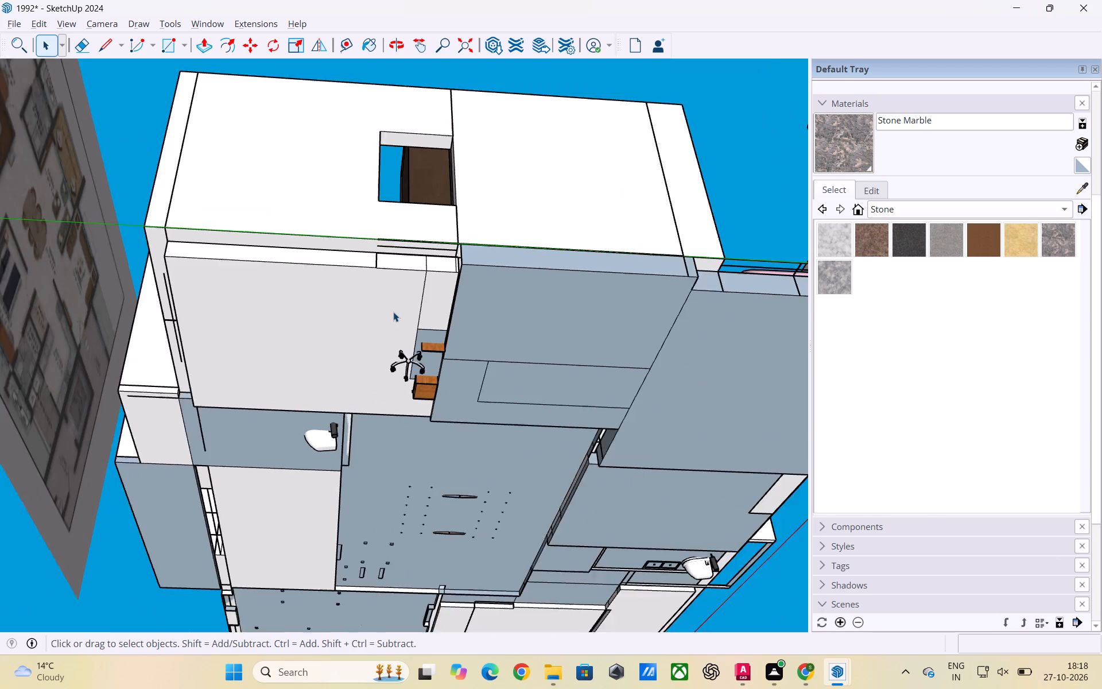
scroll(393, 312, down, 2)
middle_drag(397, 352, 400, 403)
scroll(400, 396, up, 5)
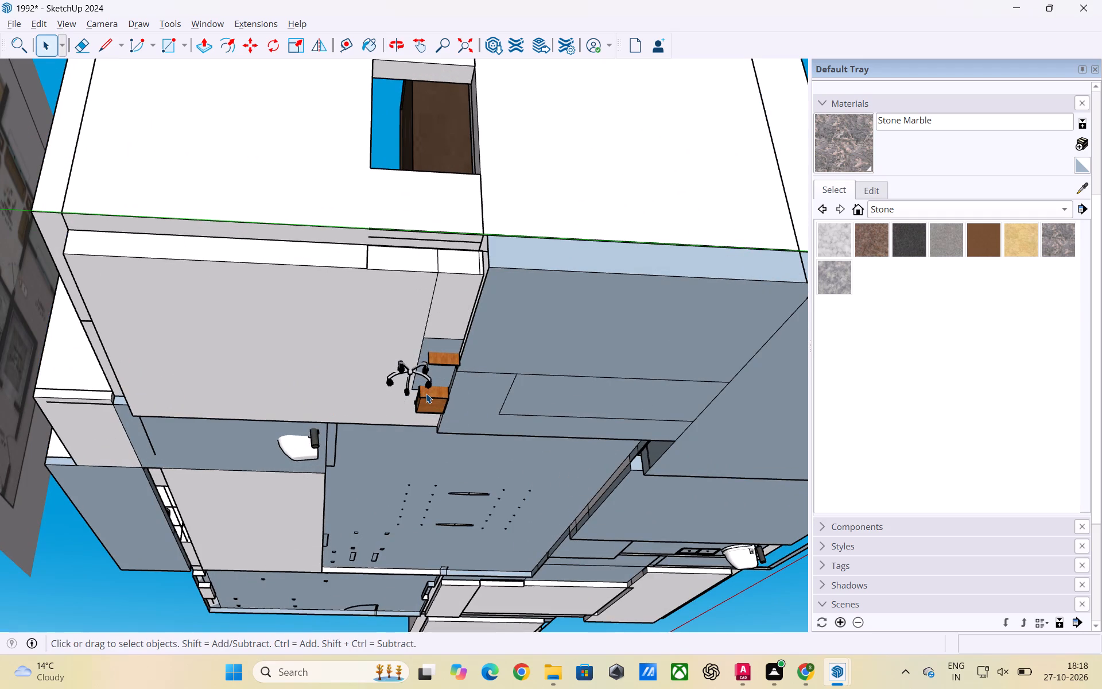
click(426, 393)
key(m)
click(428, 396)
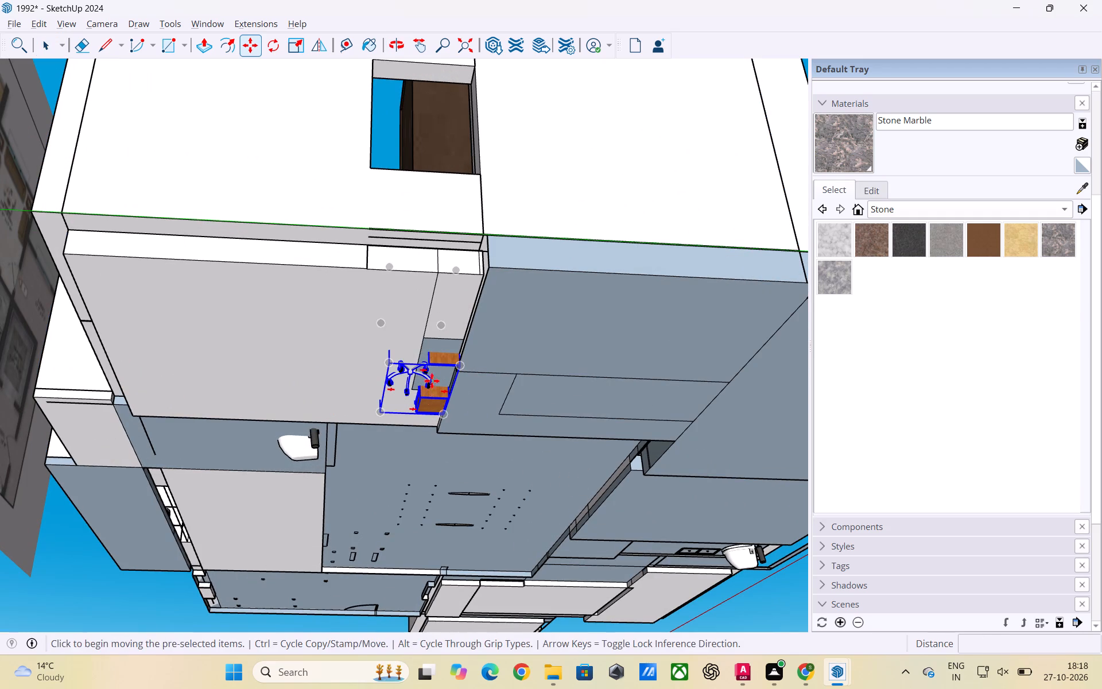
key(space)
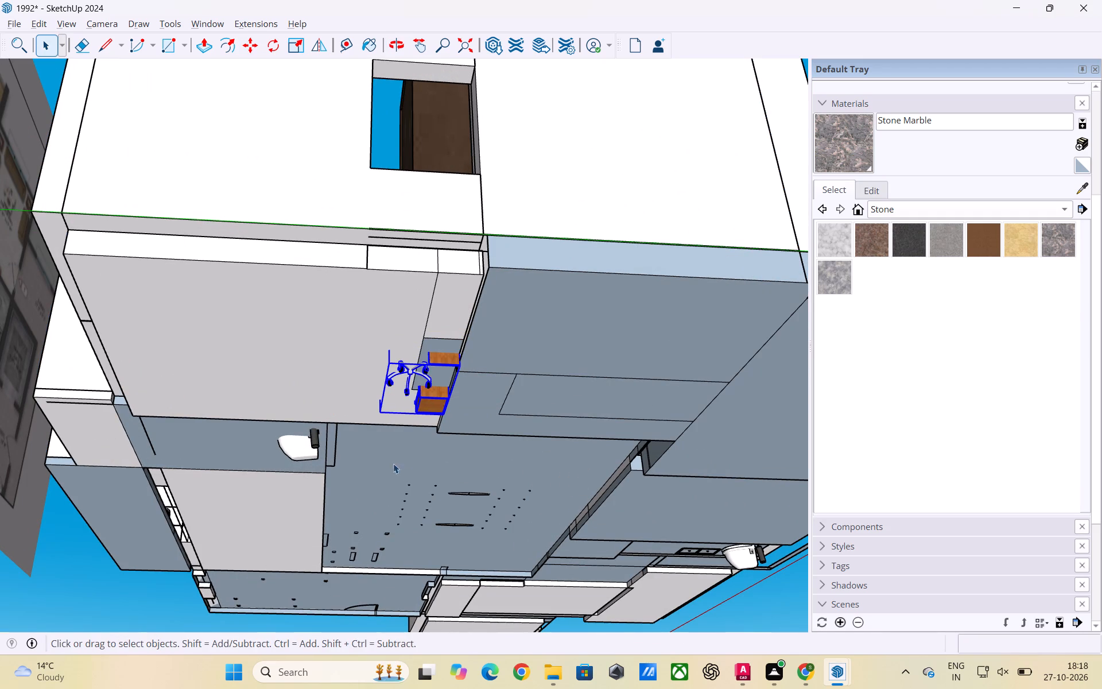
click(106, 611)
Examine the apartment from above, focusing on the bathroom between the two bedrooms and the walls around it.
scroll(493, 367, down, 5)
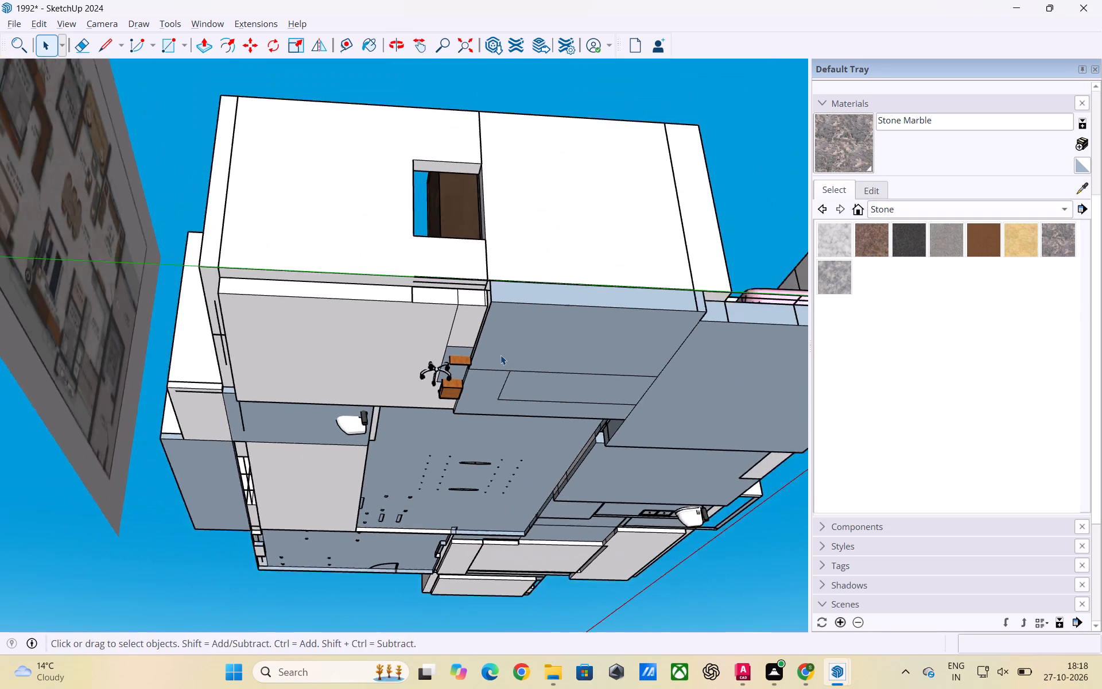
scroll(500, 355, down, 6)
middle_drag(527, 324, 533, 448)
scroll(537, 363, up, 3)
middle_drag(542, 336, 542, 471)
scroll(522, 365, up, 2)
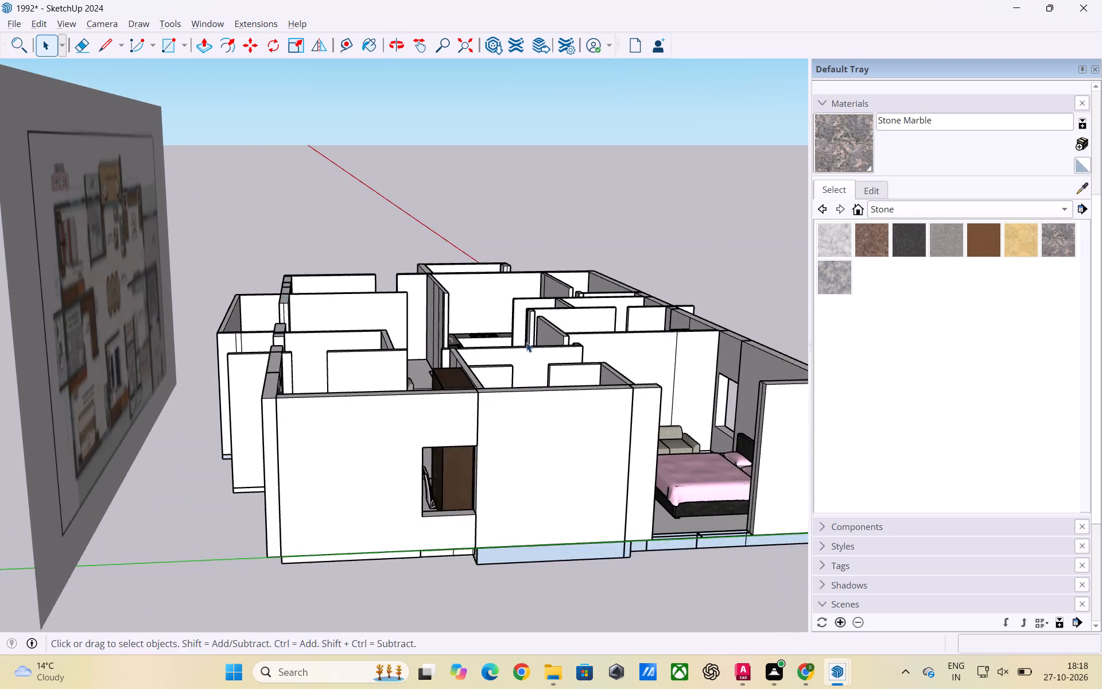
middle_drag(526, 360, 517, 513)
scroll(469, 413, up, 3)
scroll(479, 385, down, 1)
middle_drag(480, 398, 478, 482)
scroll(441, 342, down, 11)
middle_drag(437, 402, 437, 460)
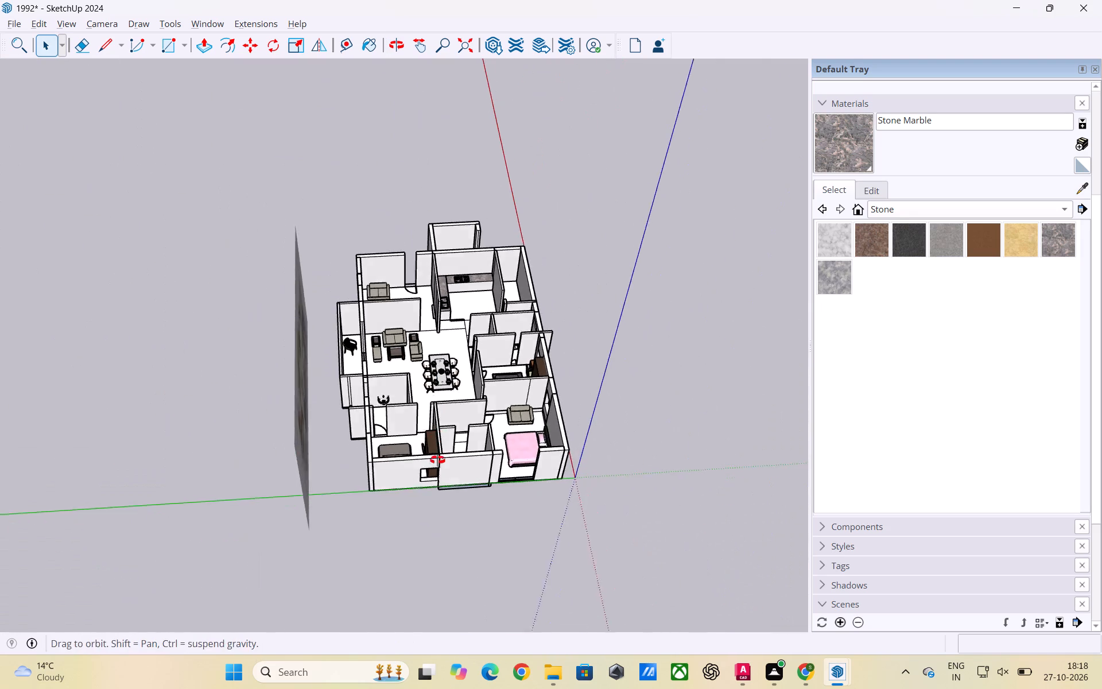
middle_drag(437, 460, 436, 477)
scroll(453, 468, up, 16)
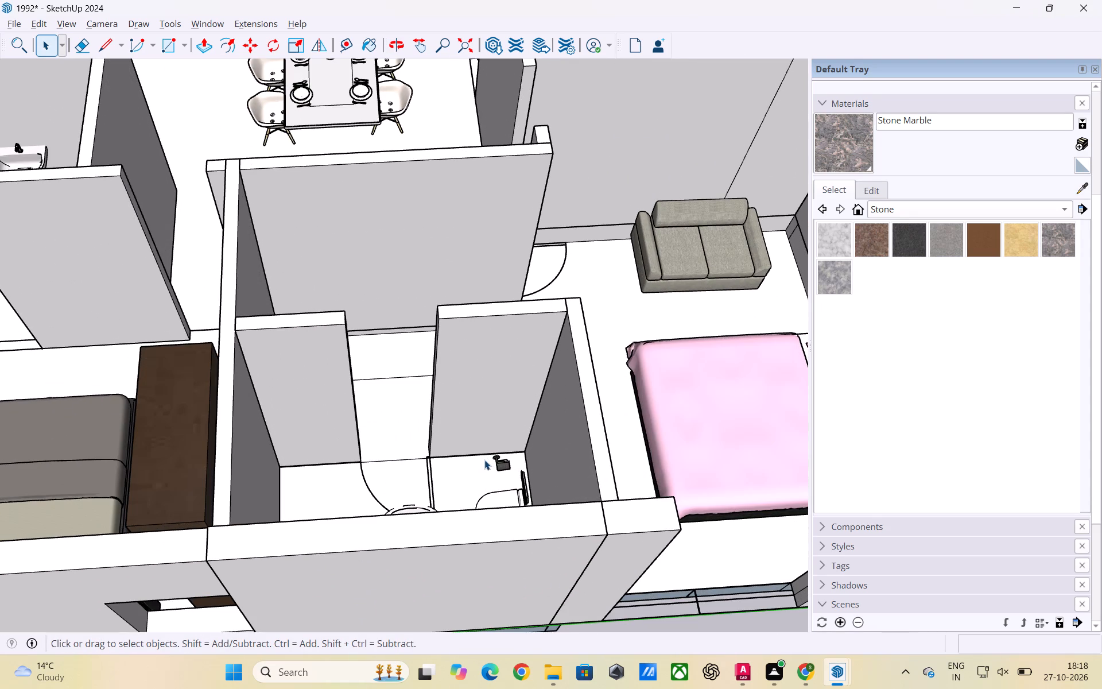
scroll(611, 395, down, 4)
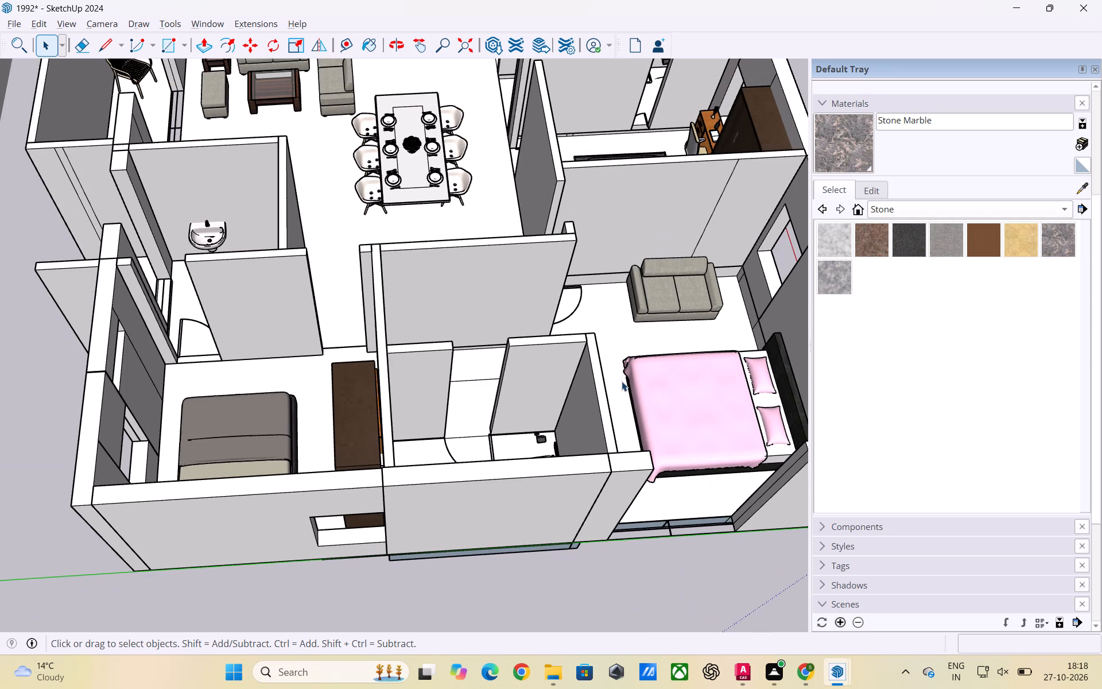
Examine the whole furnished apartment from above, viewed from the long outer wall along the red axis.
scroll(622, 381, down, 3)
scroll(673, 374, down, 2)
middle_drag(670, 383, 492, 375)
scroll(527, 279, up, 1)
scroll(526, 269, down, 10)
middle_drag(650, 386, 409, 408)
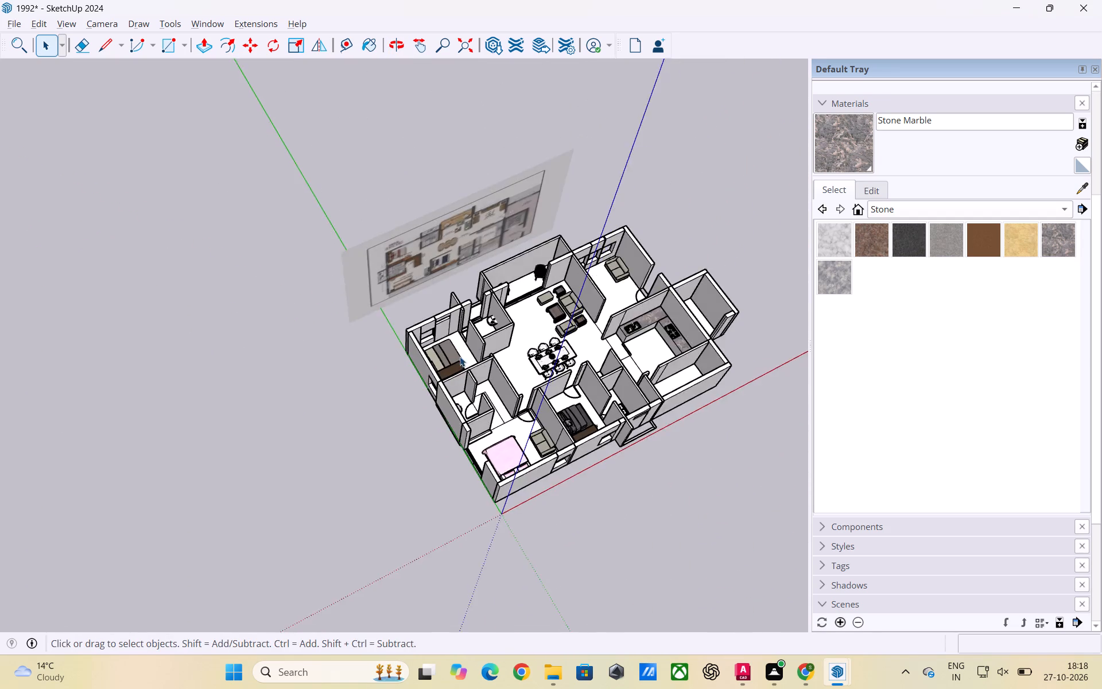
scroll(521, 362, up, 4)
scroll(522, 353, down, 1)
scroll(522, 351, up, 2)
scroll(525, 351, down, 2)
middle_drag(650, 374, 459, 374)
scroll(525, 306, down, 5)
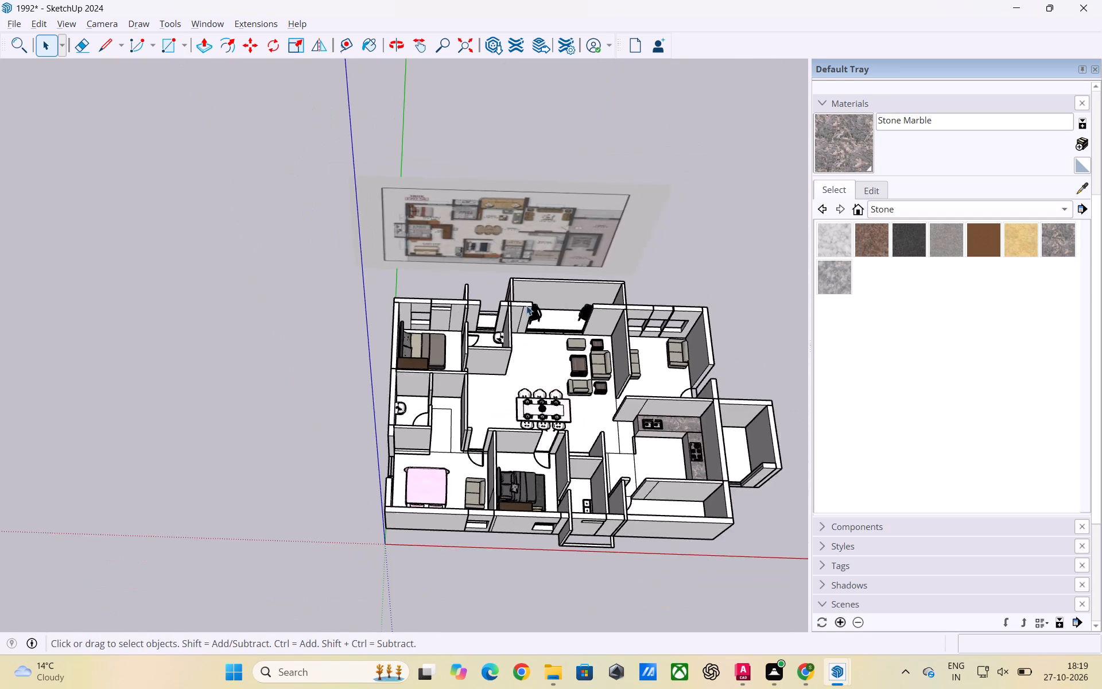
scroll(526, 305, down, 4)
scroll(602, 418, up, 12)
scroll(546, 419, up, 3)
middle_drag(489, 410, 516, 343)
scroll(514, 313, down, 5)
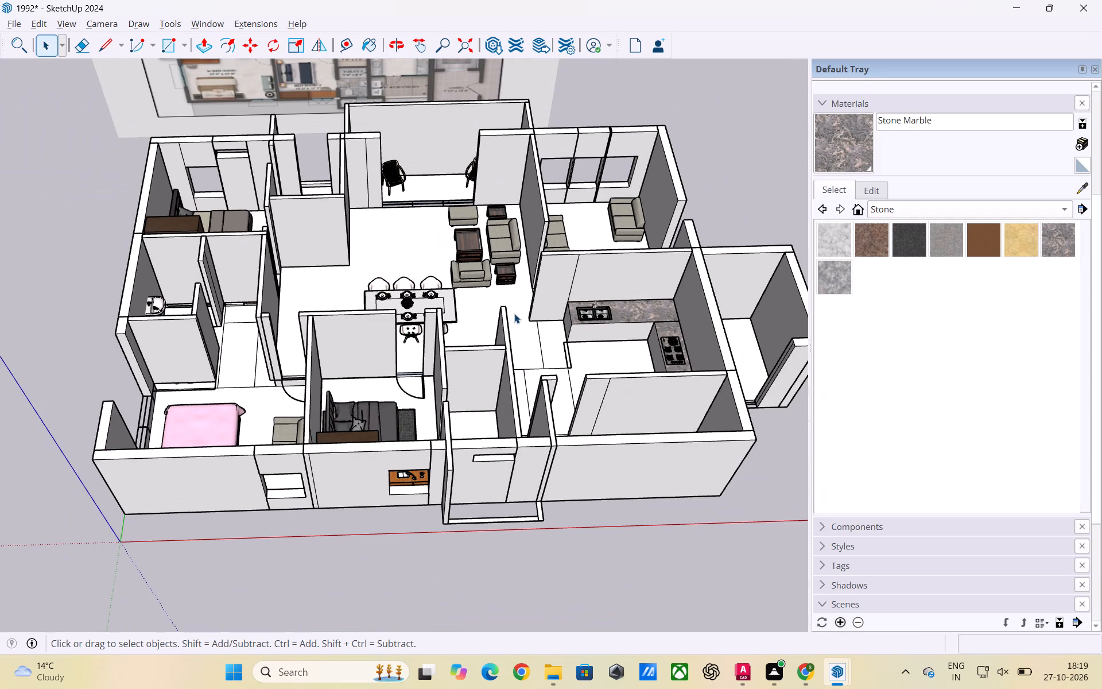
scroll(515, 314, down, 2)
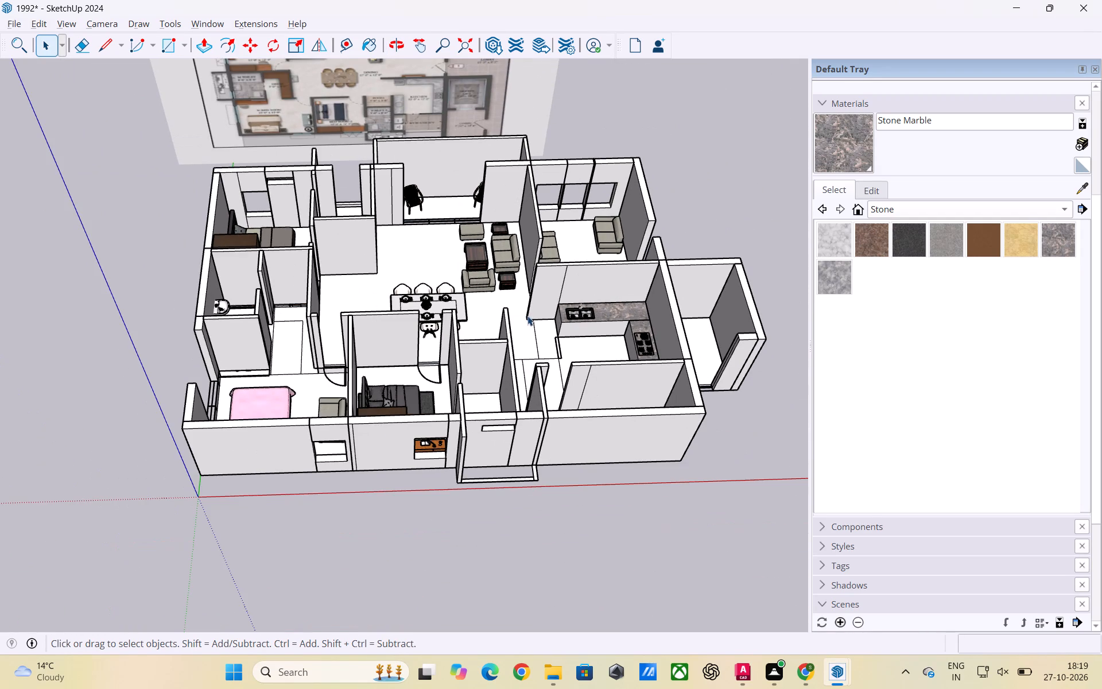
scroll(534, 312, down, 2)
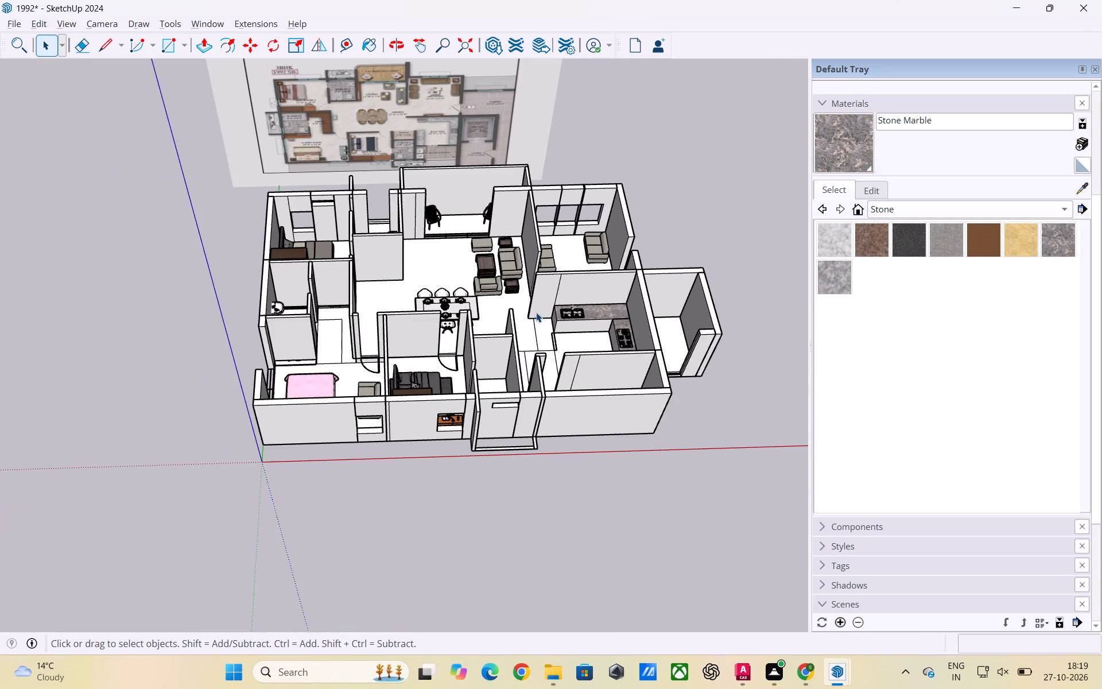
scroll(536, 312, down, 3)
Review the rooms, walls and furniture from above against the upright reference floor plan behind the model.
middle_drag(529, 356, 530, 289)
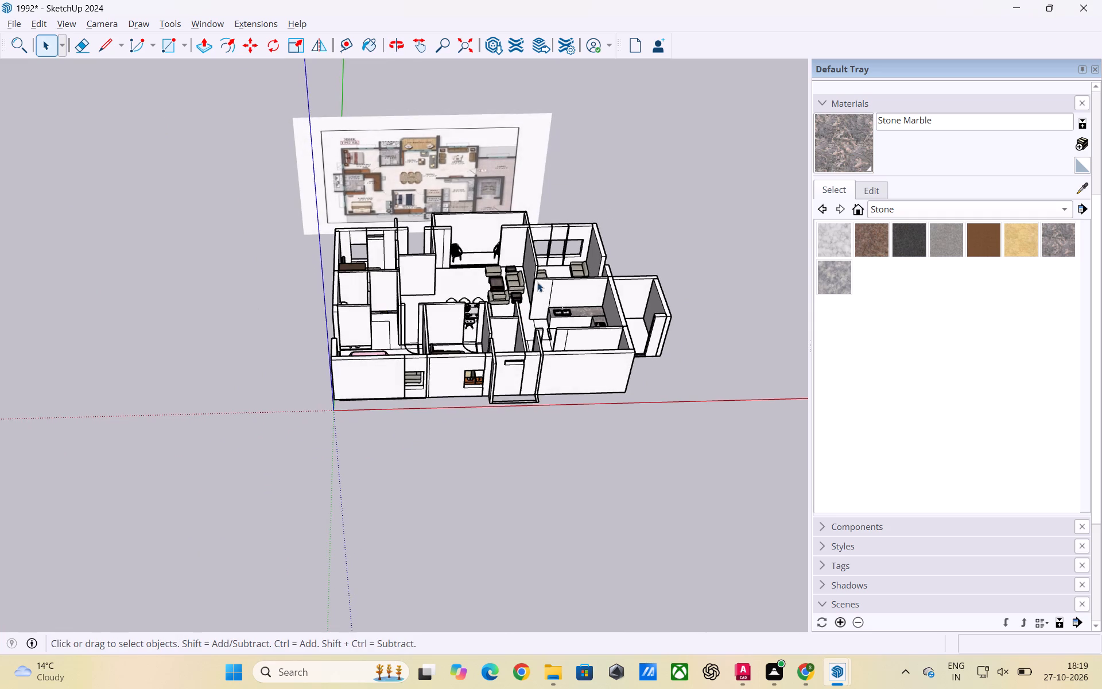
scroll(583, 301, down, 2)
middle_drag(561, 312, 464, 358)
scroll(484, 276, up, 1)
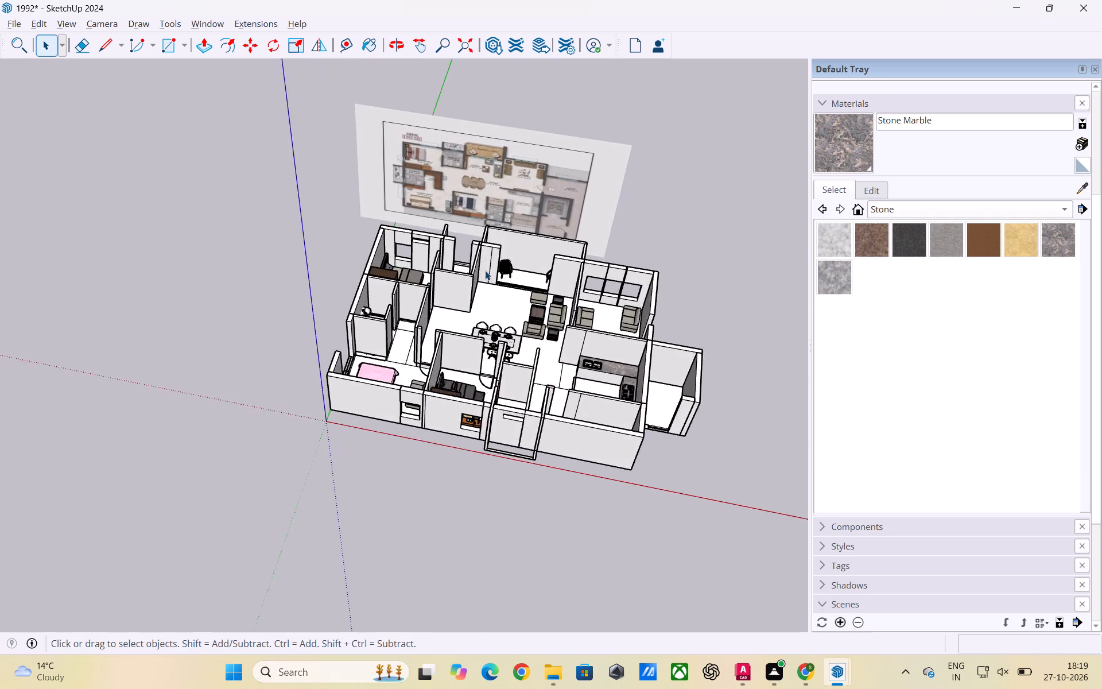
scroll(485, 270, up, 6)
middle_drag(492, 281, 522, 287)
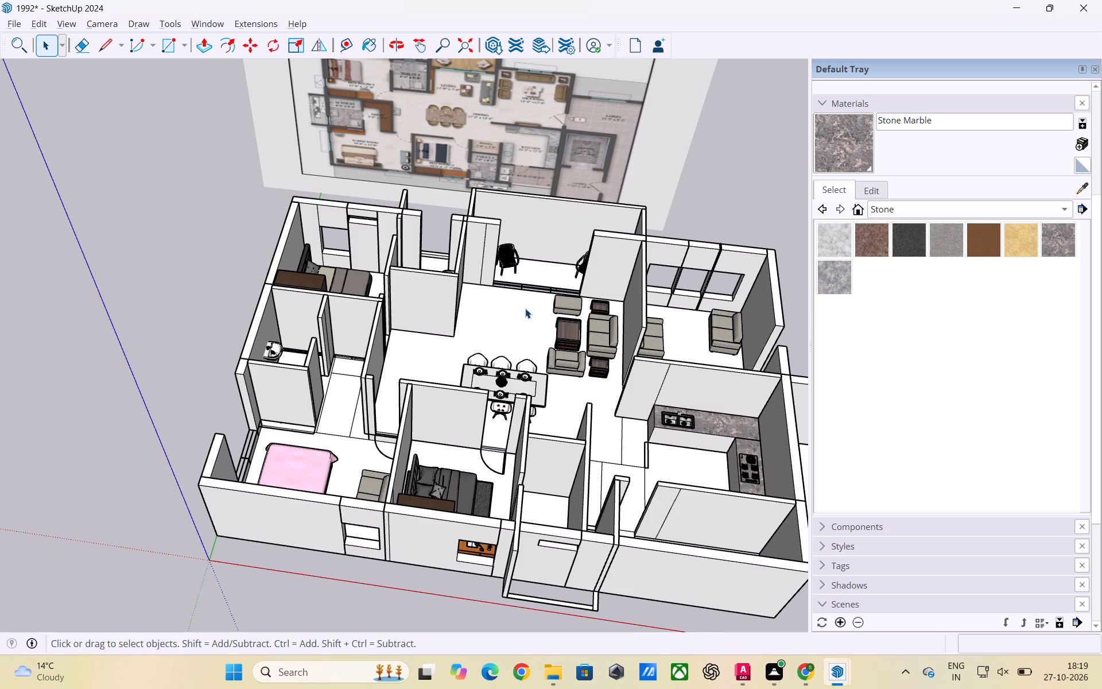
scroll(526, 308, down, 1)
scroll(522, 299, up, 3)
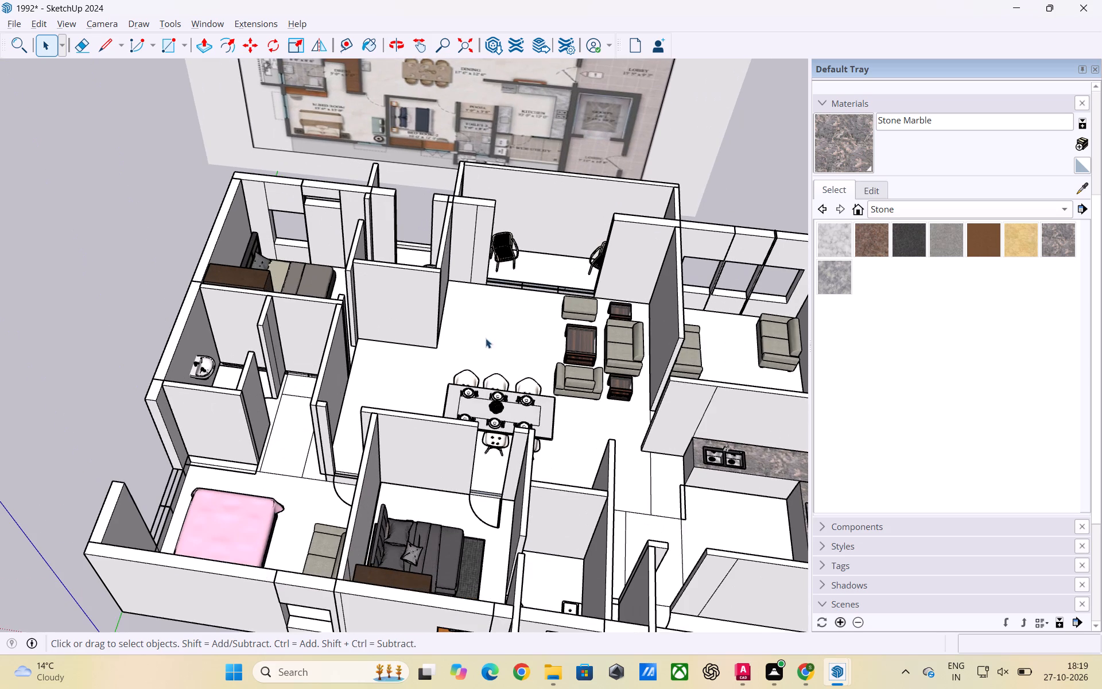
scroll(484, 340, up, 2)
scroll(452, 369, down, 3)
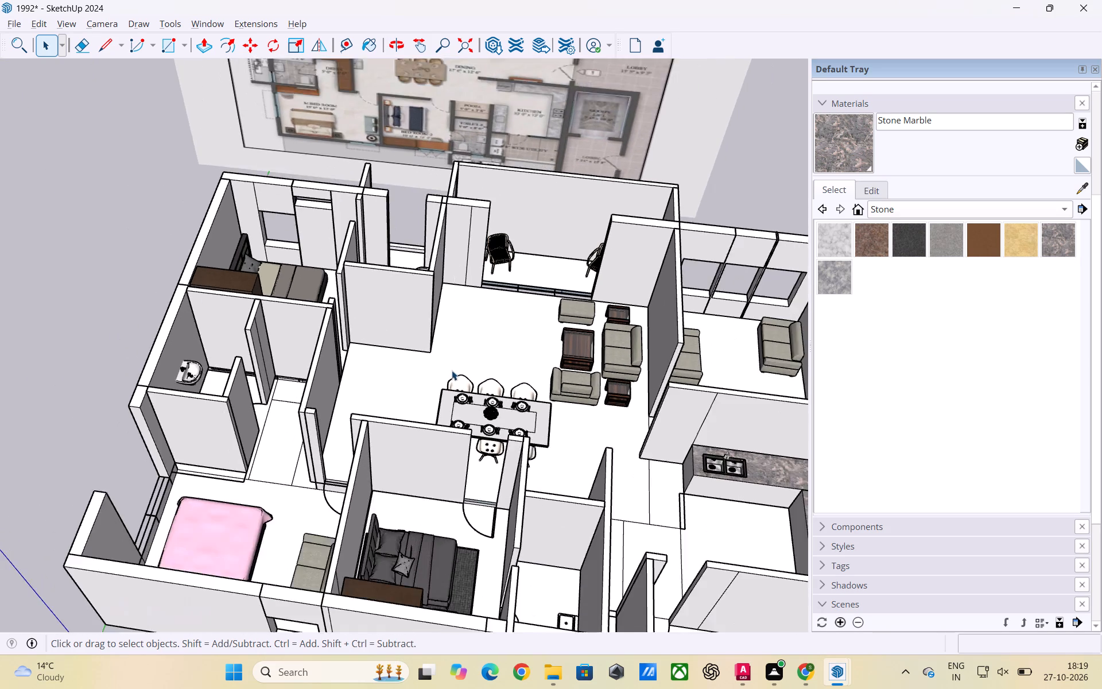
scroll(452, 370, down, 7)
middle_drag(450, 373, 467, 371)
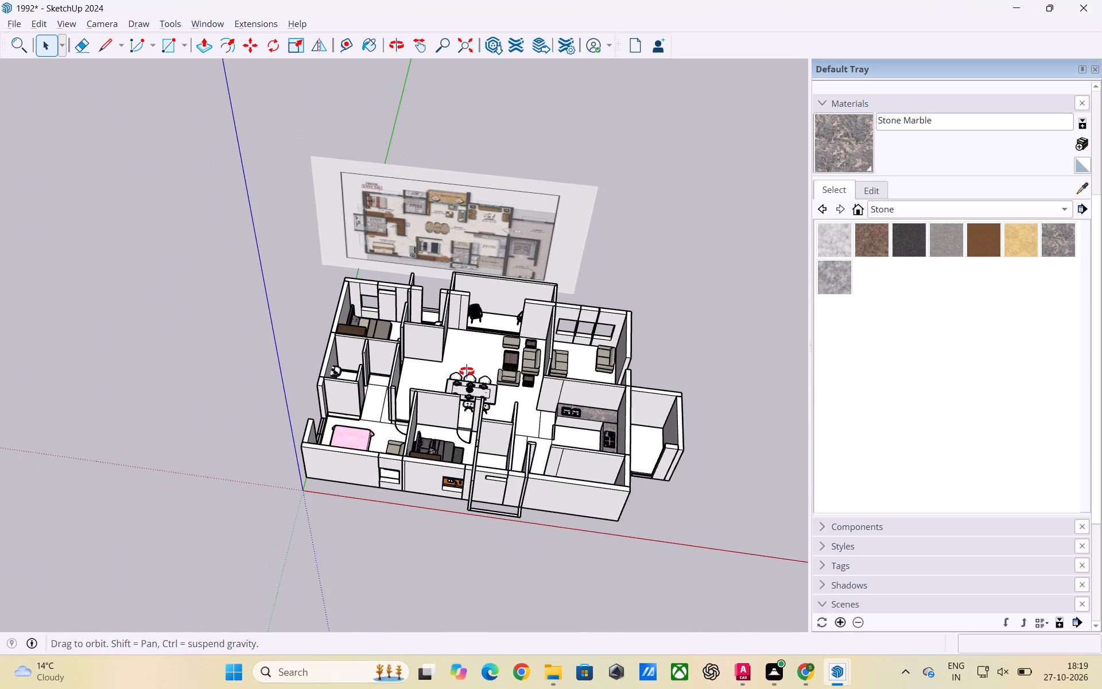
middle_drag(467, 371, 484, 368)
scroll(483, 366, up, 5)
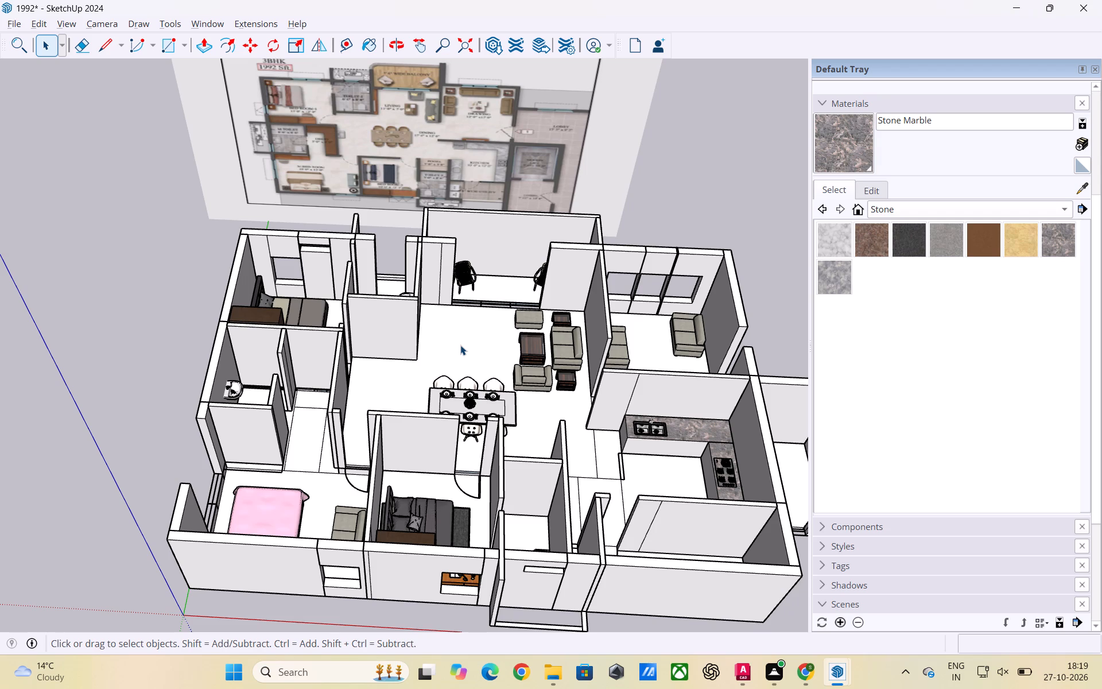
scroll(460, 345, up, 2)
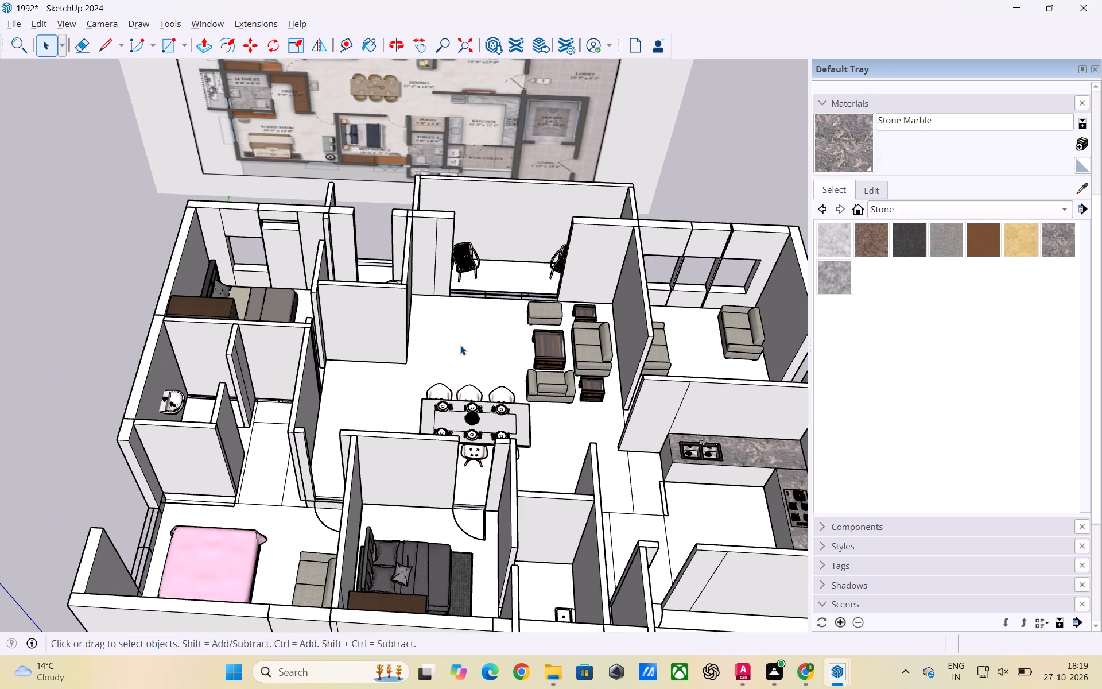
scroll(460, 345, down, 7)
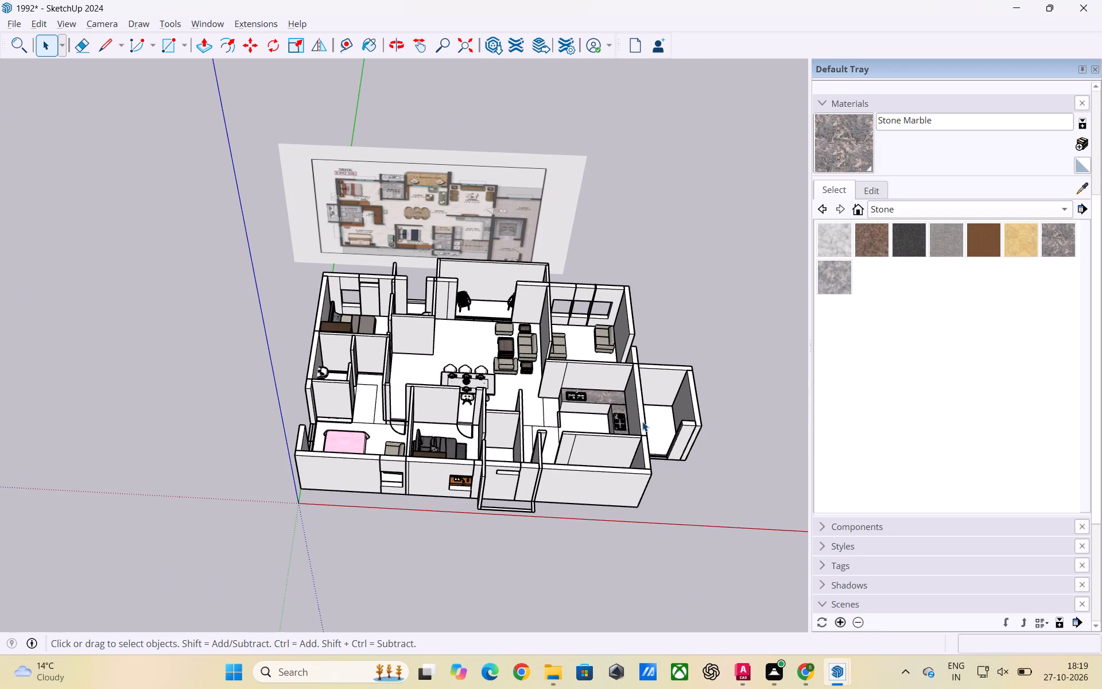
Examine the bathroom beside the beige-bed bedroom, including the short wall projecting outside it and the adjoining balcony walls.
scroll(639, 331, up, 4)
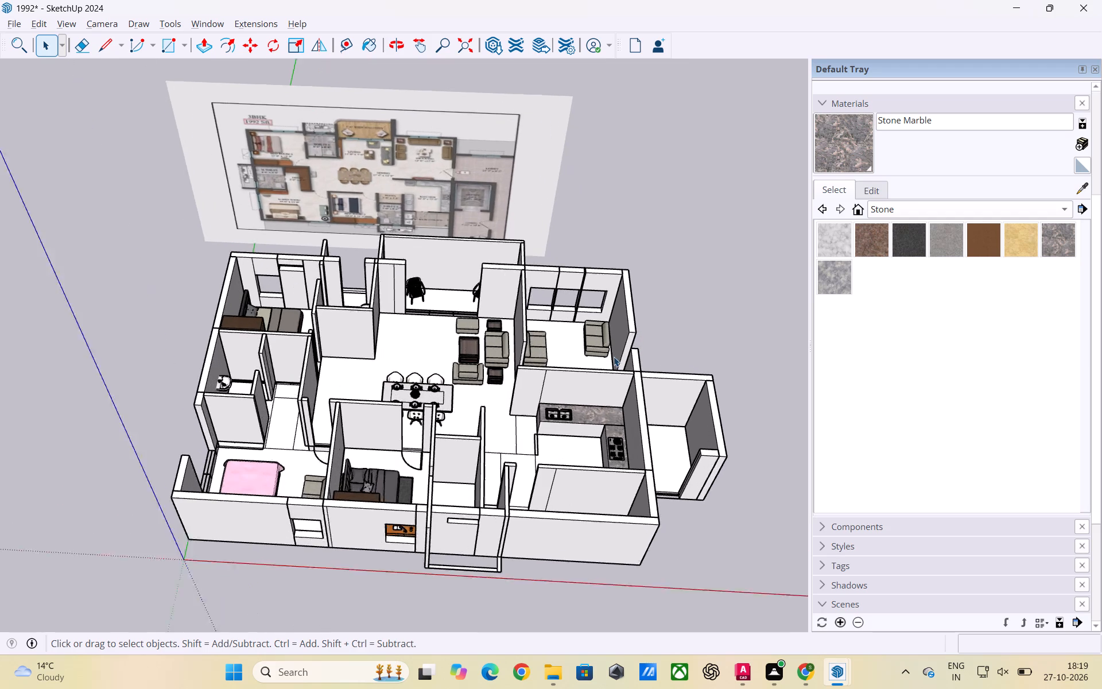
scroll(568, 346, down, 6)
scroll(455, 366, up, 6)
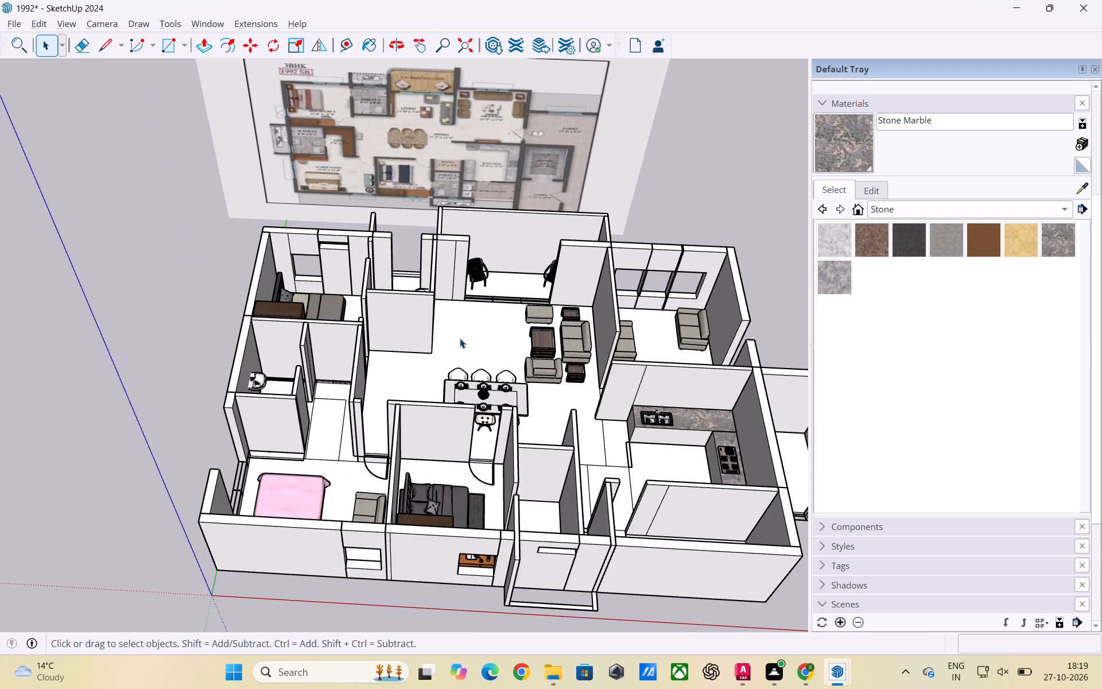
scroll(460, 338, up, 2)
scroll(344, 188, up, 4)
scroll(331, 245, down, 1)
scroll(340, 257, up, 1)
middle_drag(343, 238, 343, 249)
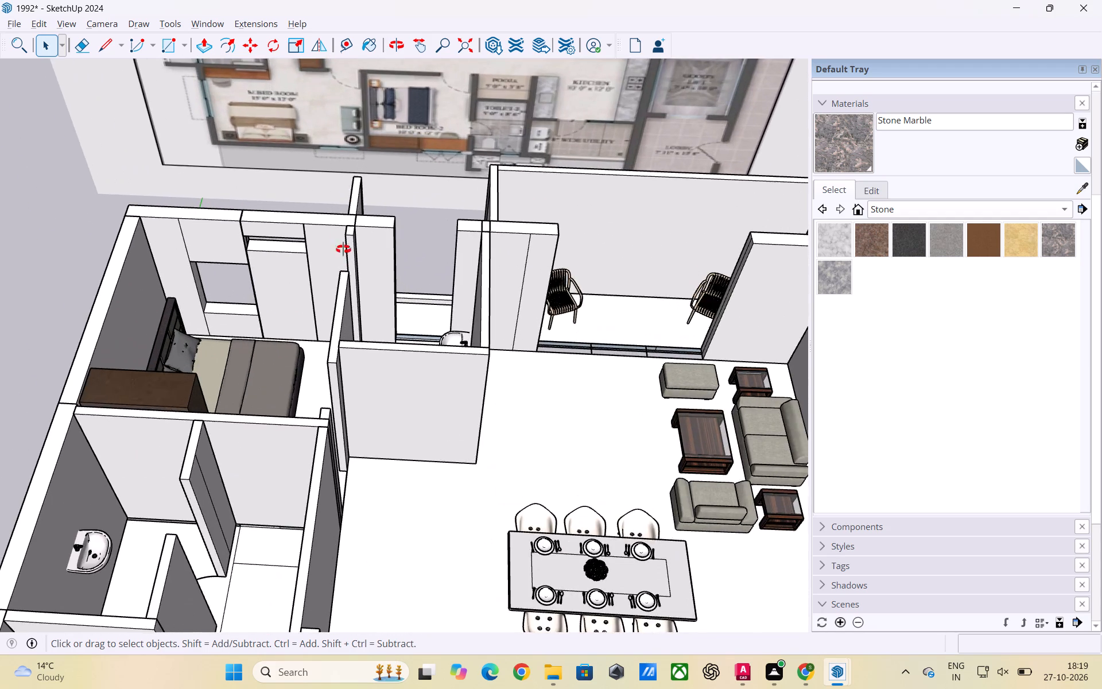
middle_drag(343, 249, 350, 335)
scroll(347, 258, up, 5)
middle_drag(365, 248, 117, 247)
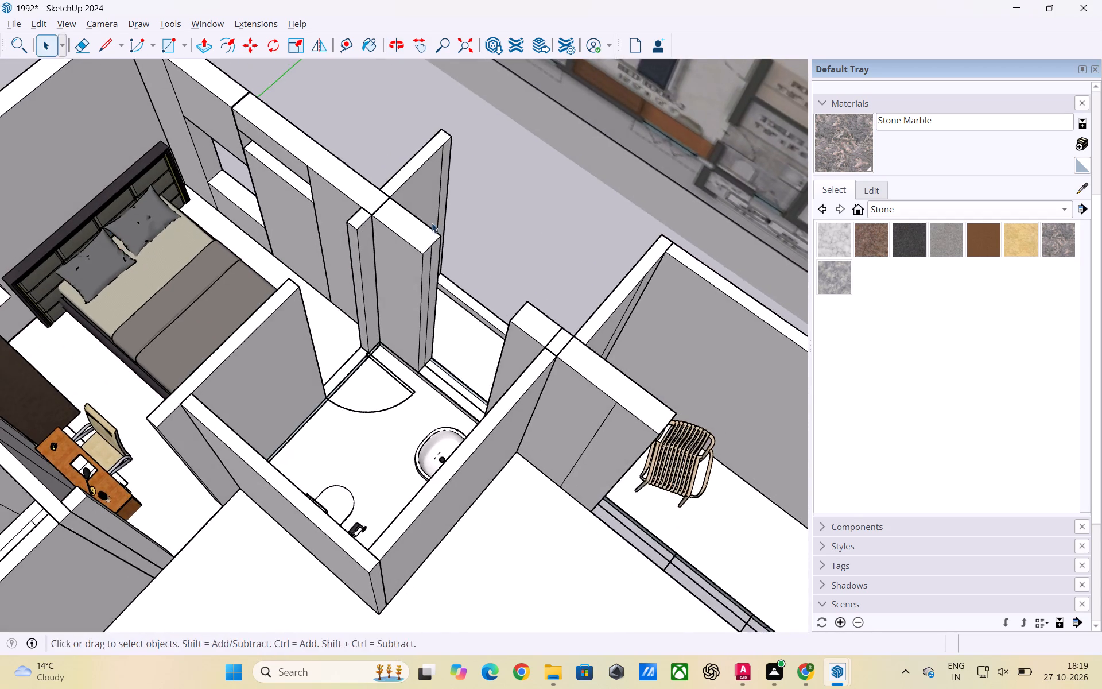
middle_drag(437, 229, 147, 243)
scroll(510, 235, up, 3)
middle_drag(462, 187, 467, 296)
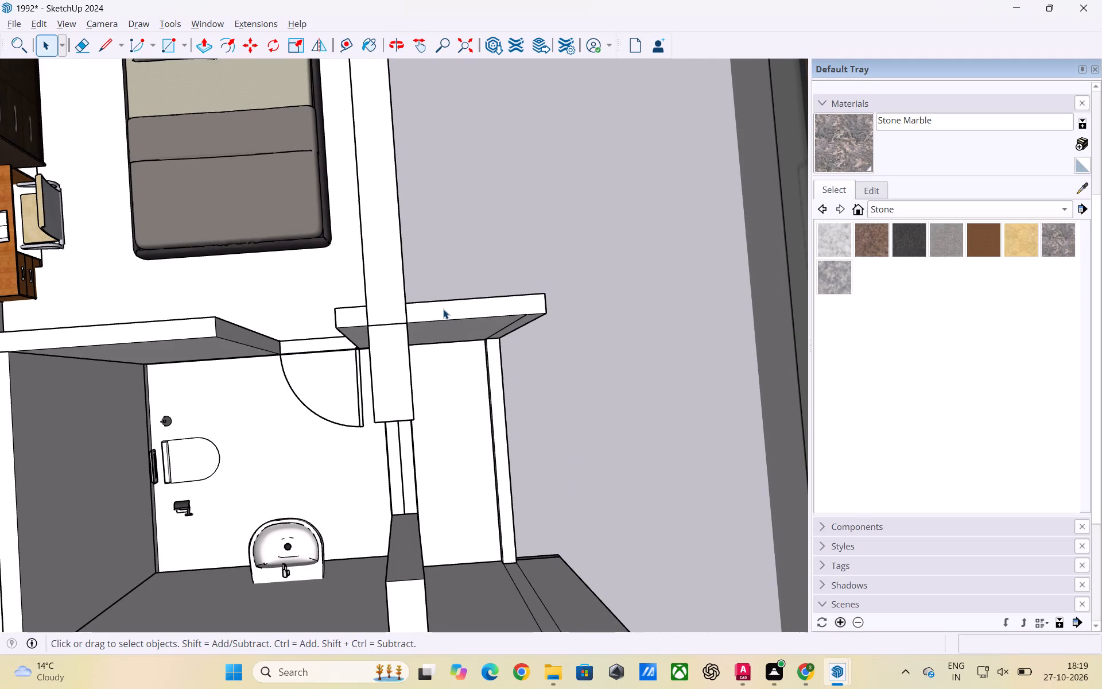
click(428, 312)
double_click(428, 312)
click(701, 345)
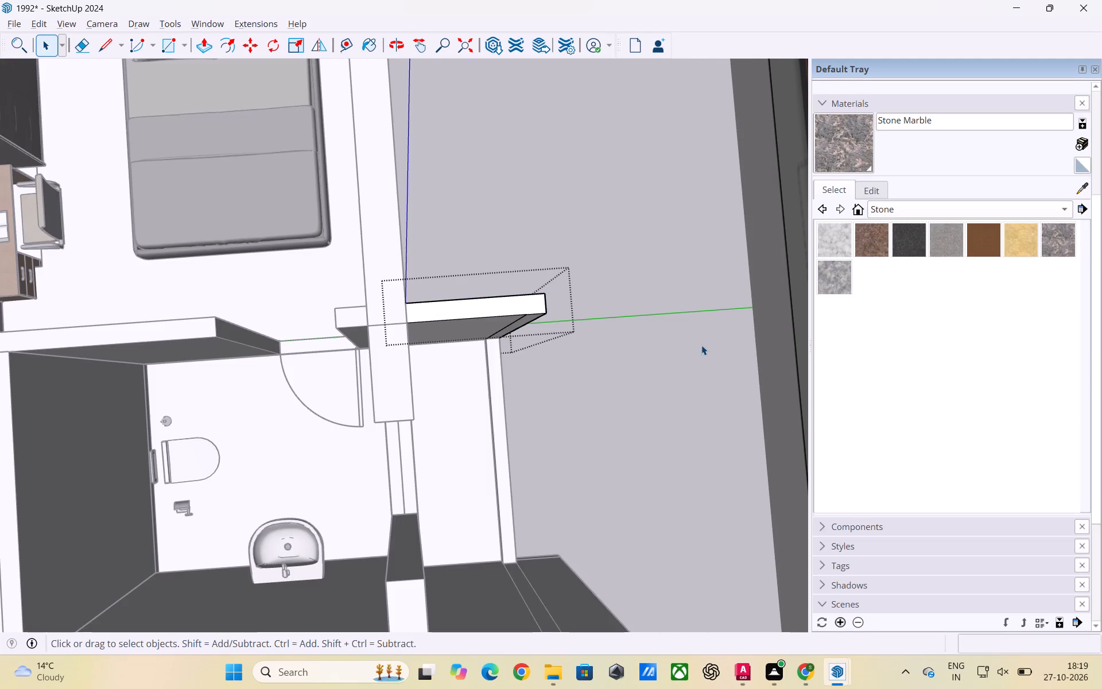
scroll(595, 395, up, 3)
middle_drag(549, 397, 581, 266)
scroll(606, 243, down, 6)
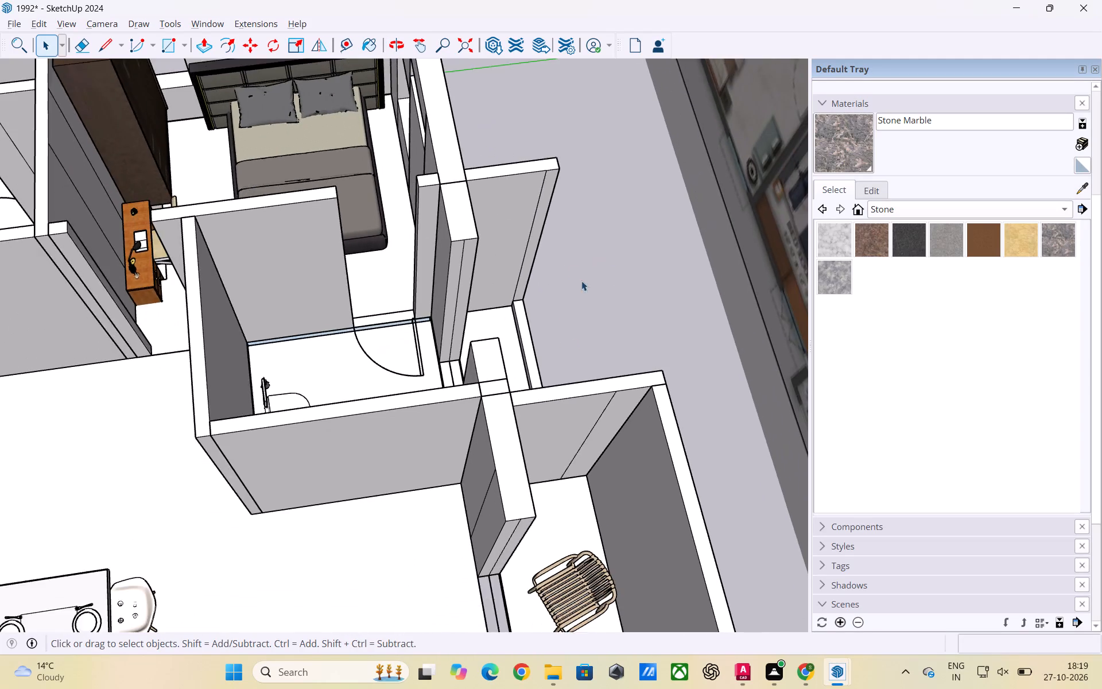
scroll(579, 288, down, 9)
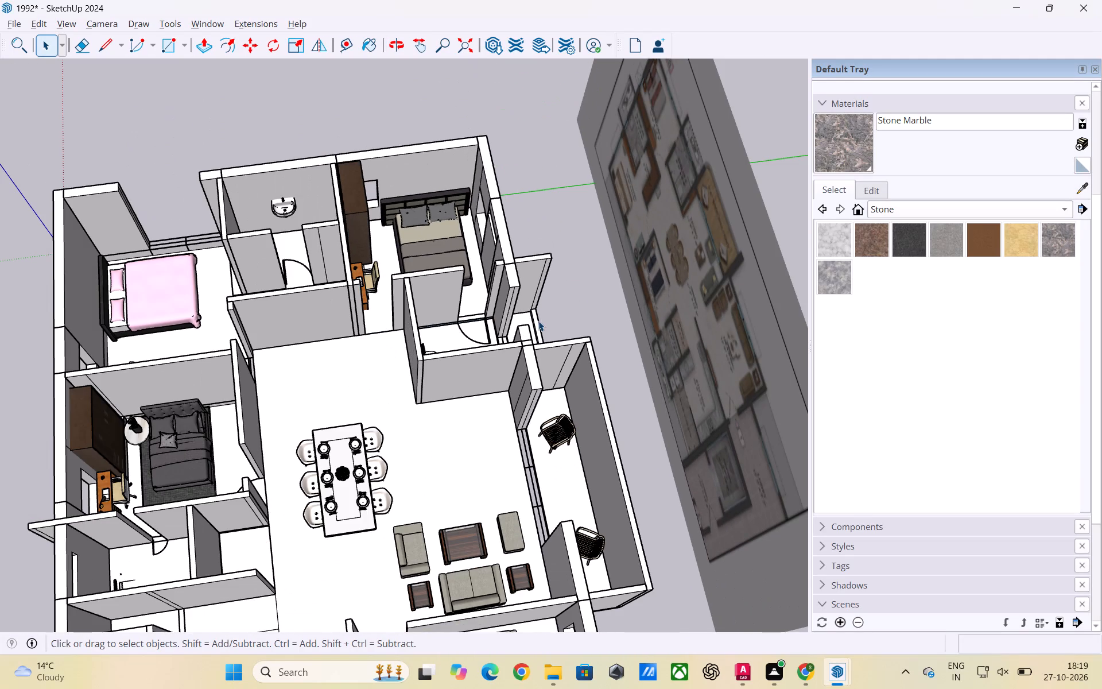
scroll(481, 369, down, 8)
Examine the long outer wall along the red axis, its windows and its base at ground level.
middle_drag(270, 456, 561, 429)
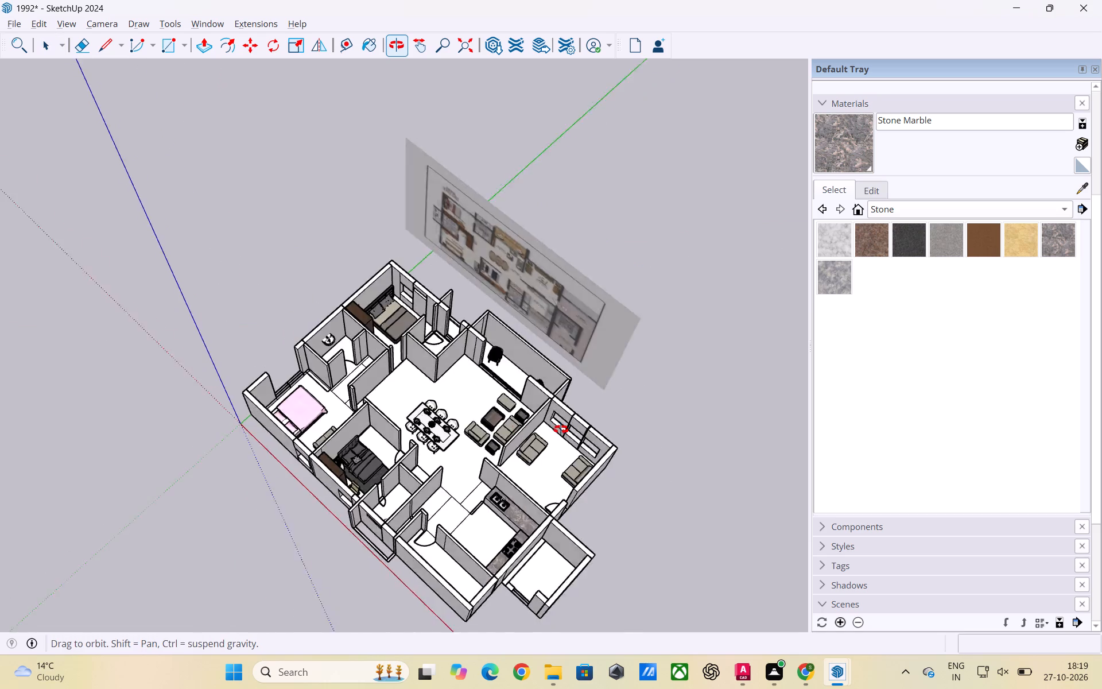
middle_drag(561, 429, 700, 384)
scroll(302, 261, down, 6)
middle_drag(302, 428, 475, 450)
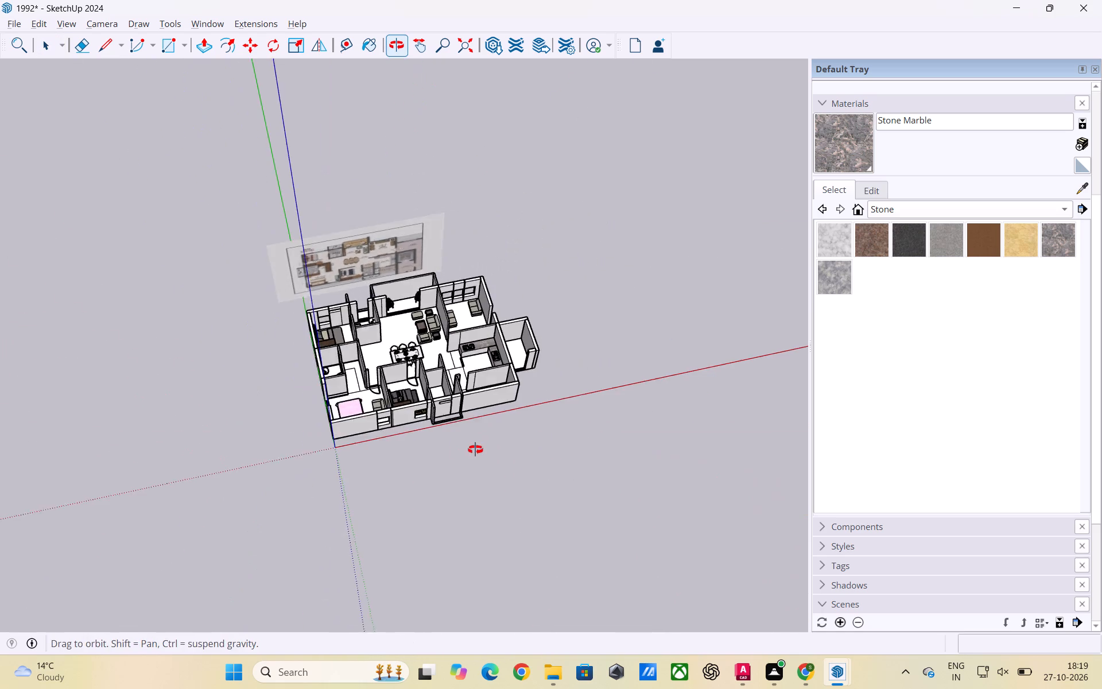
middle_drag(475, 450, 474, 435)
scroll(370, 421, up, 14)
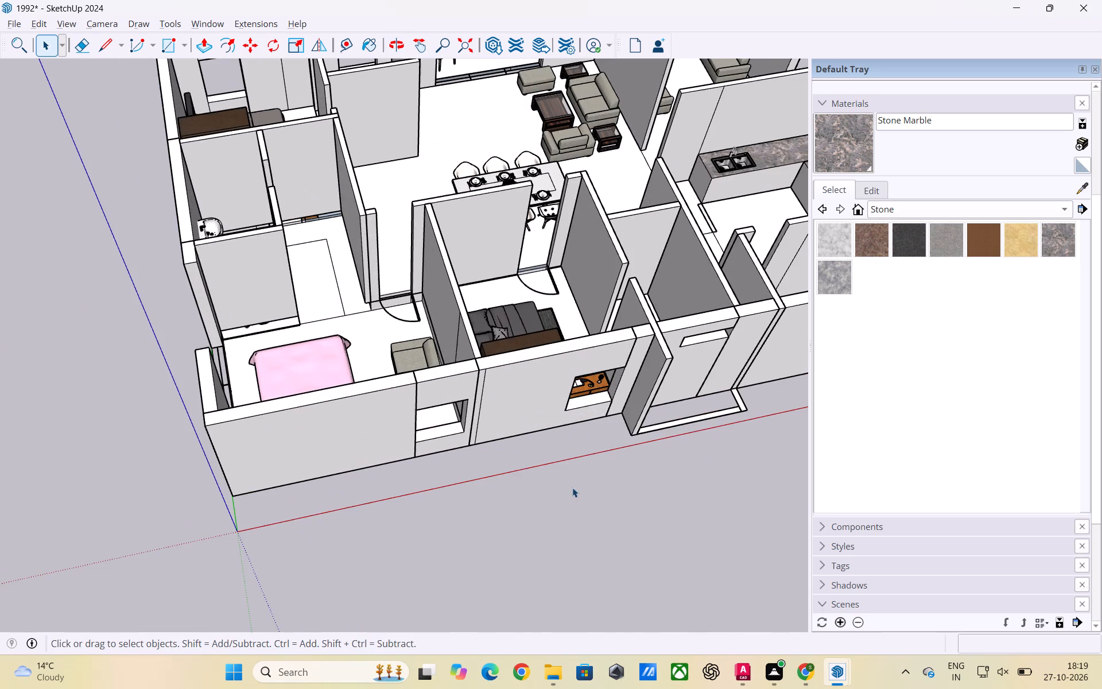
middle_drag(572, 487, 468, 335)
scroll(489, 378, up, 1)
scroll(604, 357, up, 3)
middle_drag(511, 456, 542, 374)
scroll(649, 339, up, 1)
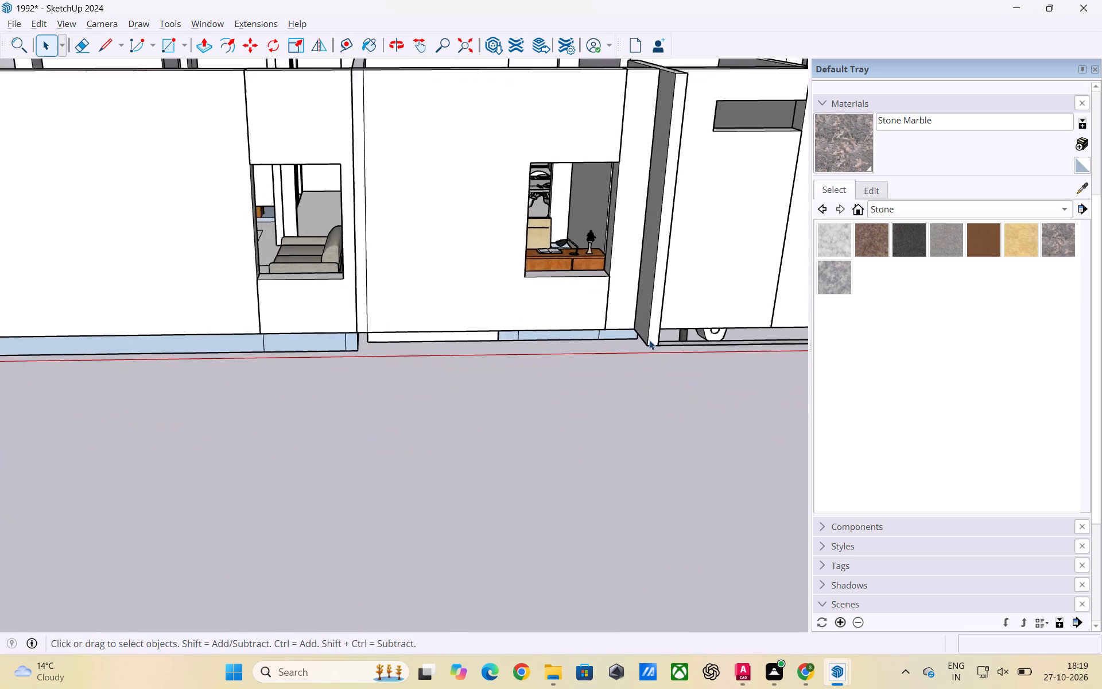
scroll(649, 340, up, 2)
middle_drag(634, 383, 534, 429)
scroll(622, 441, up, 2)
middle_drag(586, 485, 613, 312)
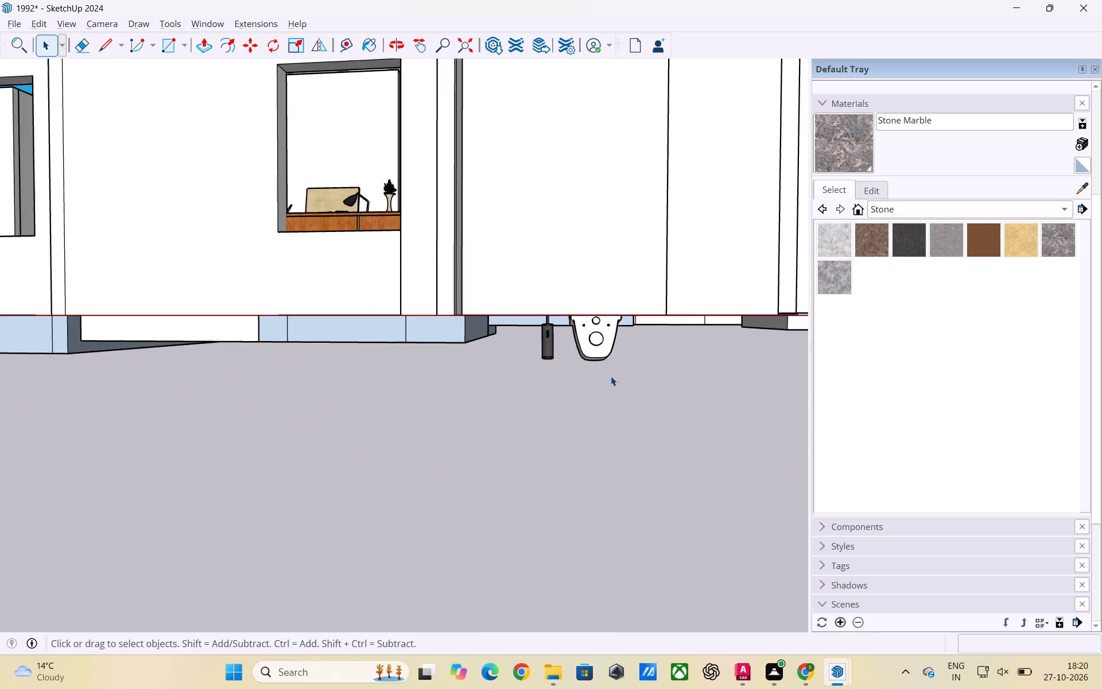
Move the toilet fixture set hanging below the outer wall's base straight up about 1' 1 3/4".
scroll(615, 424, up, 3)
middle_drag(579, 516, 602, 390)
middle_drag(606, 459, 599, 547)
scroll(601, 537, down, 1)
scroll(598, 464, down, 2)
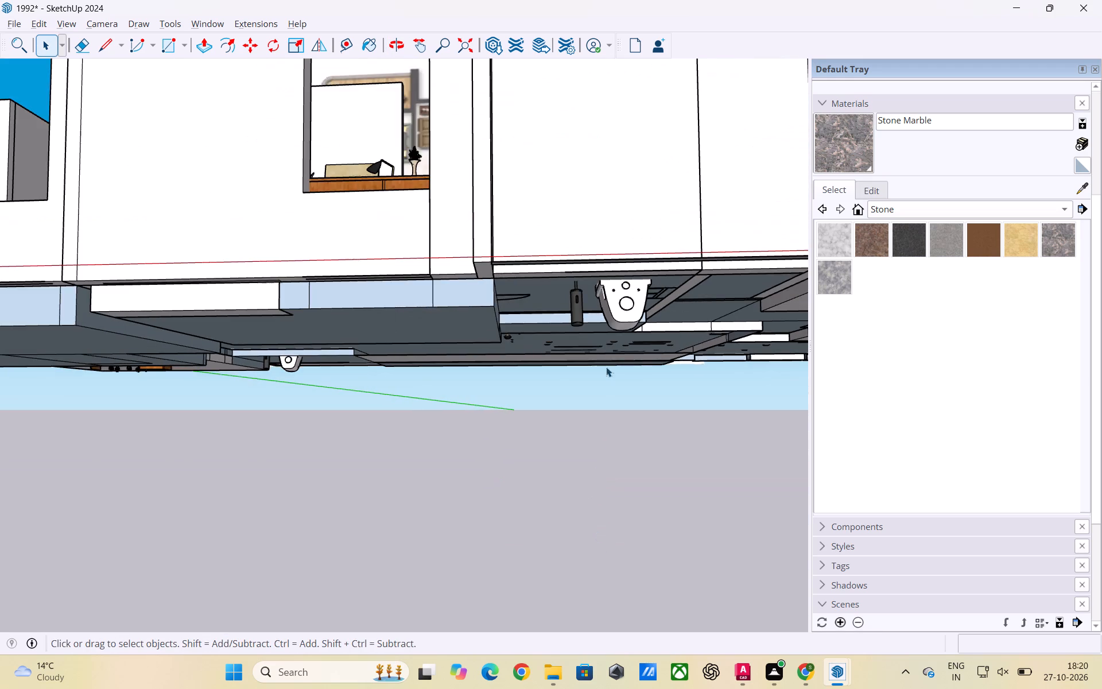
scroll(607, 358, down, 2)
middle_drag(603, 397, 596, 431)
click(607, 388)
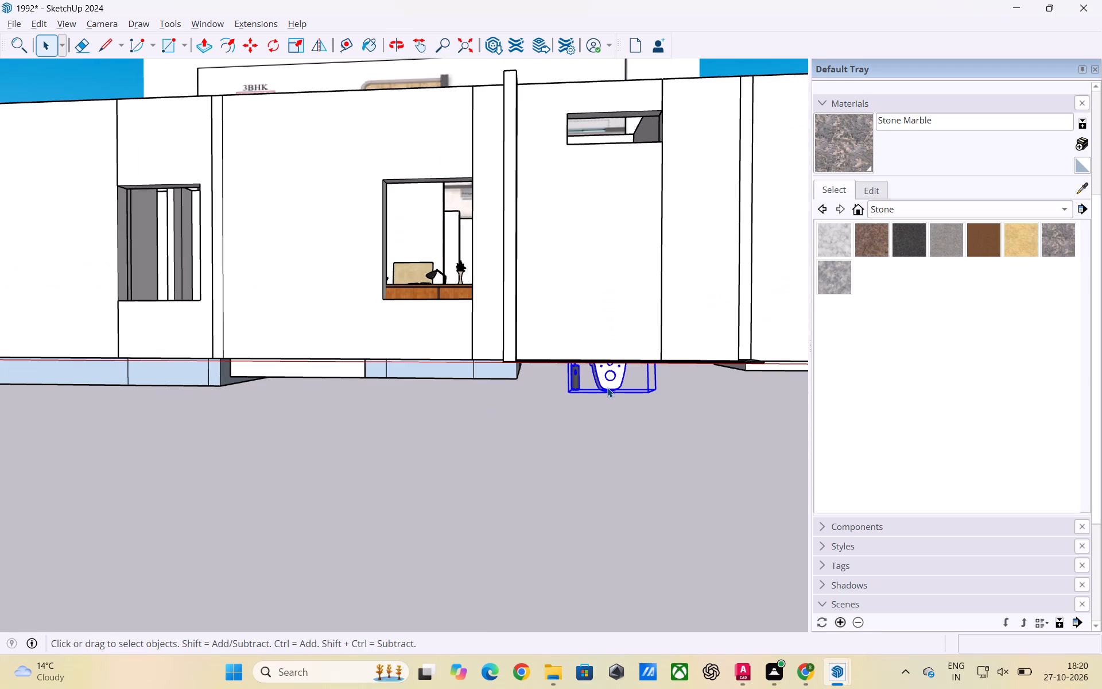
key(m)
click(607, 388)
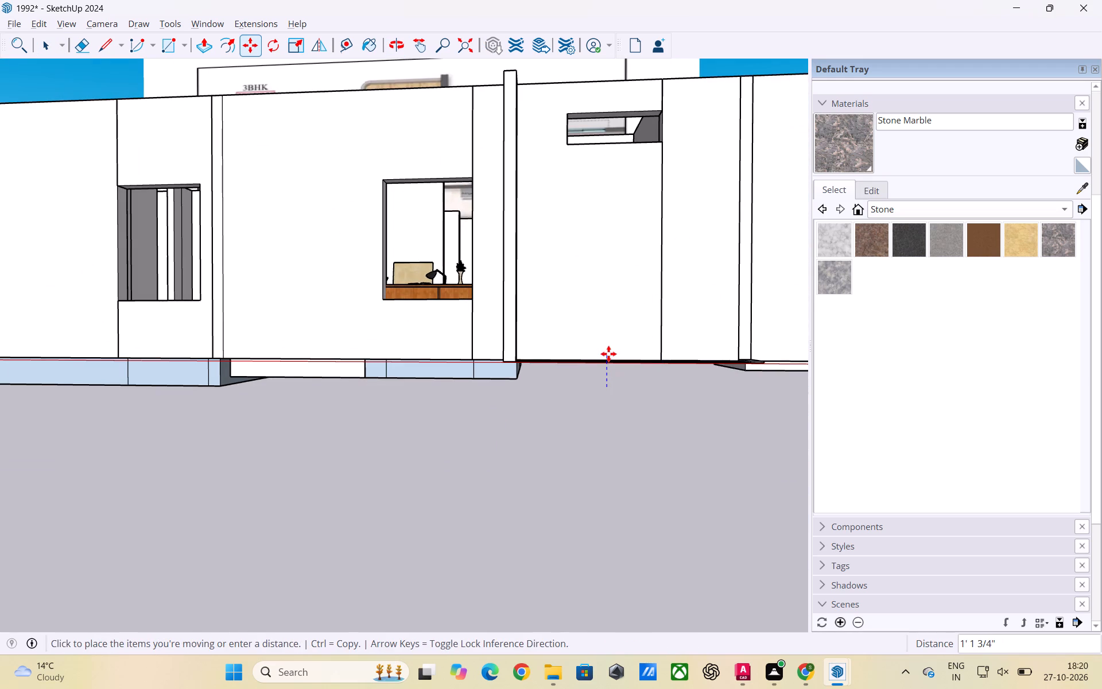
click(608, 354)
key(space)
click(607, 473)
Delete the double-bowl sink beside the toilet in the bathroom next to the dark-grey-bed bedroom.
scroll(538, 371, down, 8)
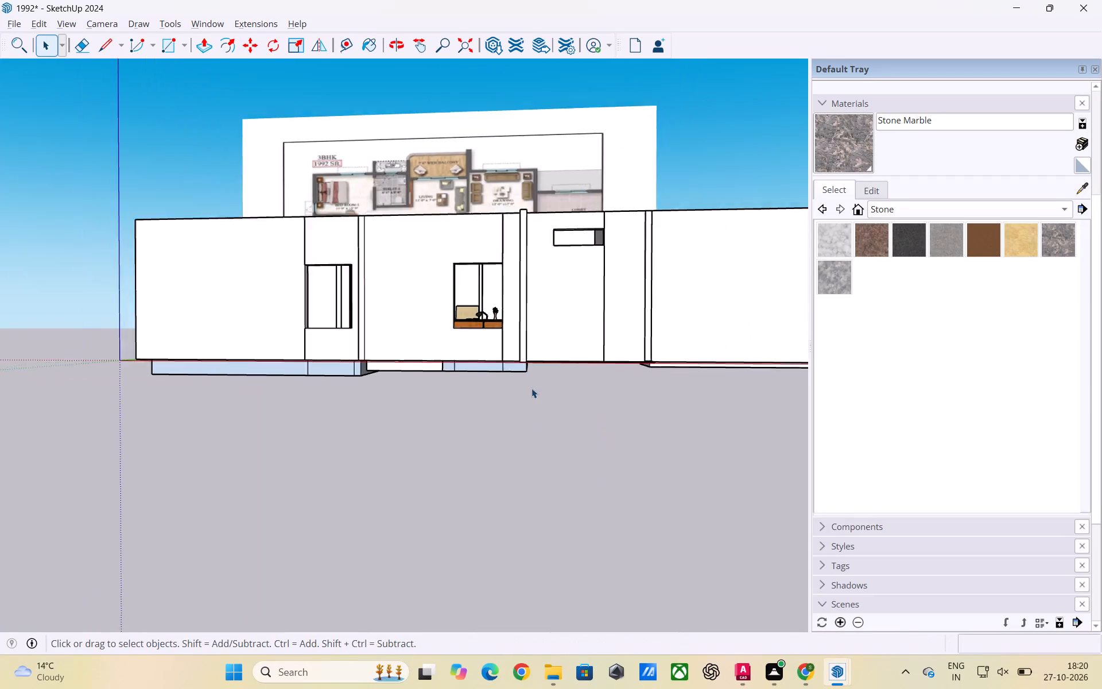
scroll(531, 388, down, 4)
middle_drag(529, 368, 550, 542)
scroll(536, 404, down, 1)
scroll(569, 377, up, 3)
middle_drag(570, 392, 572, 544)
scroll(576, 476, up, 2)
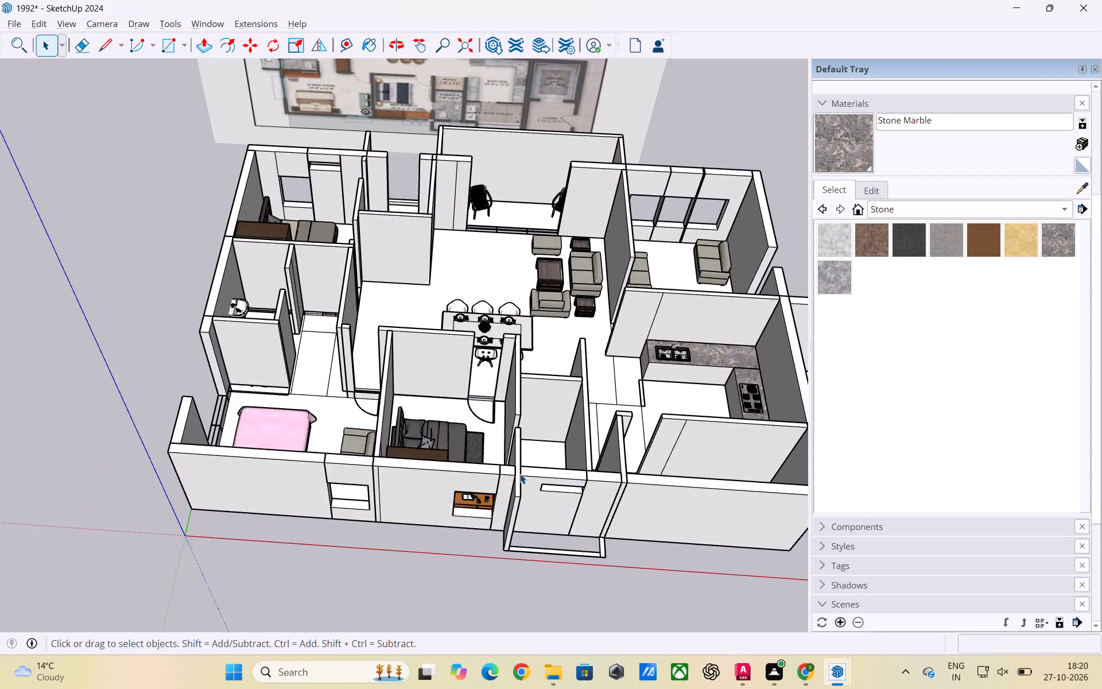
scroll(520, 474, up, 2)
middle_drag(527, 457, 515, 576)
scroll(538, 566, up, 6)
scroll(258, 457, down, 7)
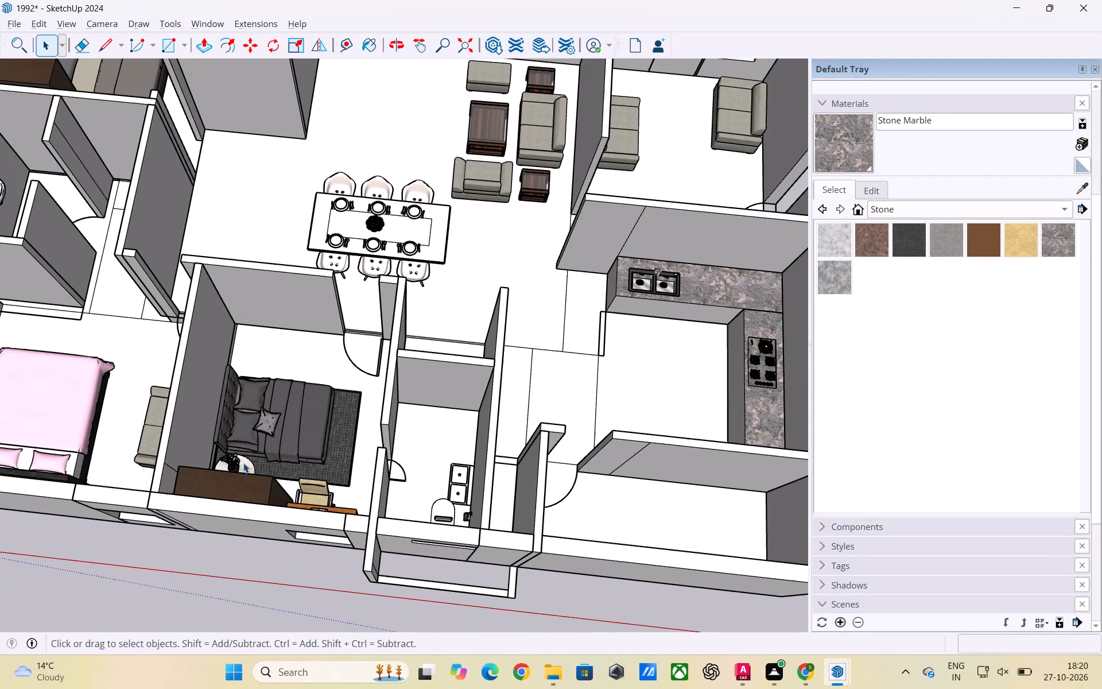
scroll(460, 469, up, 6)
middle_drag(455, 488, 465, 541)
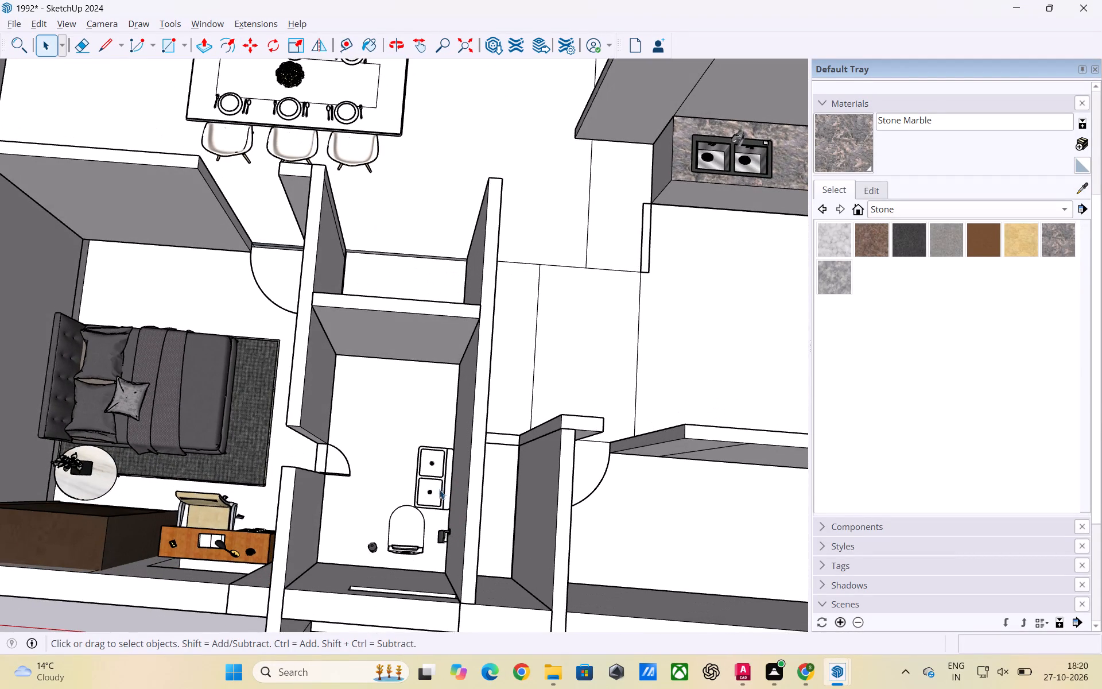
click(441, 493)
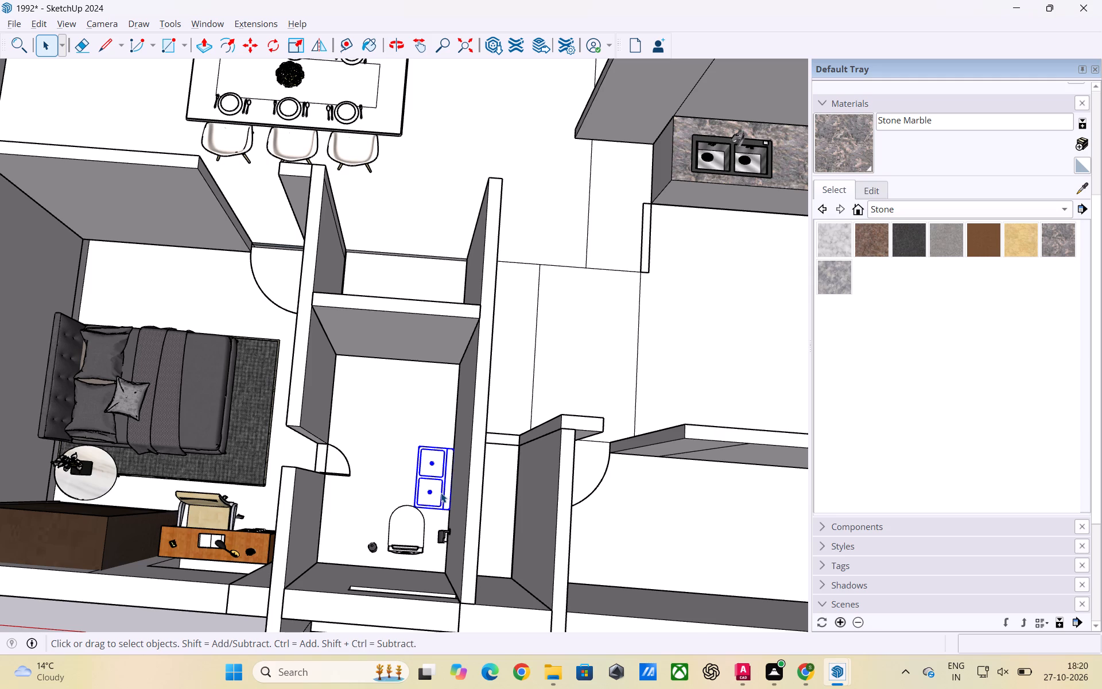
key(Delete)
Copy the washbasin from the bathroom near the balcony to the bathroom beside the dark-grey-bed bedroom, about 27' 9" away, above the toilet.
scroll(447, 493, down, 10)
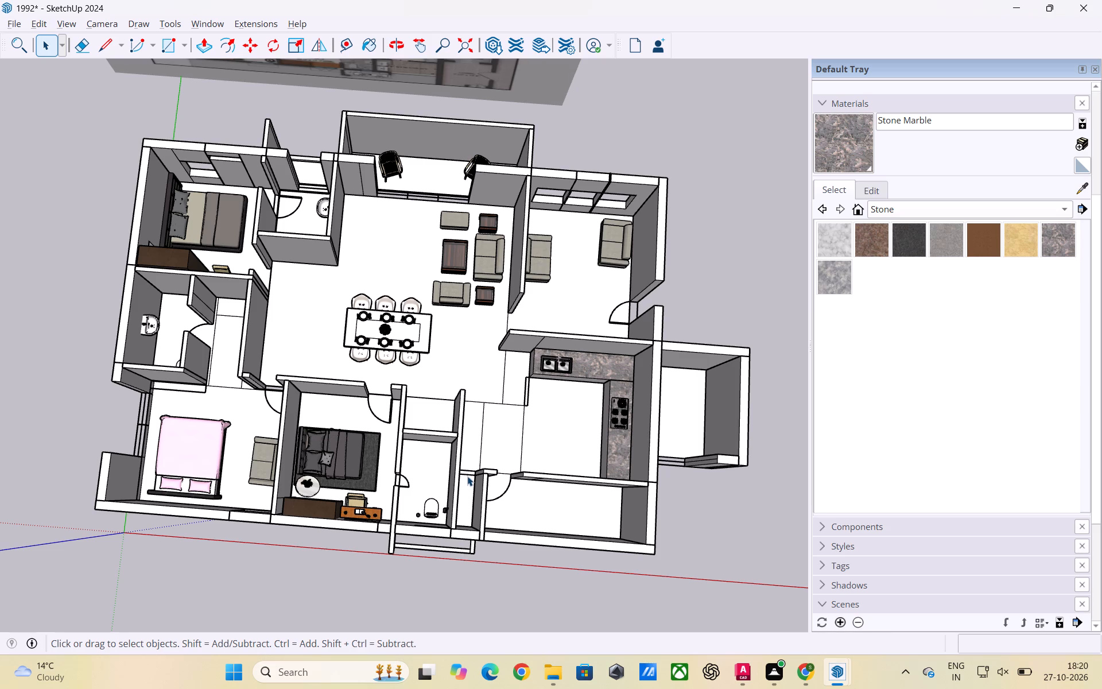
scroll(483, 458, down, 2)
scroll(468, 463, up, 2)
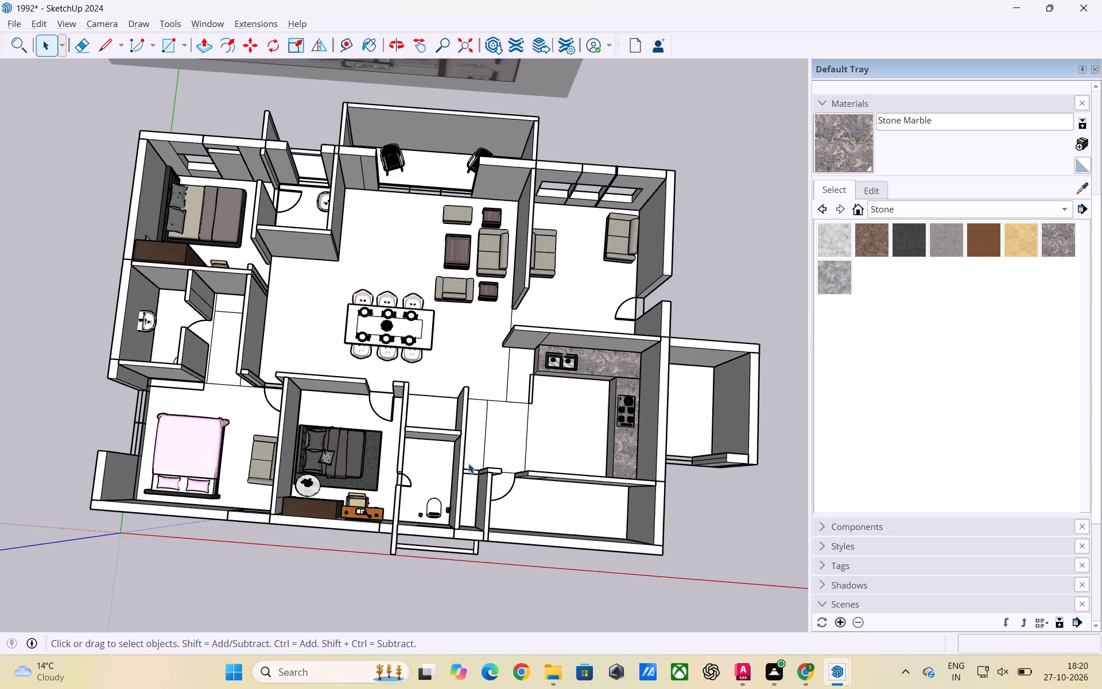
scroll(468, 463, up, 1)
middle_drag(412, 474, 430, 475)
scroll(311, 430, up, 2)
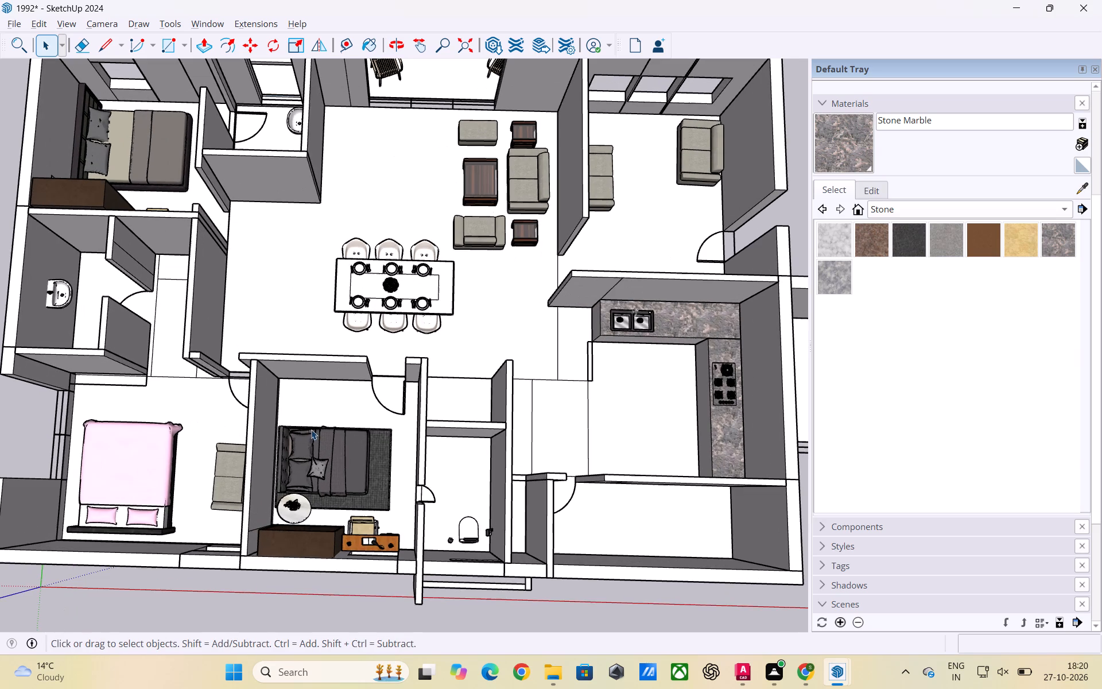
scroll(367, 426, down, 2)
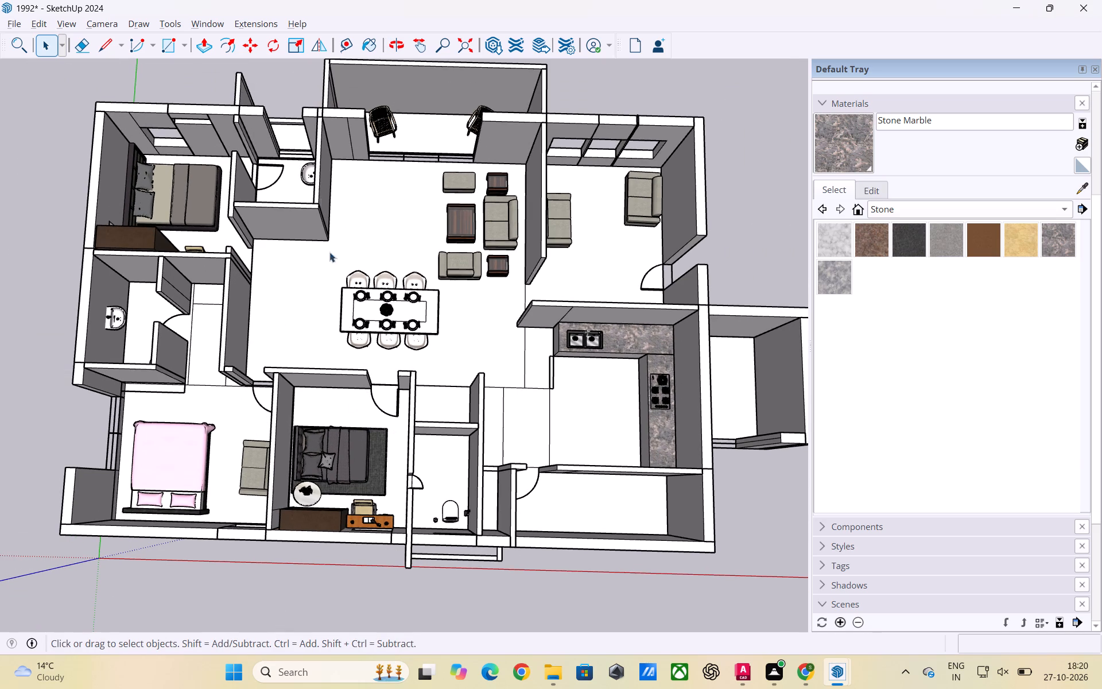
click(306, 179)
key(m)
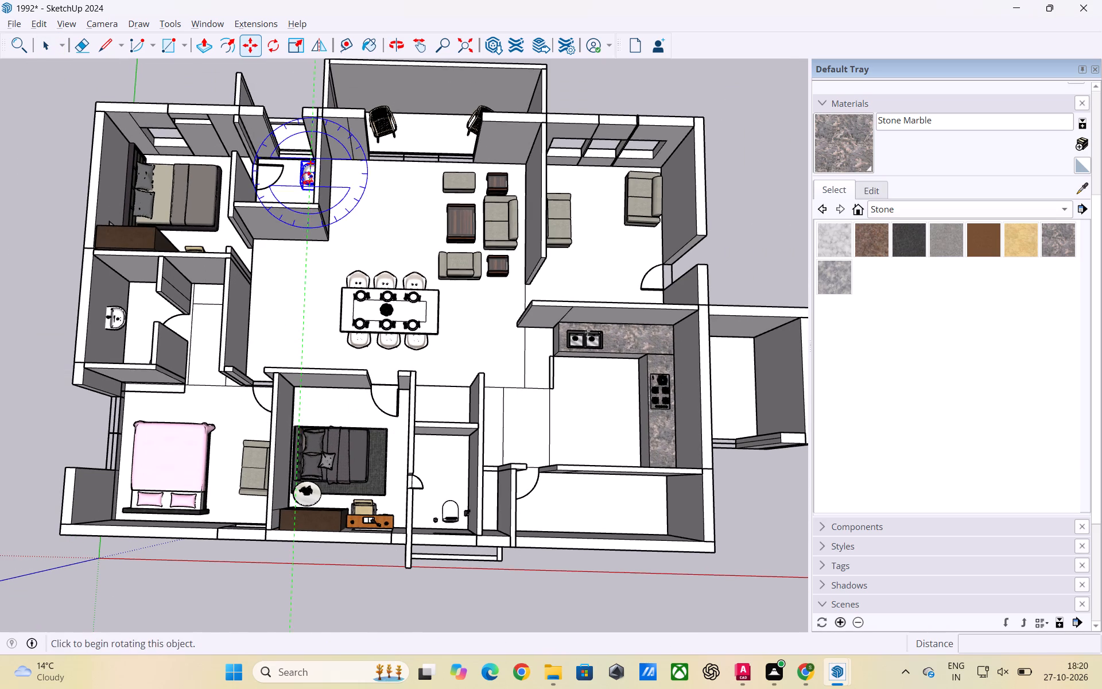
click(306, 171)
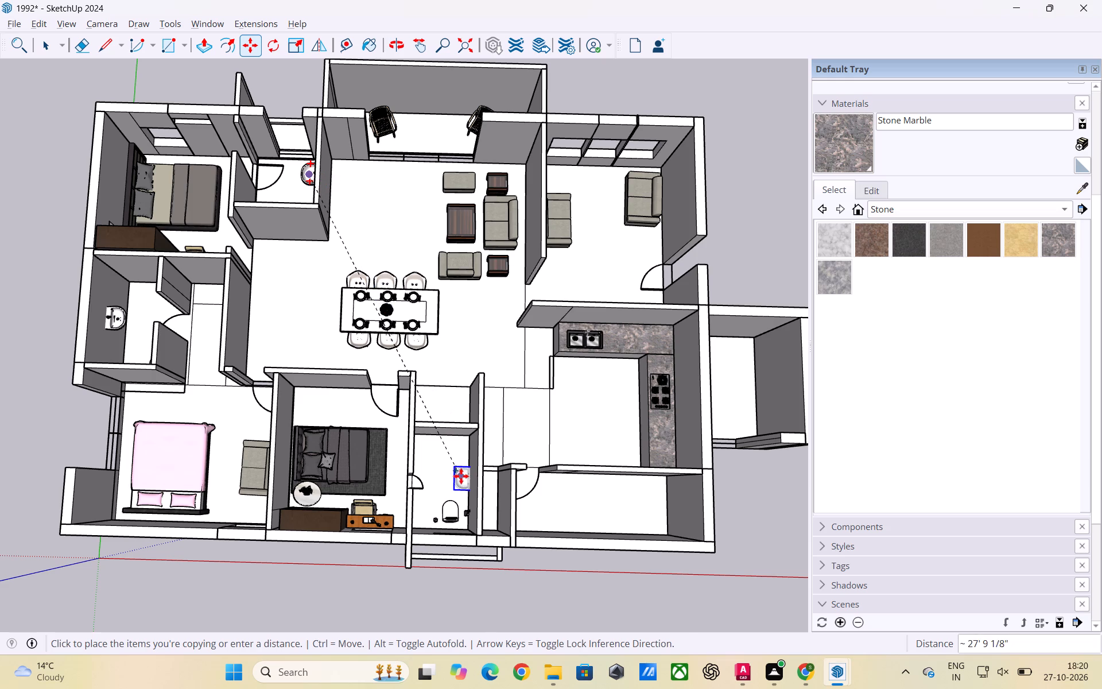
click(460, 473)
key(space)
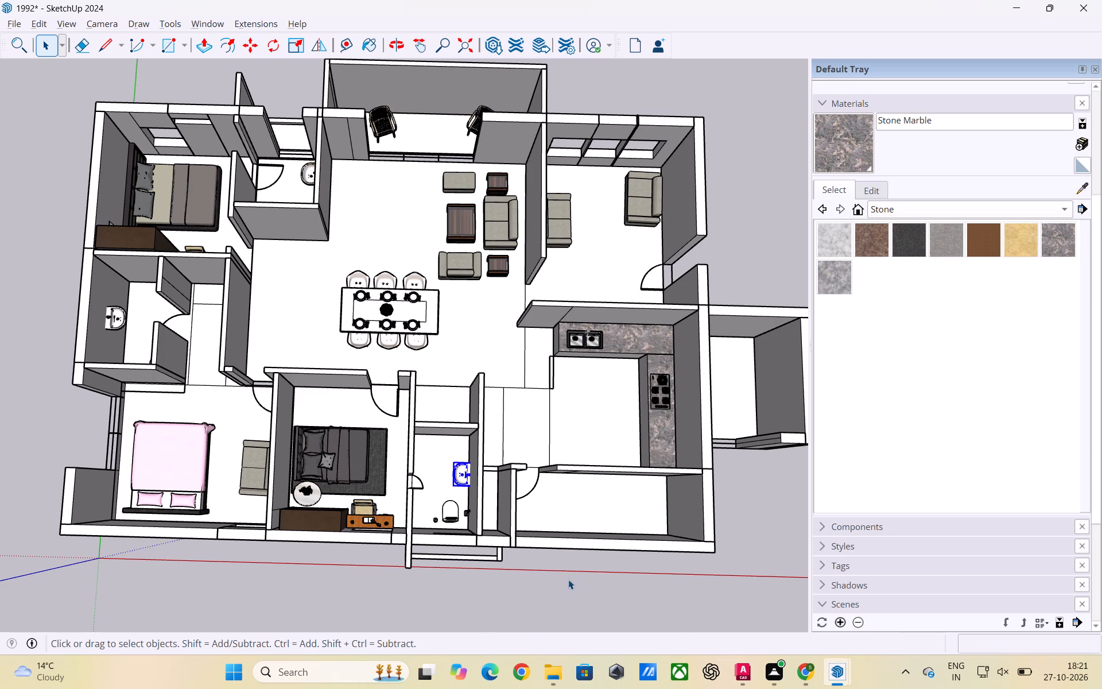
click(568, 579)
Examine the bathroom with the copied washbasin, the neighbouring kitchen and utility area, and the outer wall from several angles.
scroll(426, 463, up, 6)
scroll(426, 447, down, 6)
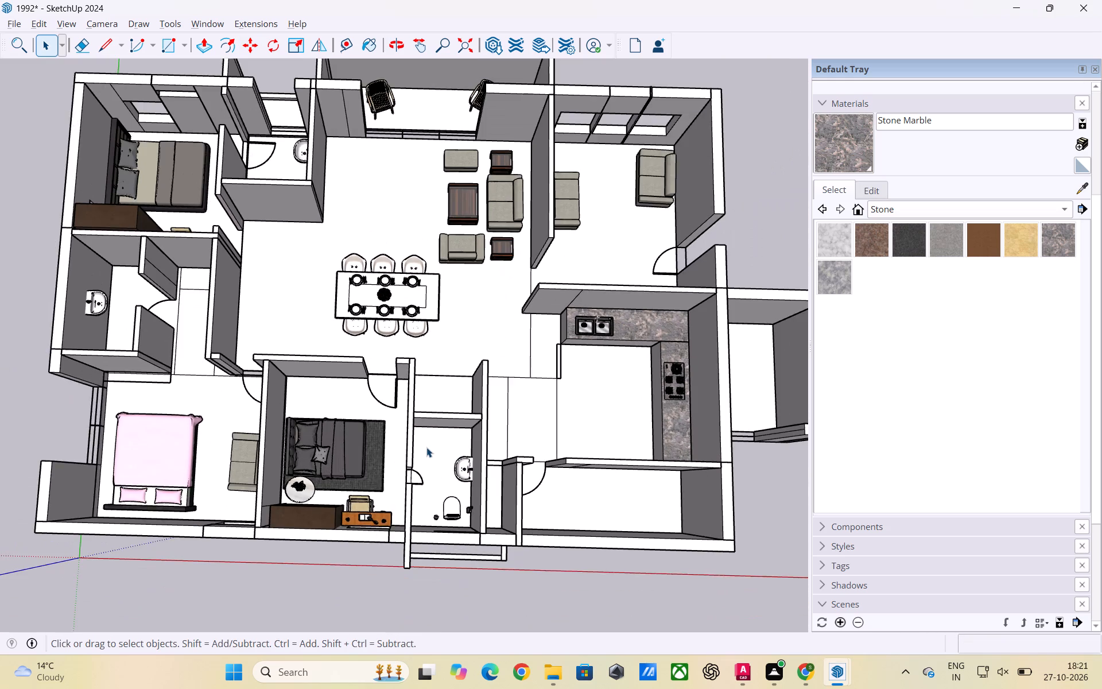
scroll(426, 447, down, 5)
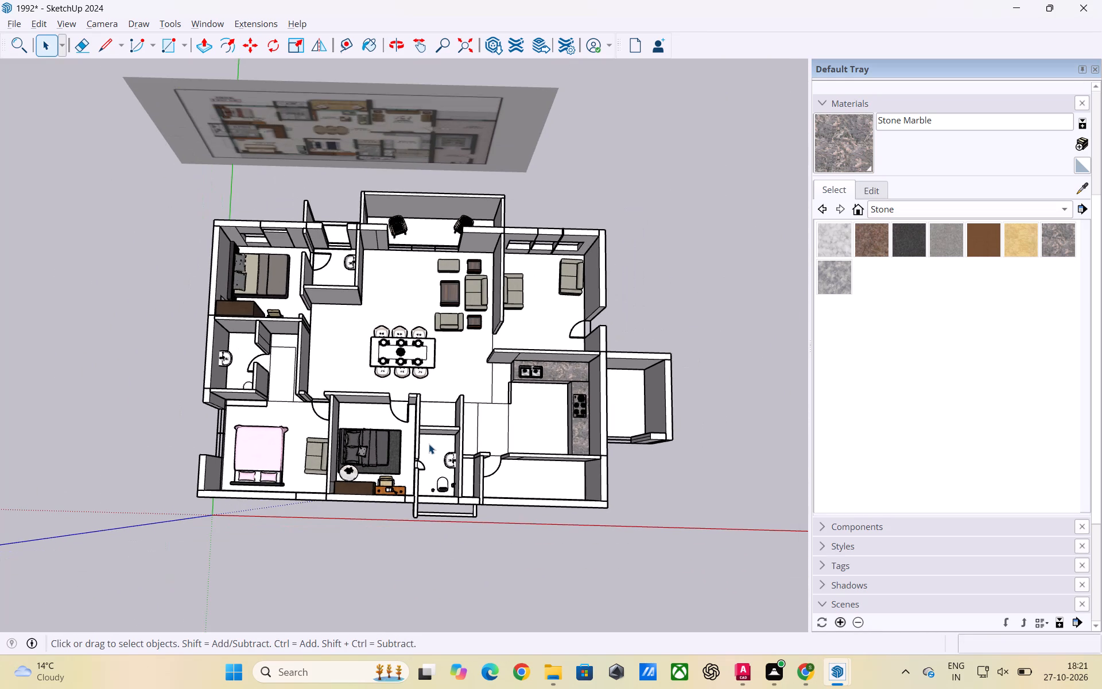
scroll(566, 474, up, 3)
scroll(467, 493, up, 2)
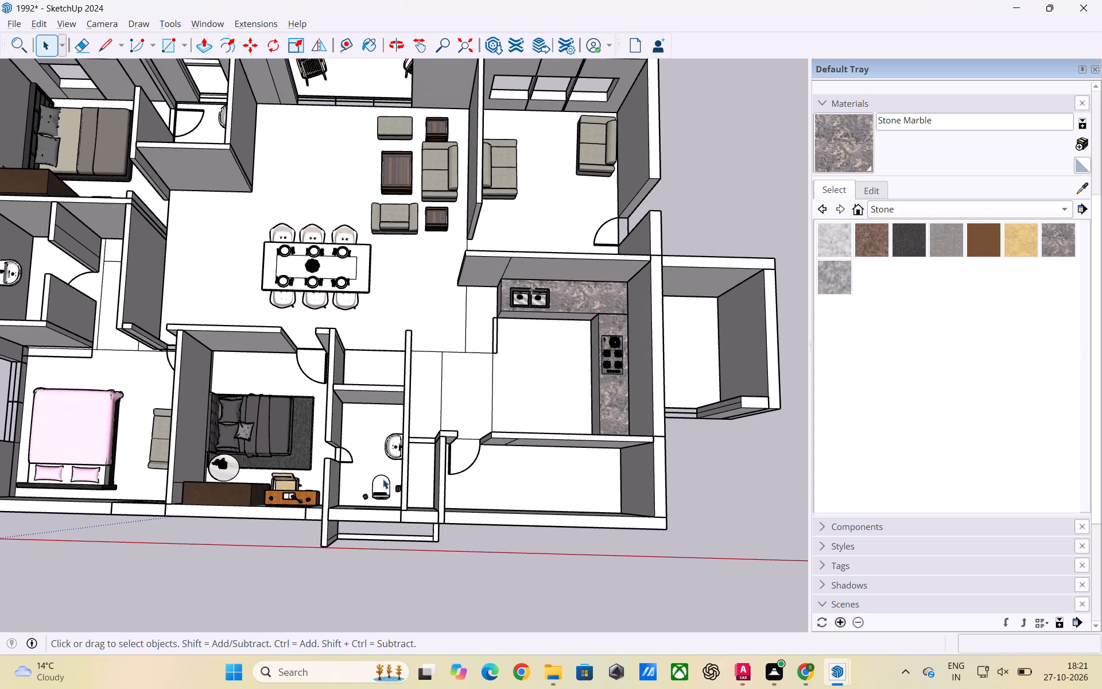
middle_drag(383, 479, 405, 399)
scroll(479, 409, down, 9)
middle_drag(591, 474, 434, 478)
scroll(441, 459, up, 2)
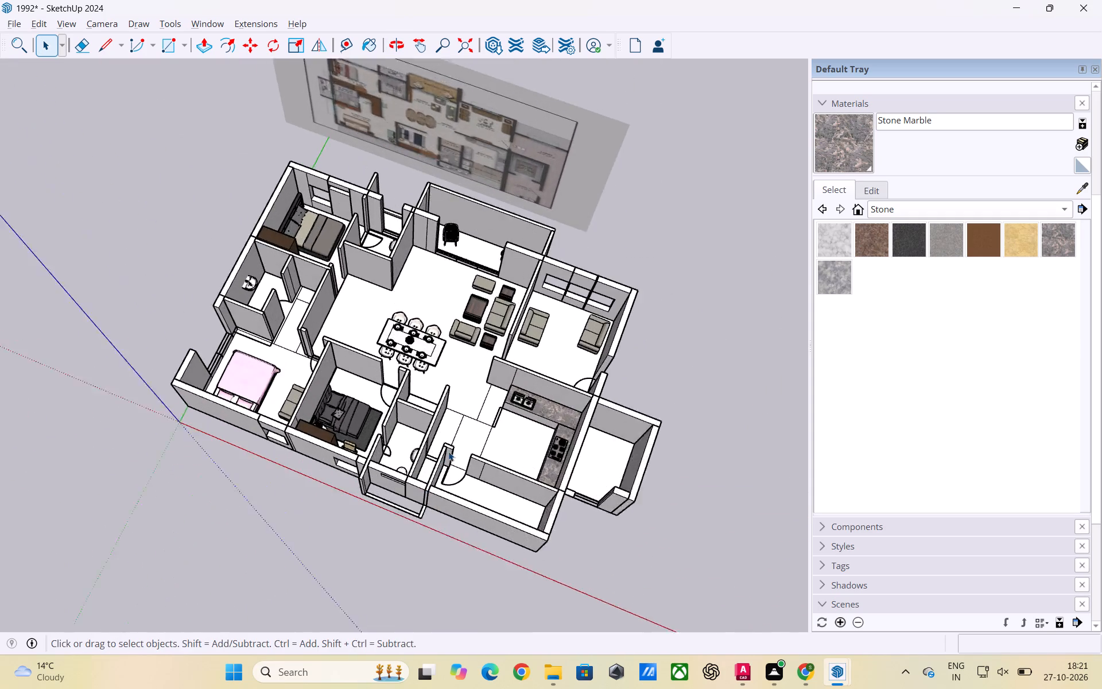
scroll(448, 451, up, 5)
middle_drag(420, 486, 537, 455)
scroll(547, 442, up, 3)
scroll(517, 435, down, 8)
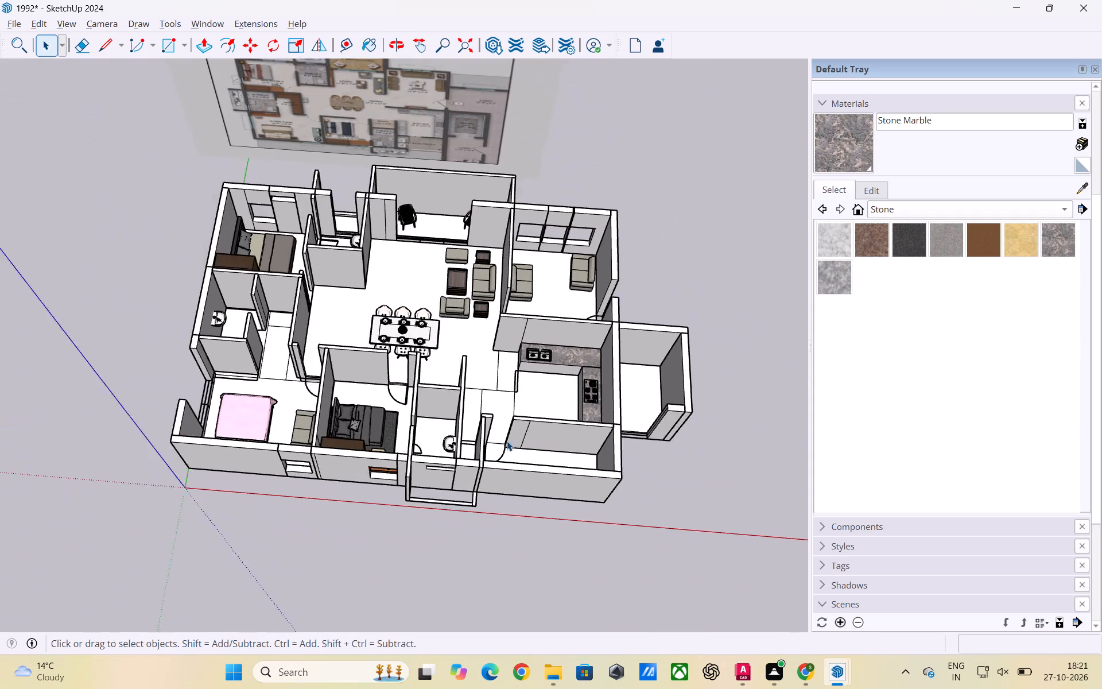
scroll(507, 441, down, 1)
middle_drag(412, 469, 457, 446)
scroll(477, 438, up, 6)
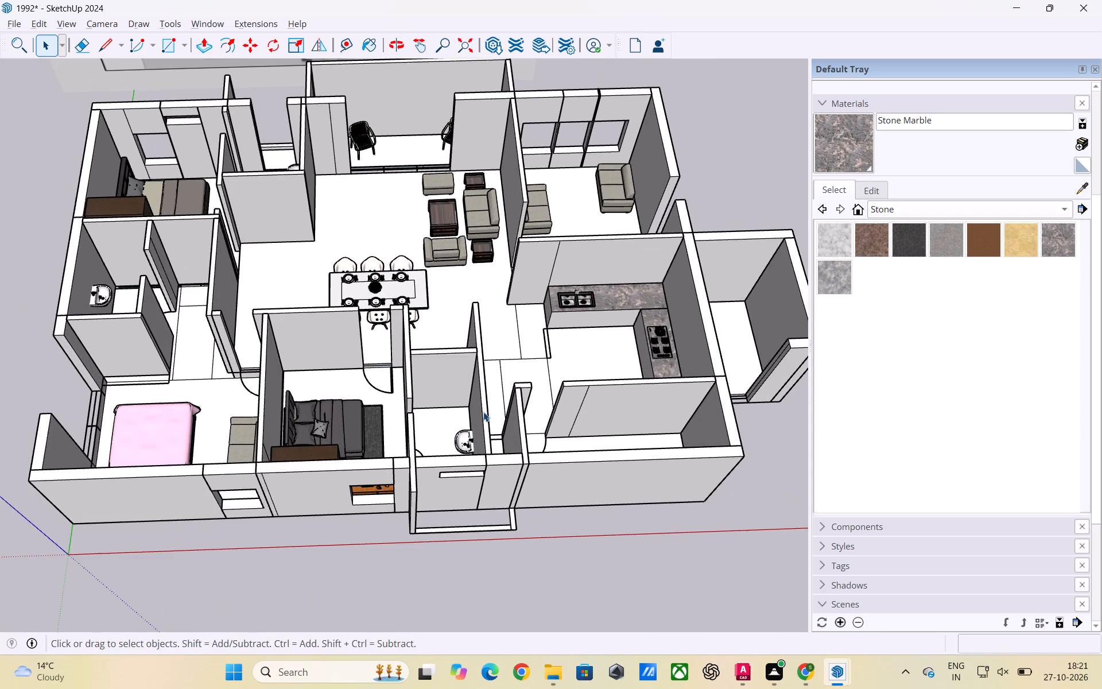
scroll(483, 412, down, 6)
middle_drag(553, 463, 474, 471)
scroll(439, 479, up, 3)
scroll(439, 479, down, 1)
scroll(449, 465, up, 2)
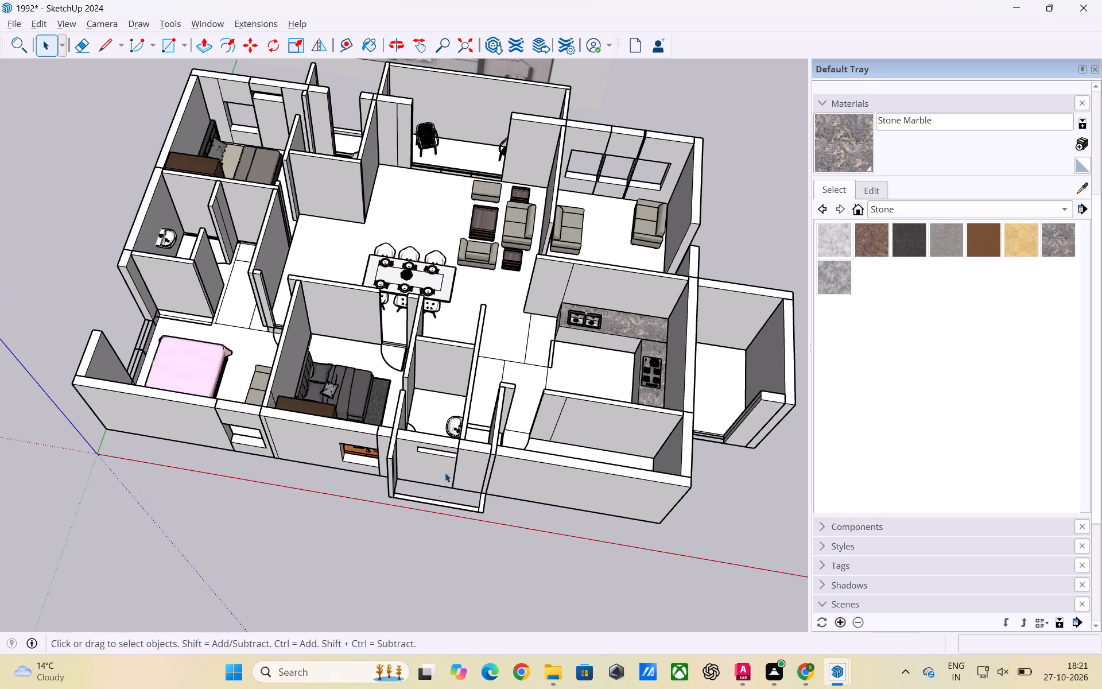
middle_drag(437, 491, 481, 402)
scroll(463, 451, up, 3)
middle_drag(422, 481, 480, 452)
scroll(461, 463, up, 1)
scroll(492, 450, down, 4)
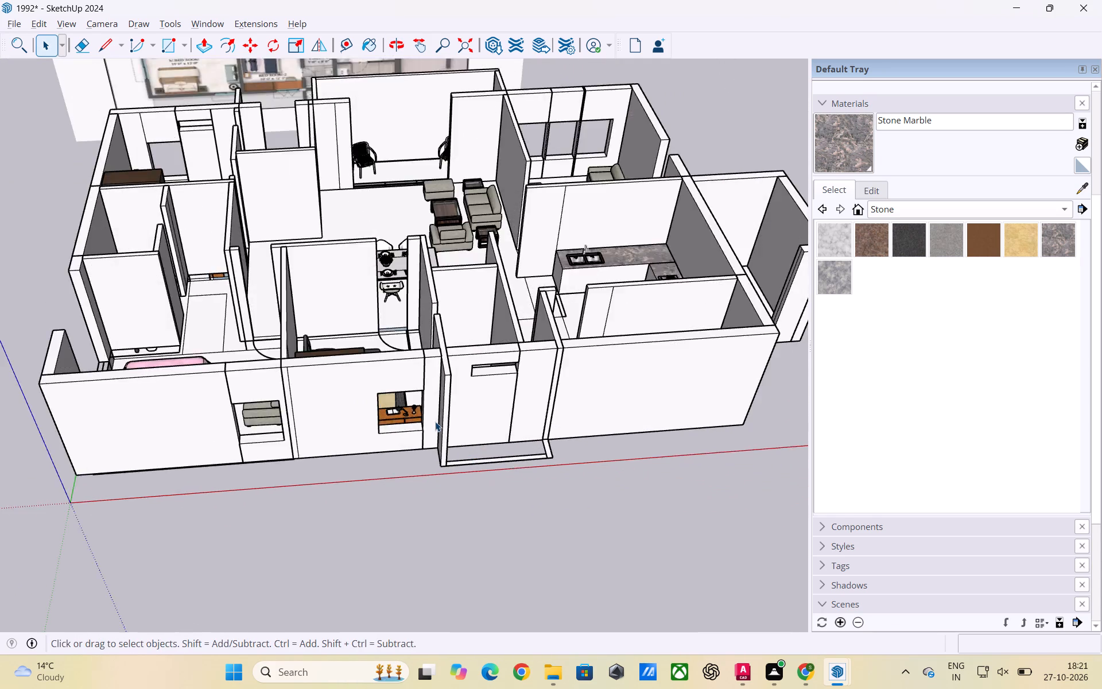
Review the whole furnished apartment from above against the reference floor plan.
scroll(435, 421, down, 6)
middle_drag(441, 425, 433, 523)
scroll(467, 284, up, 2)
middle_drag(469, 291, 456, 370)
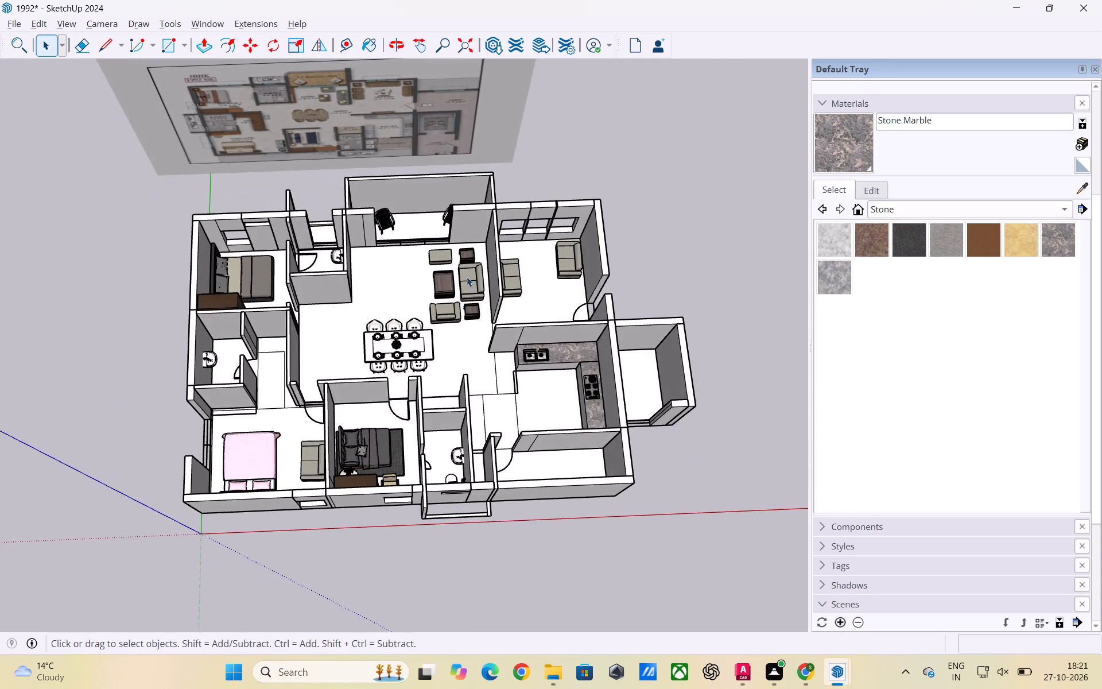
scroll(569, 159, up, 3)
scroll(355, 184, down, 6)
middle_drag(401, 208, 406, 287)
scroll(482, 249, down, 1)
scroll(482, 249, up, 2)
middle_drag(570, 183, 510, 217)
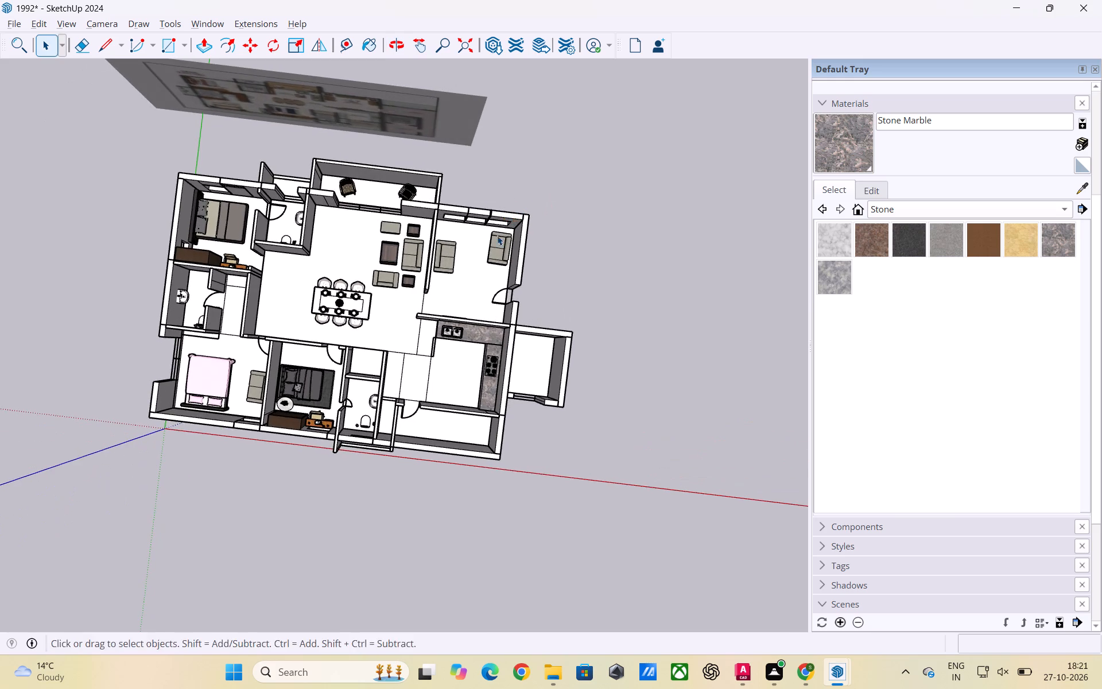
middle_drag(500, 238, 538, 230)
scroll(539, 238, down, 1)
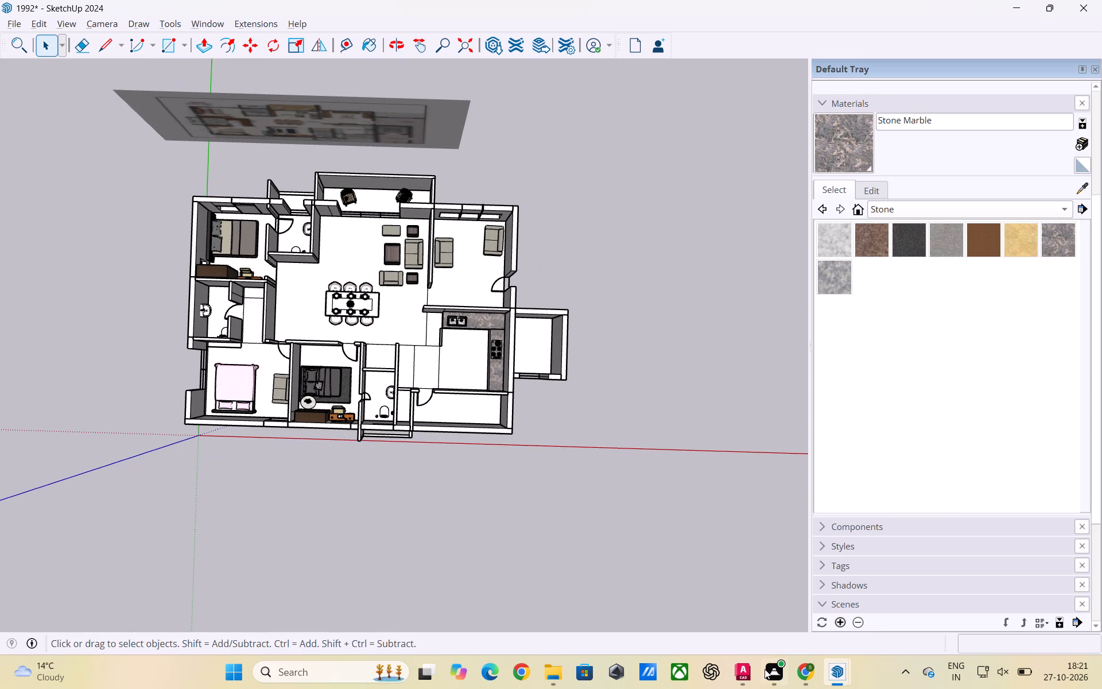
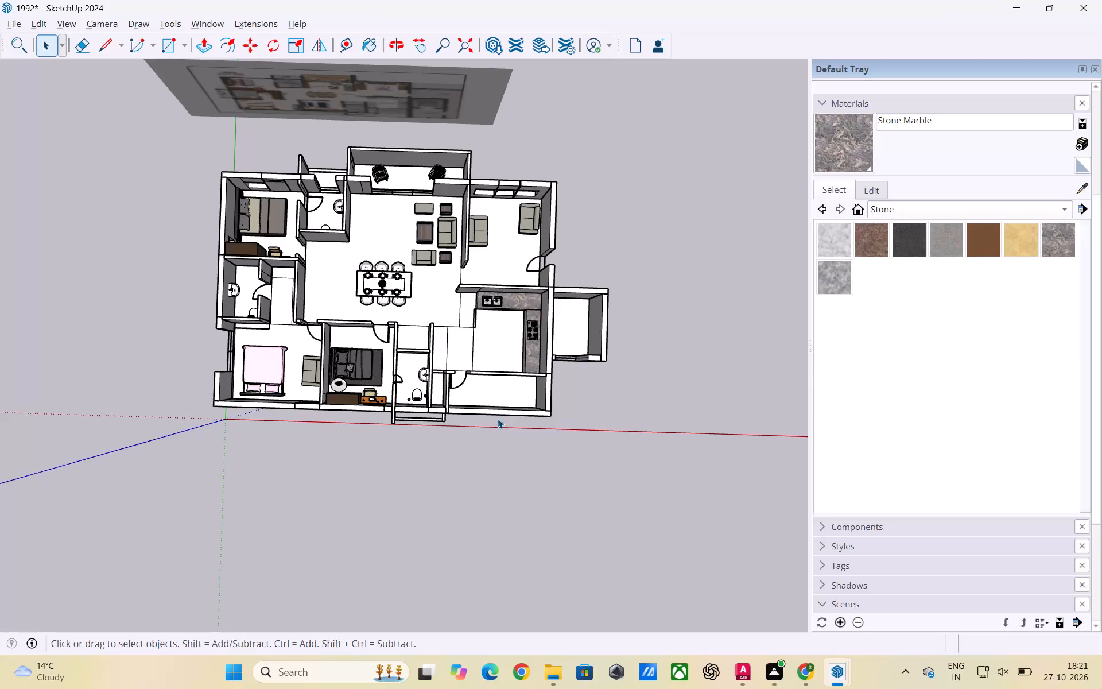
Examine the kitchen, utility area, adjoining bathroom and living spaces from the outer-wall and entrance sides.
scroll(498, 419, up, 3)
scroll(461, 415, down, 3)
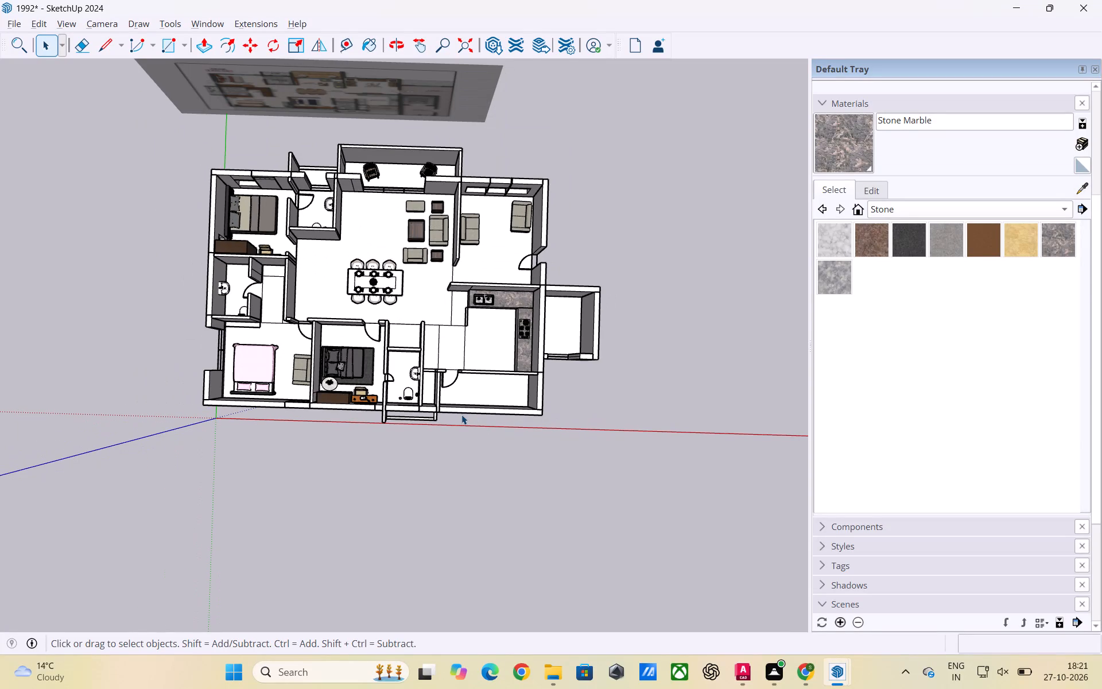
scroll(461, 415, up, 3)
middle_drag(483, 457, 524, 316)
scroll(546, 416, up, 3)
middle_drag(624, 445, 492, 451)
scroll(448, 458, up, 2)
middle_drag(408, 450, 534, 425)
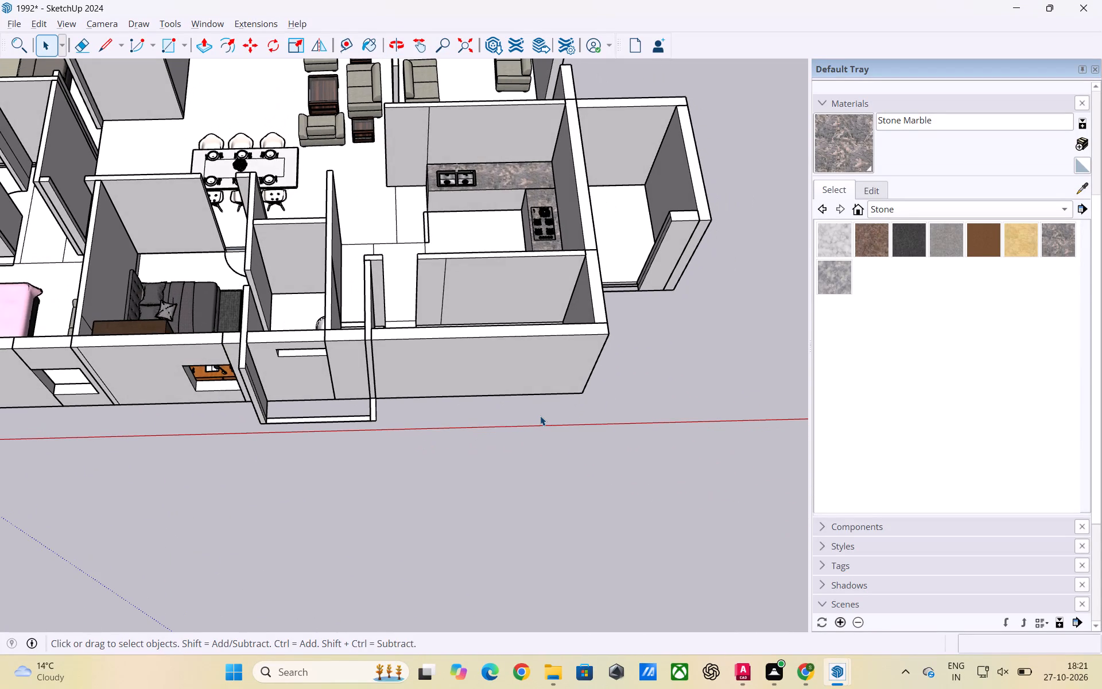
scroll(543, 415, up, 2)
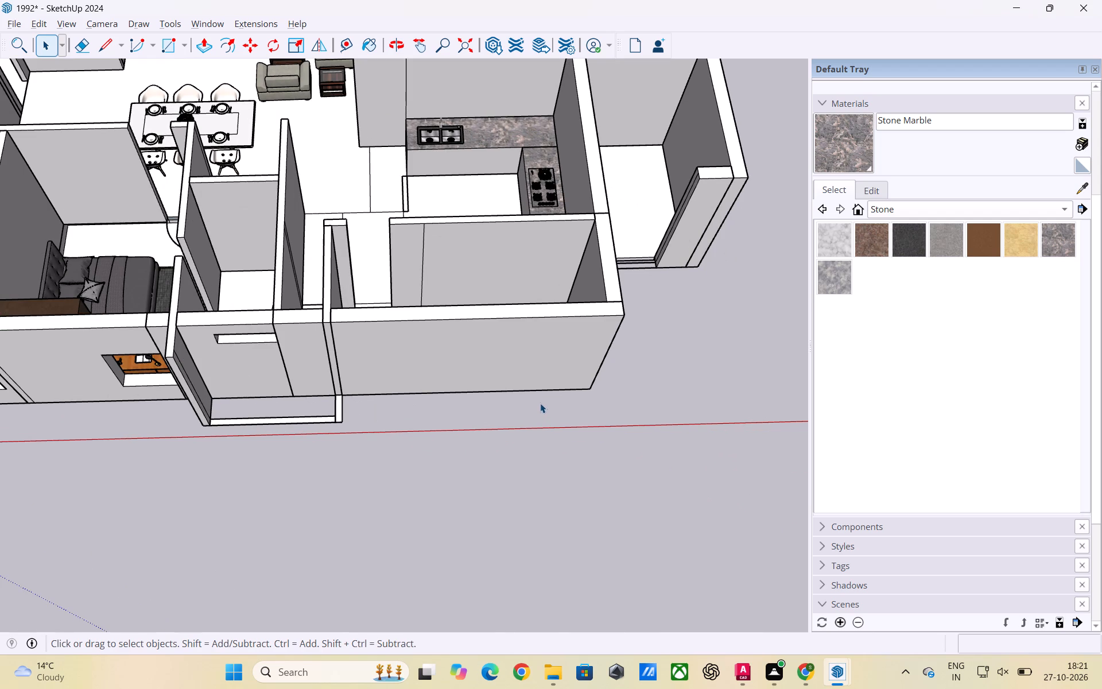
scroll(547, 408, up, 3)
scroll(577, 427, down, 3)
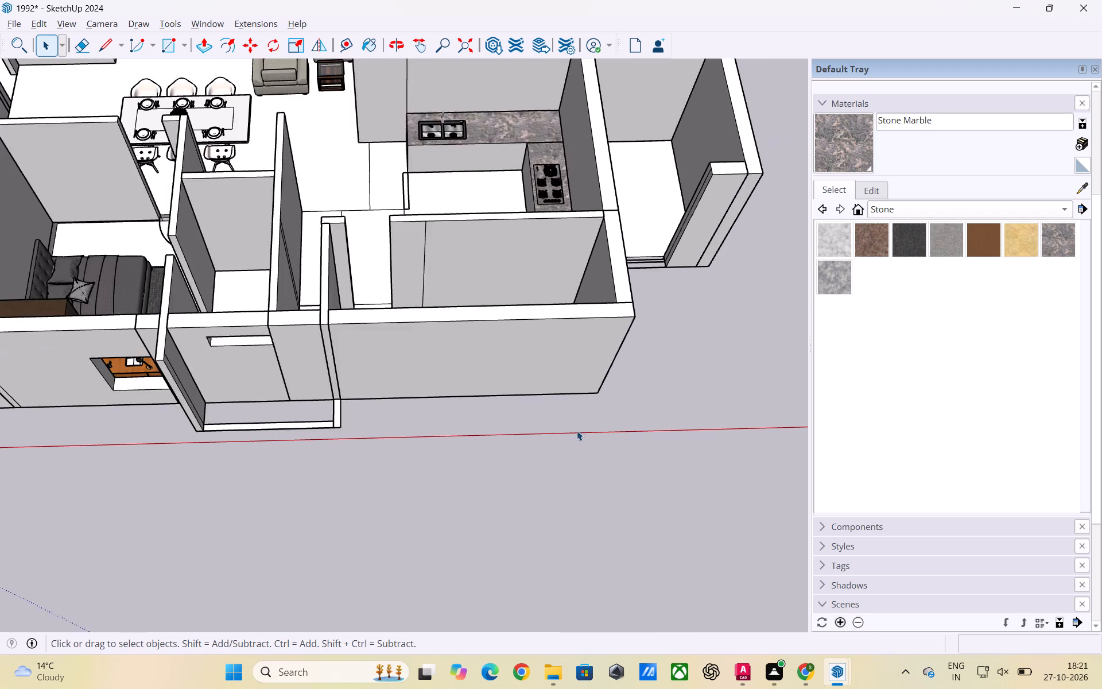
scroll(577, 431, down, 7)
middle_drag(495, 431, 495, 536)
scroll(474, 448, up, 3)
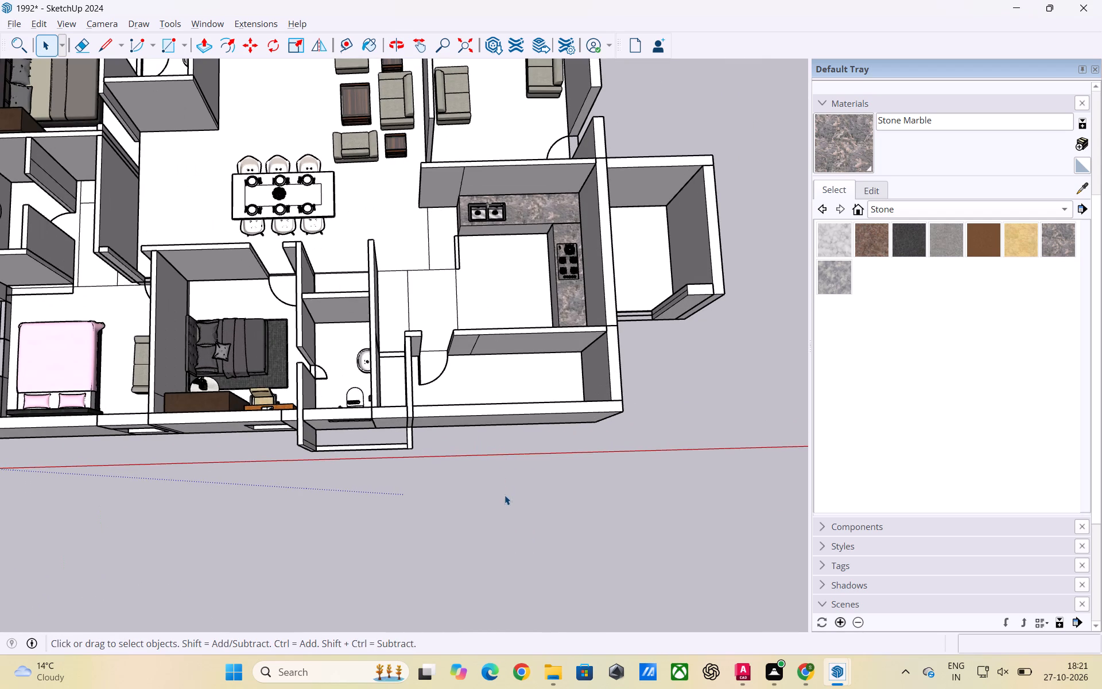
scroll(505, 485, down, 7)
middle_drag(469, 490, 492, 342)
scroll(432, 371, up, 3)
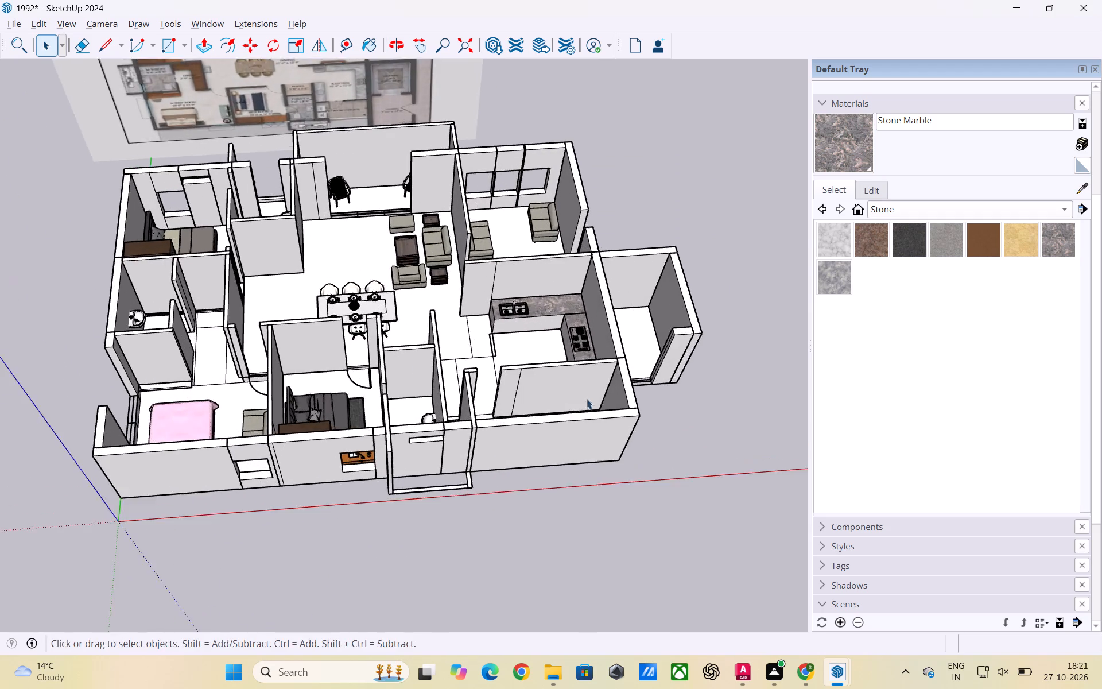
middle_drag(587, 399, 176, 350)
scroll(448, 352, up, 3)
middle_drag(669, 391, 411, 395)
scroll(483, 386, up, 3)
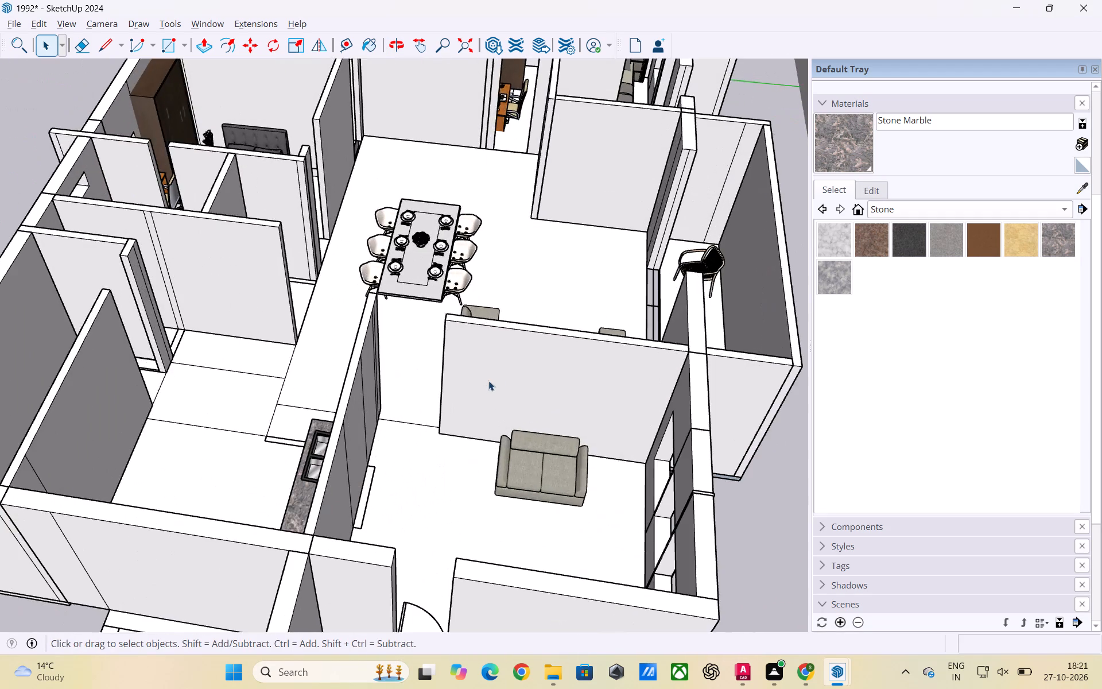
scroll(508, 373, down, 13)
middle_drag(545, 444, 560, 566)
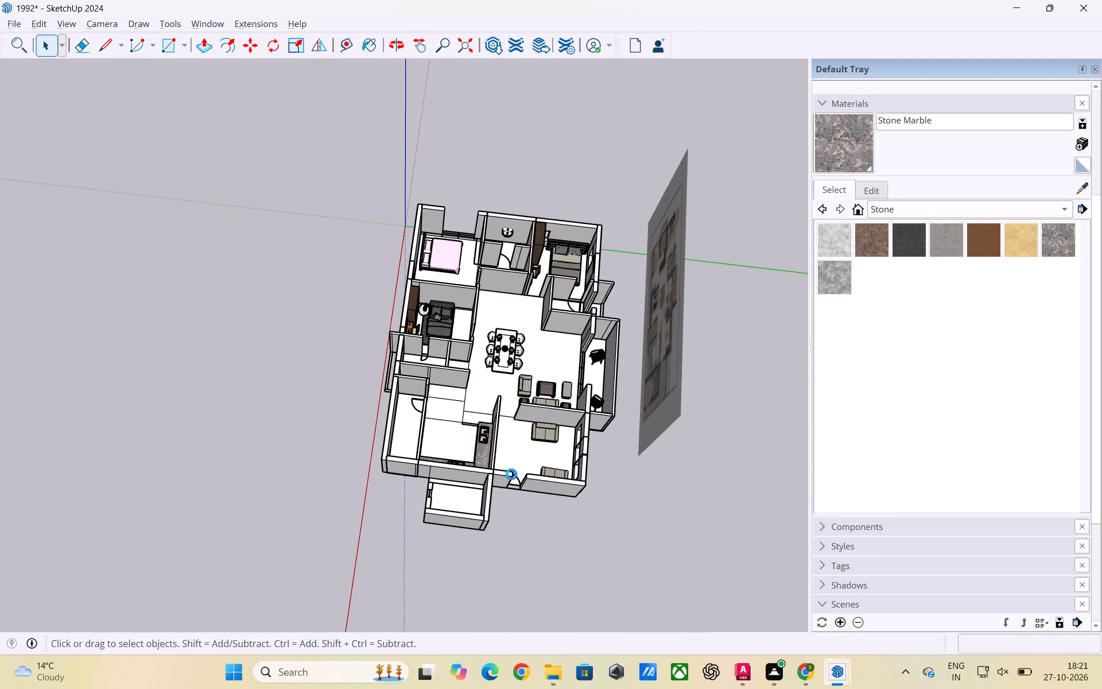
scroll(511, 473, up, 7)
scroll(444, 424, up, 2)
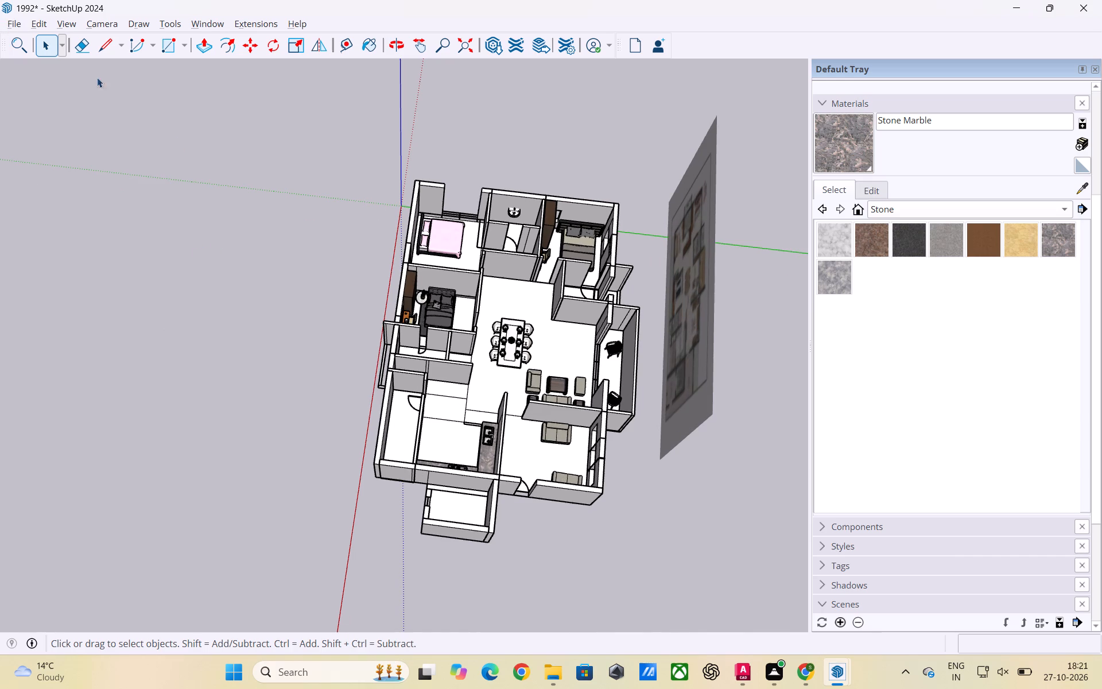
Save the model as 1992 on the Desktop in SketchUp Models format, replacing the existing file.
click(15, 25)
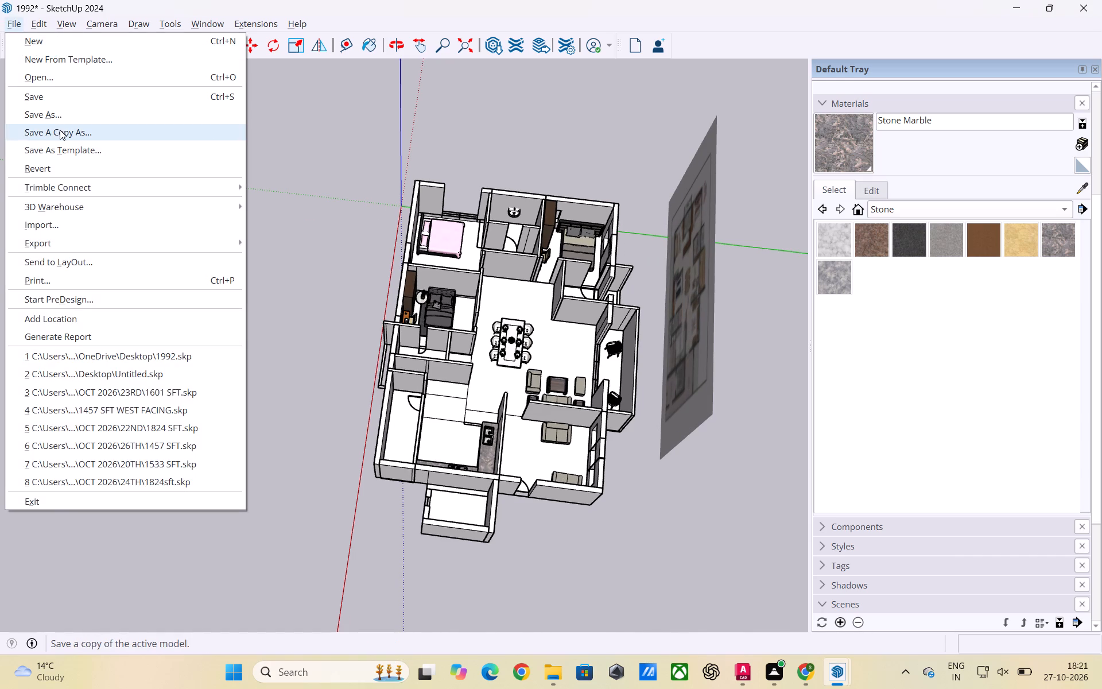
click(59, 118)
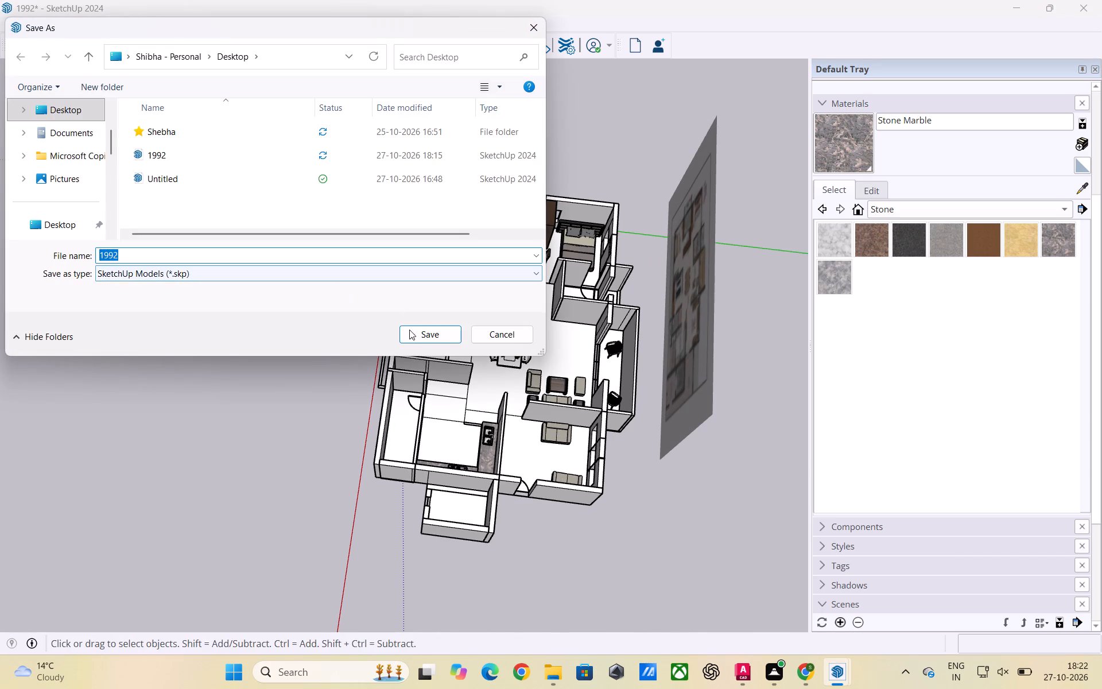
click(421, 336)
click(573, 337)
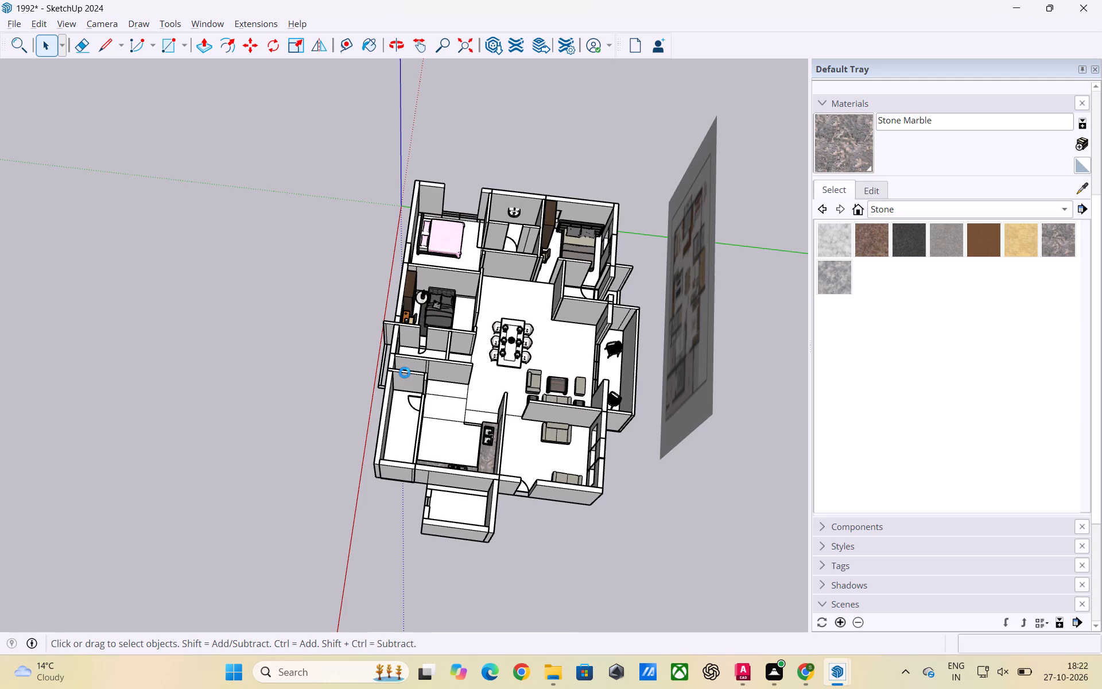
Review the furnished apartment from the entrance and balcony sides, covering the kitchen, dining, living and bedroom areas.
scroll(405, 373, up, 1)
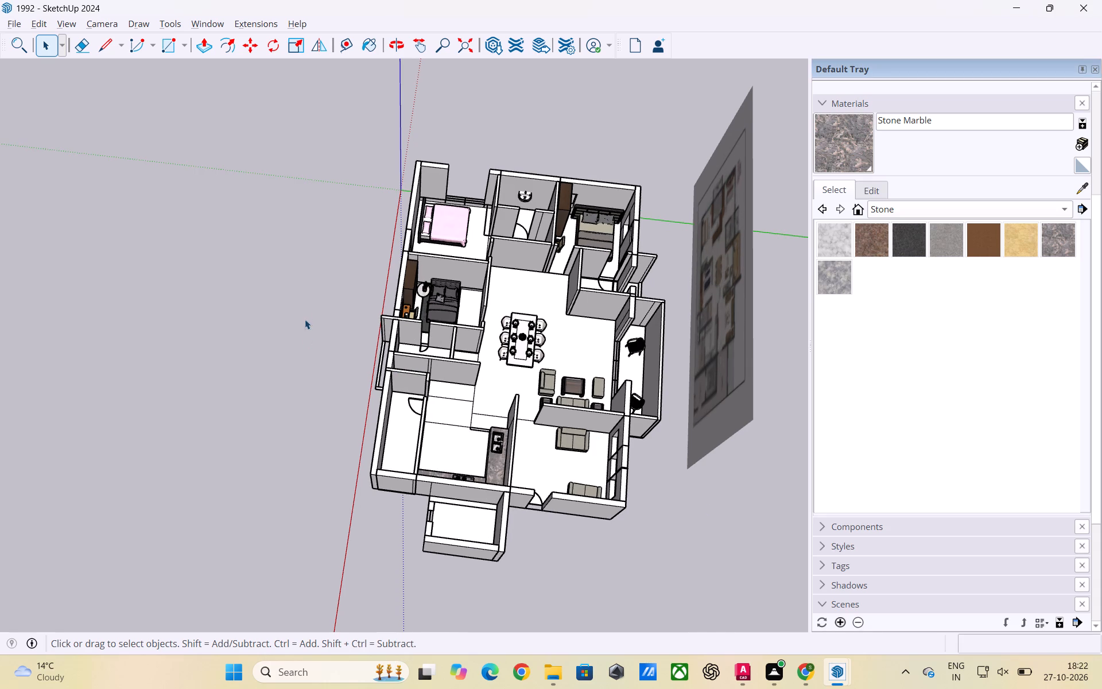
scroll(305, 315, up, 2)
scroll(331, 328, down, 10)
middle_drag(369, 378, 443, 331)
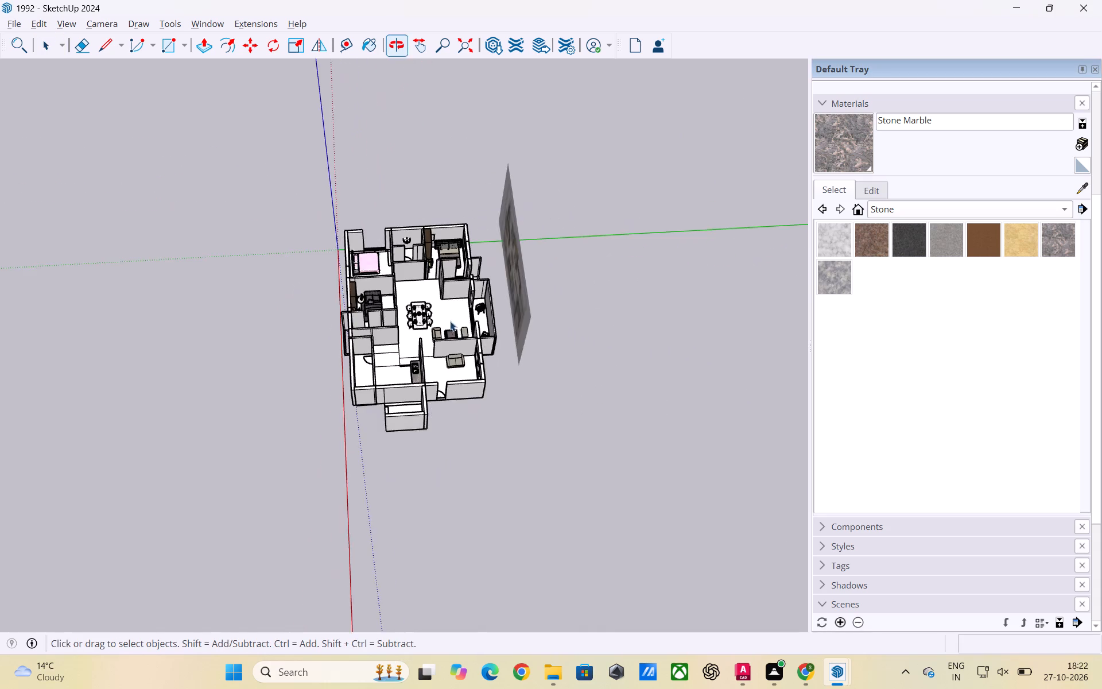
scroll(476, 343, up, 7)
scroll(620, 381, up, 4)
scroll(623, 378, down, 2)
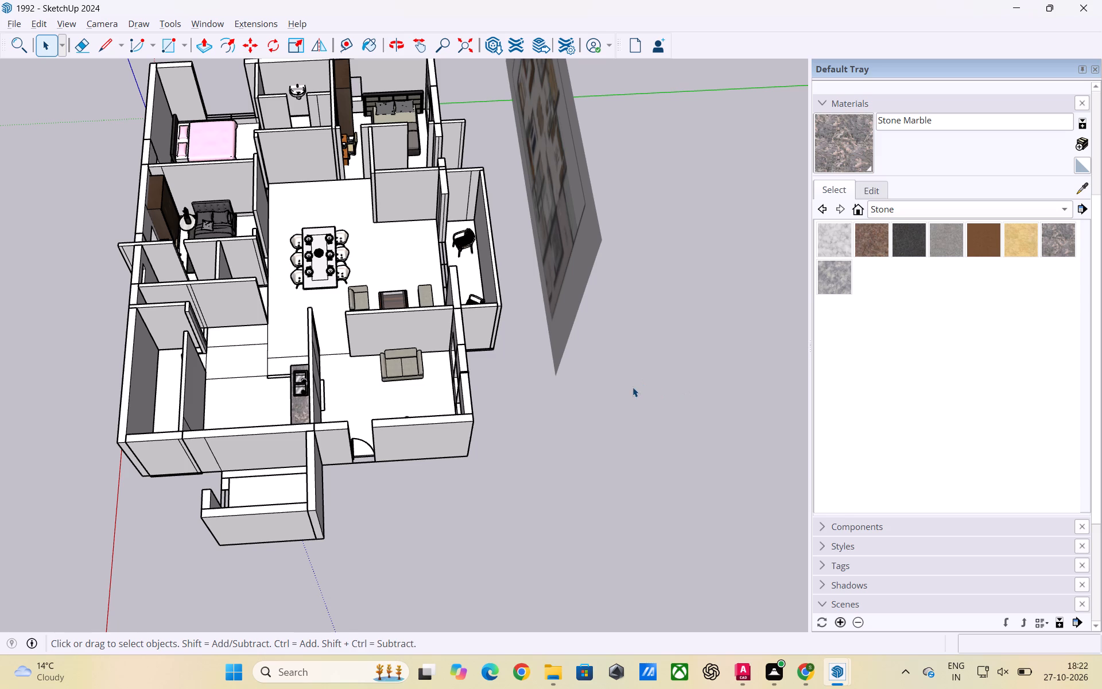
scroll(635, 382, down, 11)
middle_drag(639, 413, 502, 483)
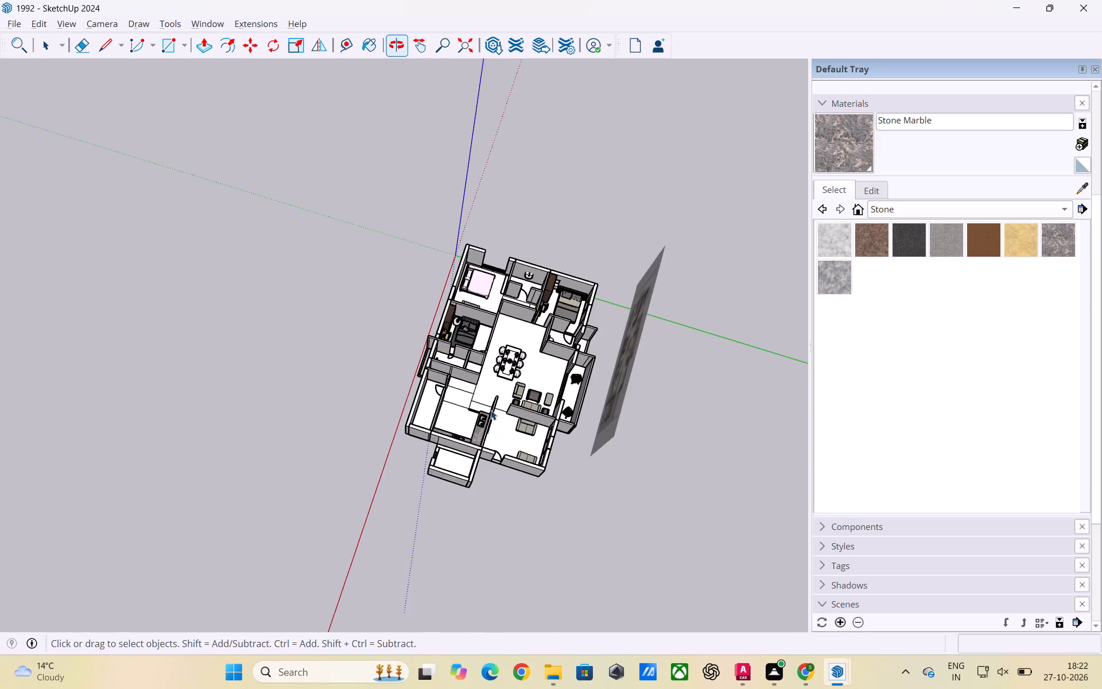
scroll(491, 394, up, 10)
middle_drag(432, 400, 530, 307)
scroll(416, 347, up, 3)
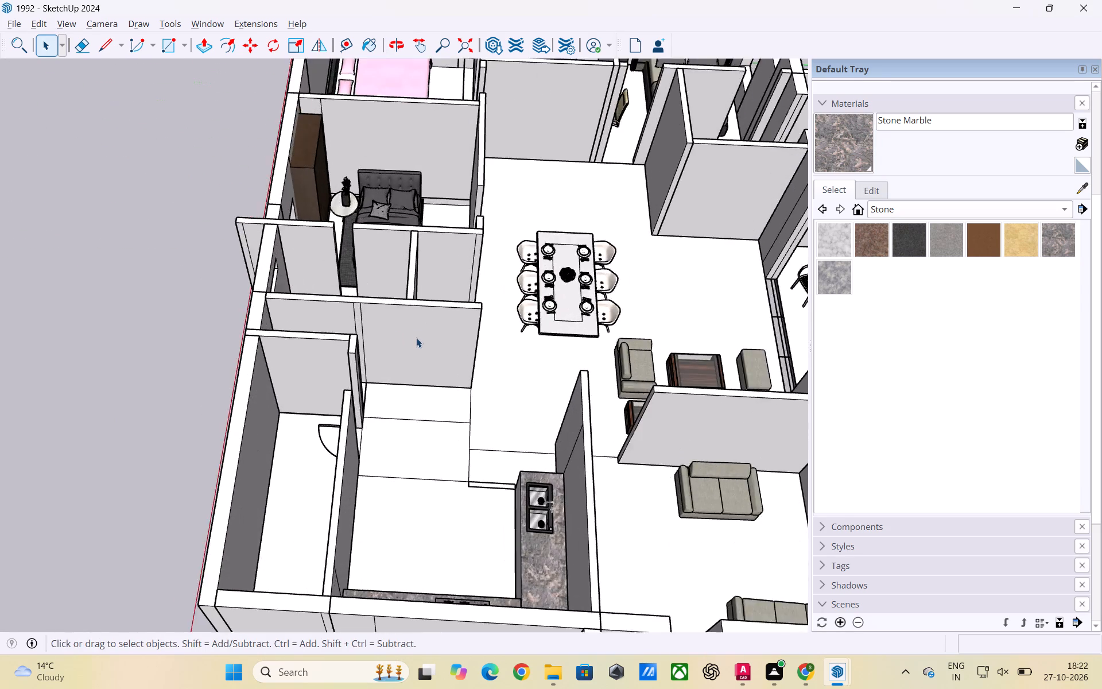
scroll(412, 327, down, 10)
scroll(399, 400, up, 6)
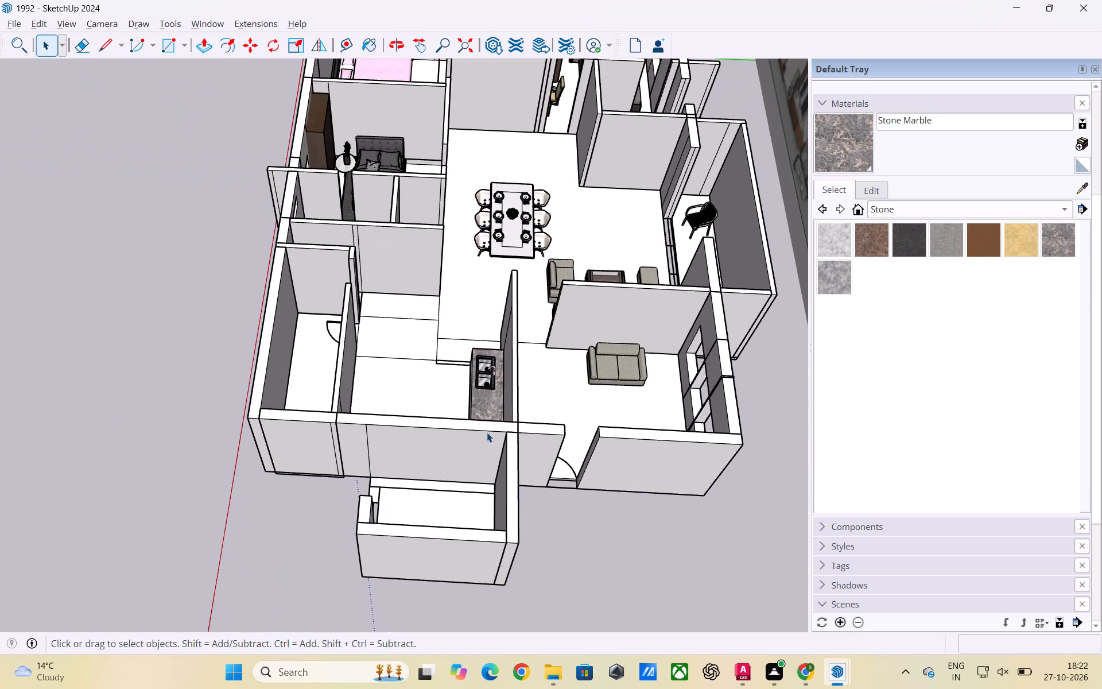
scroll(376, 442, up, 3)
scroll(360, 437, down, 5)
scroll(530, 449, down, 2)
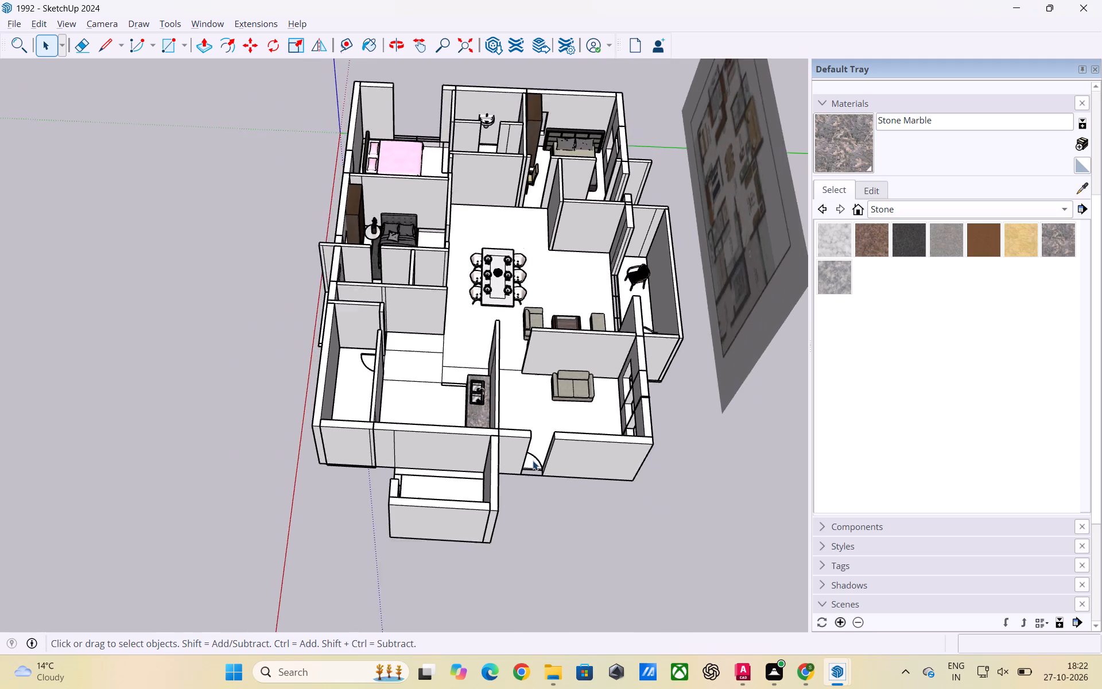
scroll(533, 460, down, 3)
middle_drag(506, 496, 529, 559)
scroll(535, 479, up, 9)
middle_drag(607, 498, 413, 508)
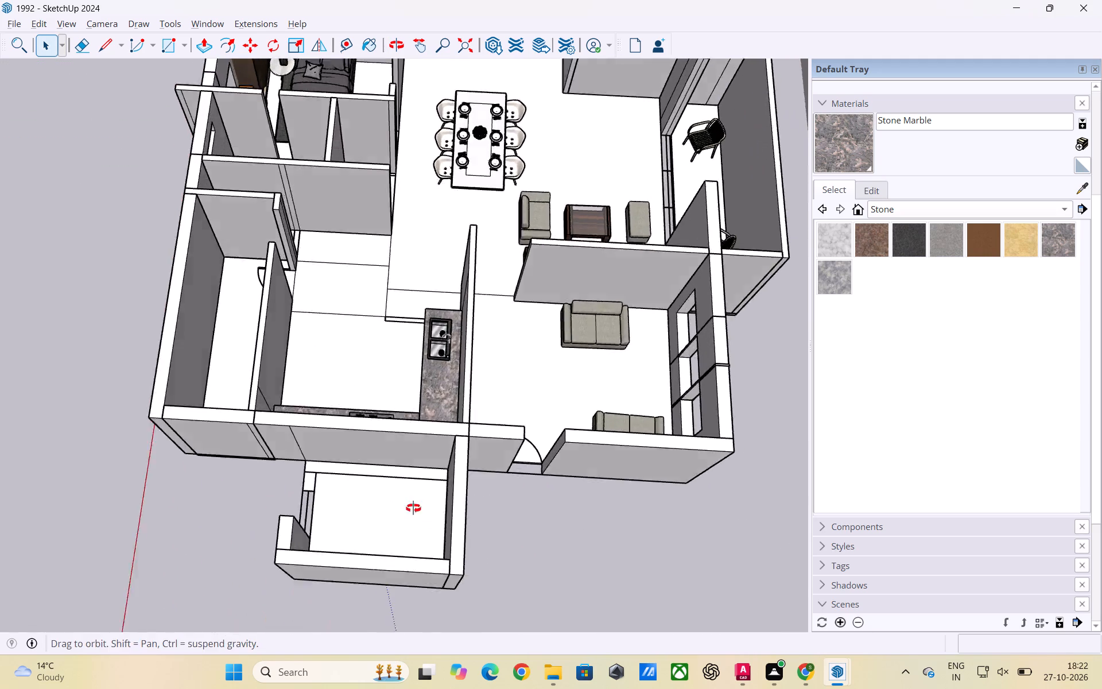
middle_drag(413, 508, 315, 464)
scroll(438, 436, up, 2)
scroll(444, 429, down, 3)
middle_drag(529, 433, 294, 428)
scroll(447, 417, up, 3)
scroll(463, 395, down, 14)
scroll(452, 429, up, 3)
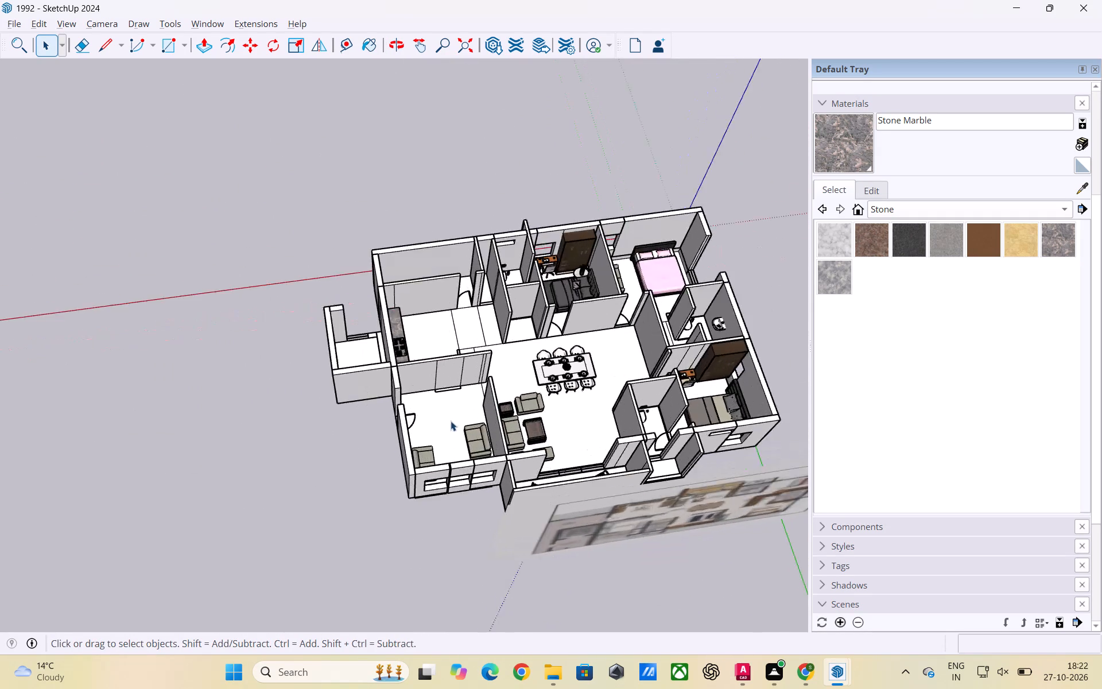
scroll(451, 421, up, 3)
scroll(148, 376, down, 6)
scroll(412, 440, up, 3)
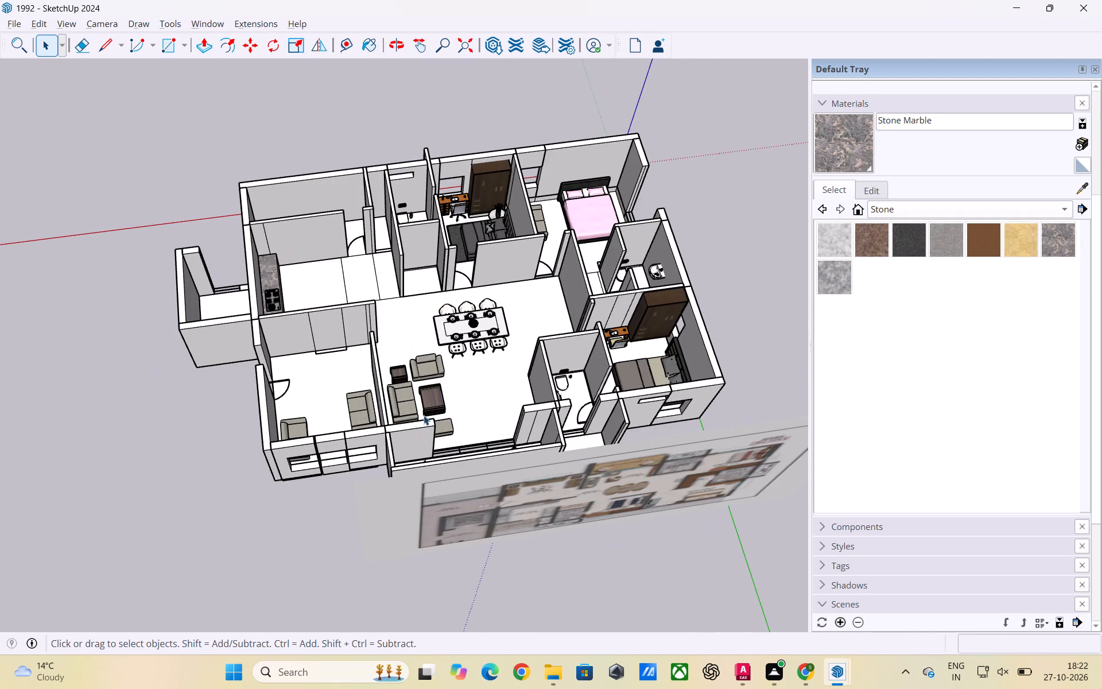
scroll(423, 416, down, 4)
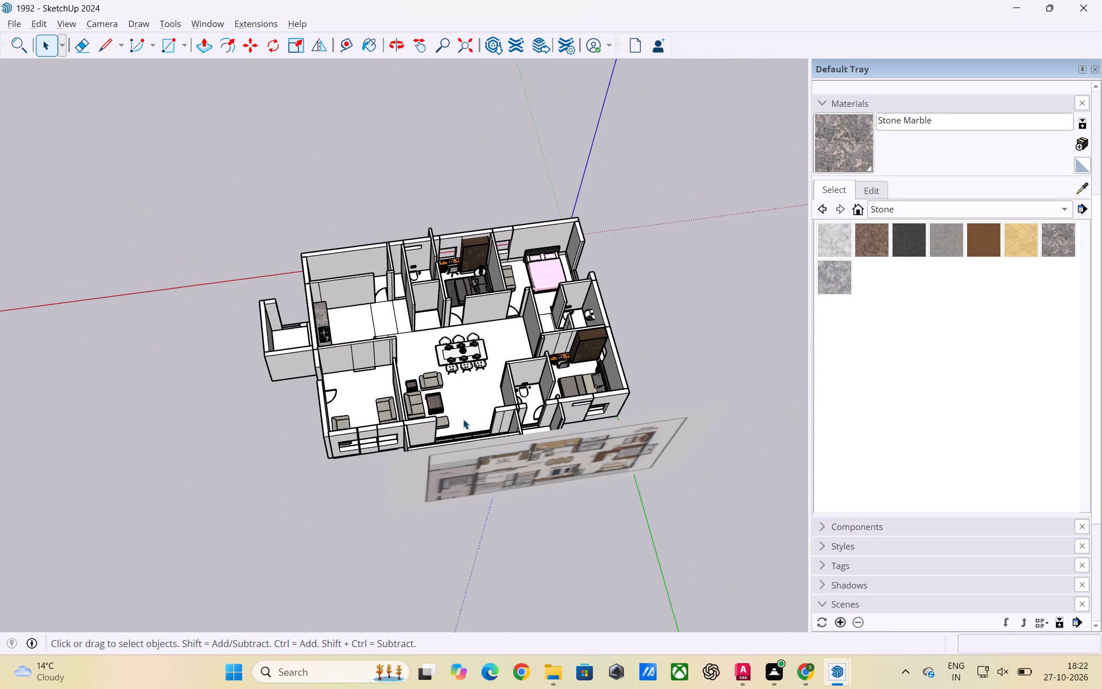
Compare the furnished apartment with the upright reference floor plan from the balcony and entrance sides.
scroll(534, 456, up, 2)
middle_drag(540, 475, 583, 367)
scroll(548, 475, up, 1)
scroll(604, 435, up, 4)
scroll(592, 420, down, 5)
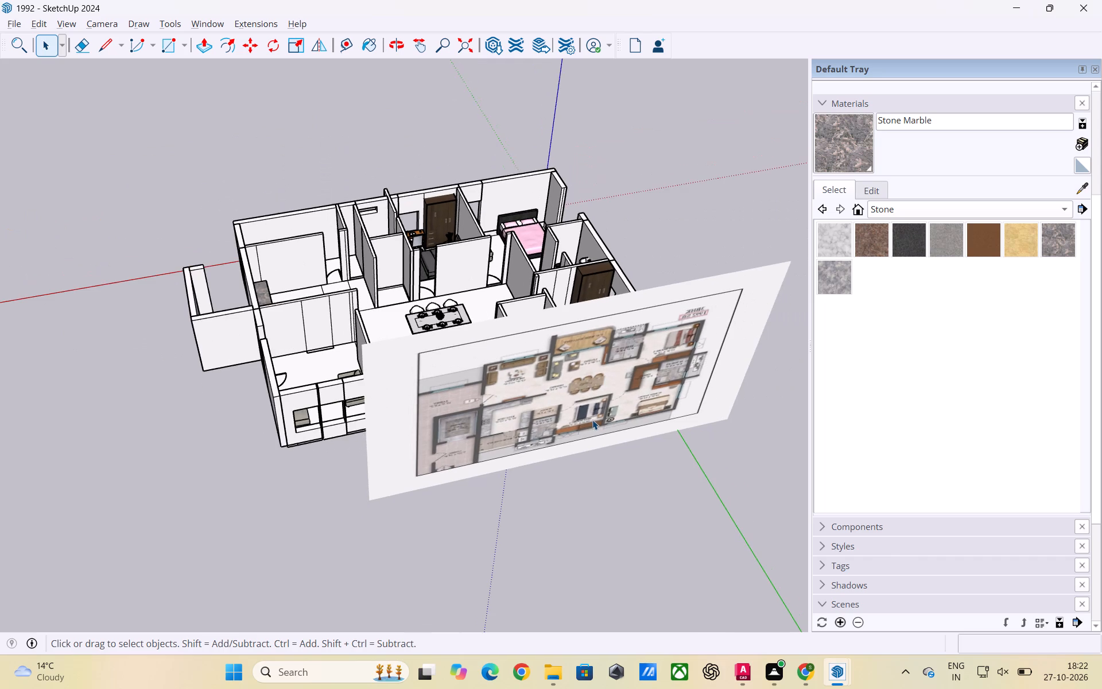
scroll(595, 417, down, 3)
scroll(597, 441, up, 3)
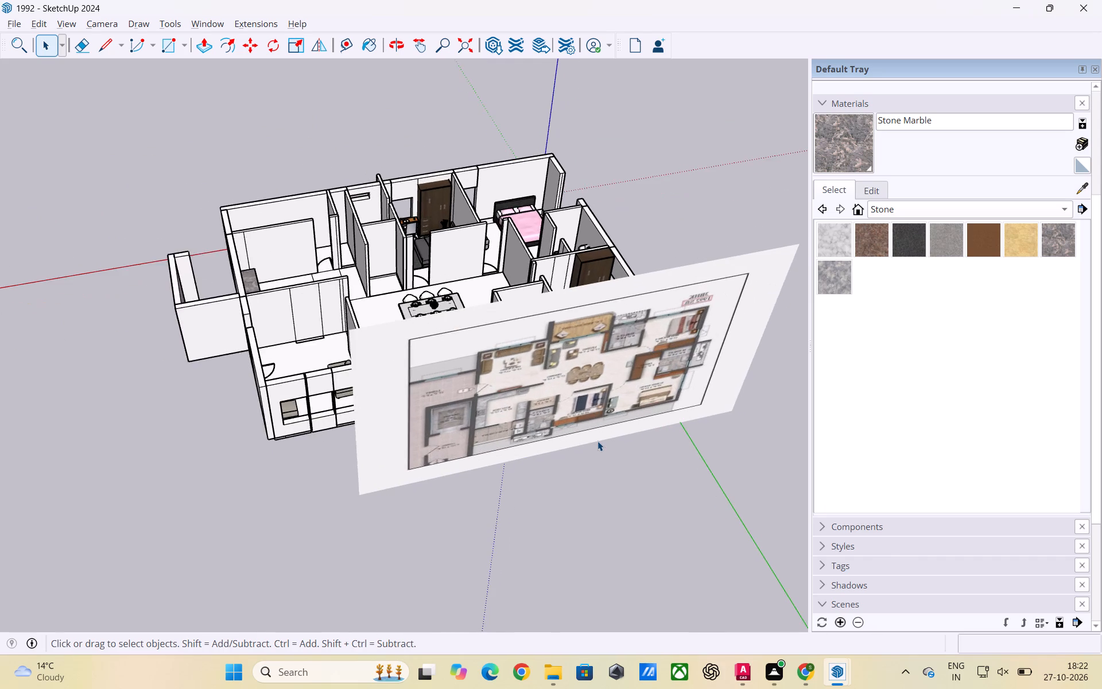
scroll(597, 441, down, 5)
middle_drag(604, 458, 769, 432)
scroll(506, 445, up, 3)
middle_drag(402, 477, 605, 509)
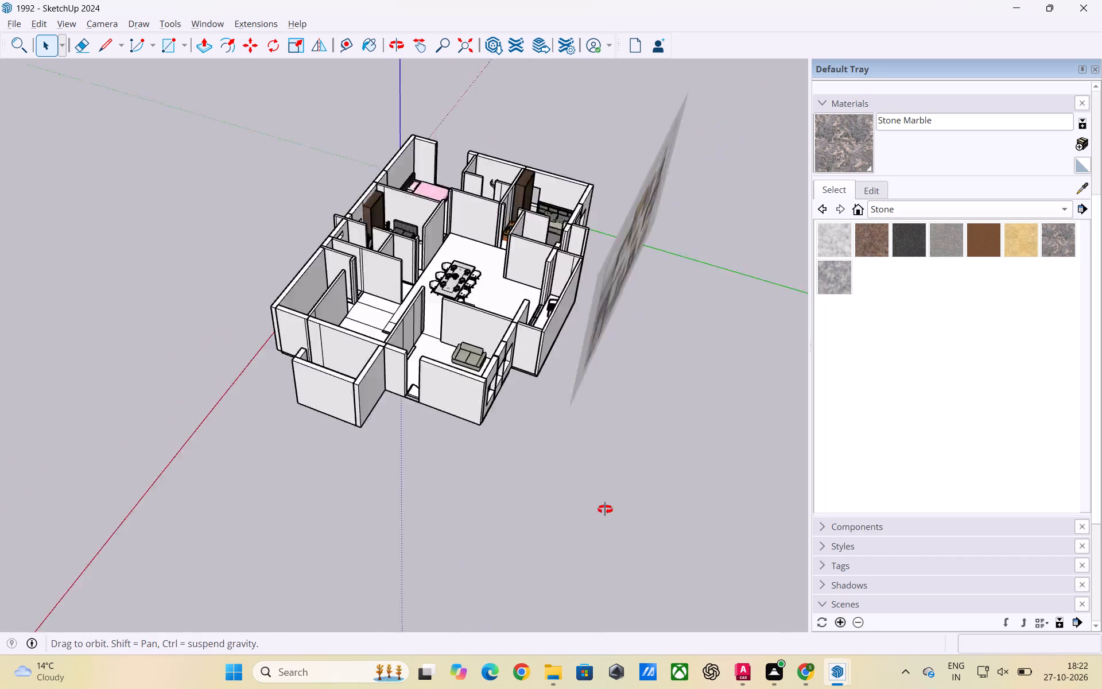
middle_drag(605, 509, 630, 494)
scroll(515, 451, down, 6)
middle_drag(529, 460, 599, 517)
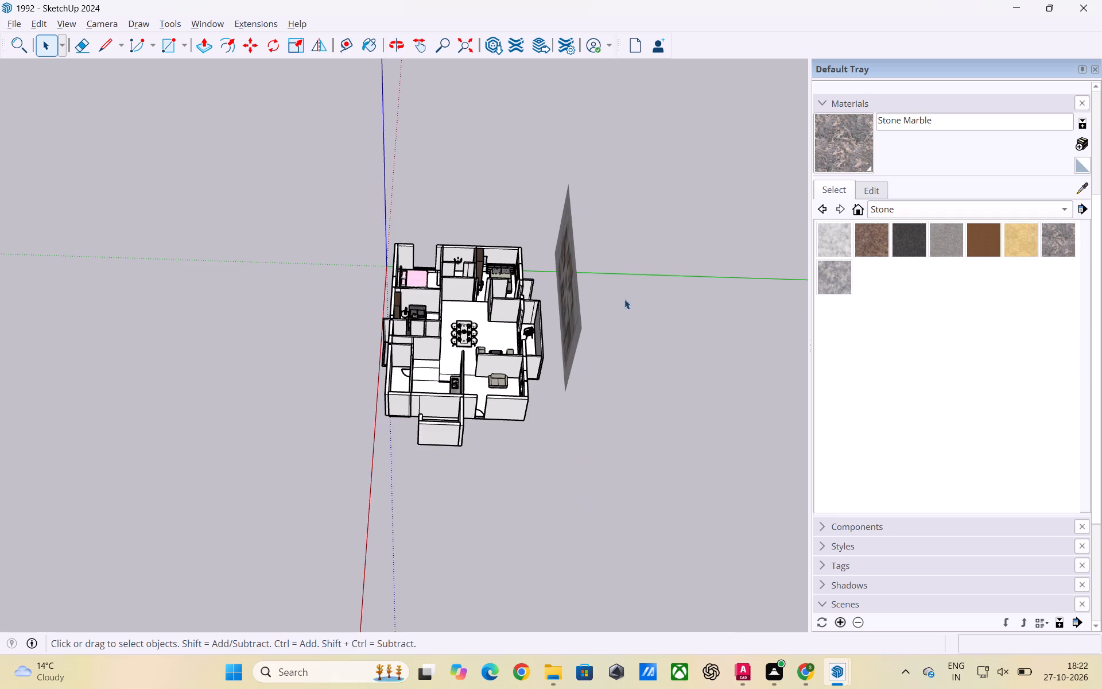
scroll(621, 326, down, 2)
scroll(476, 432, up, 5)
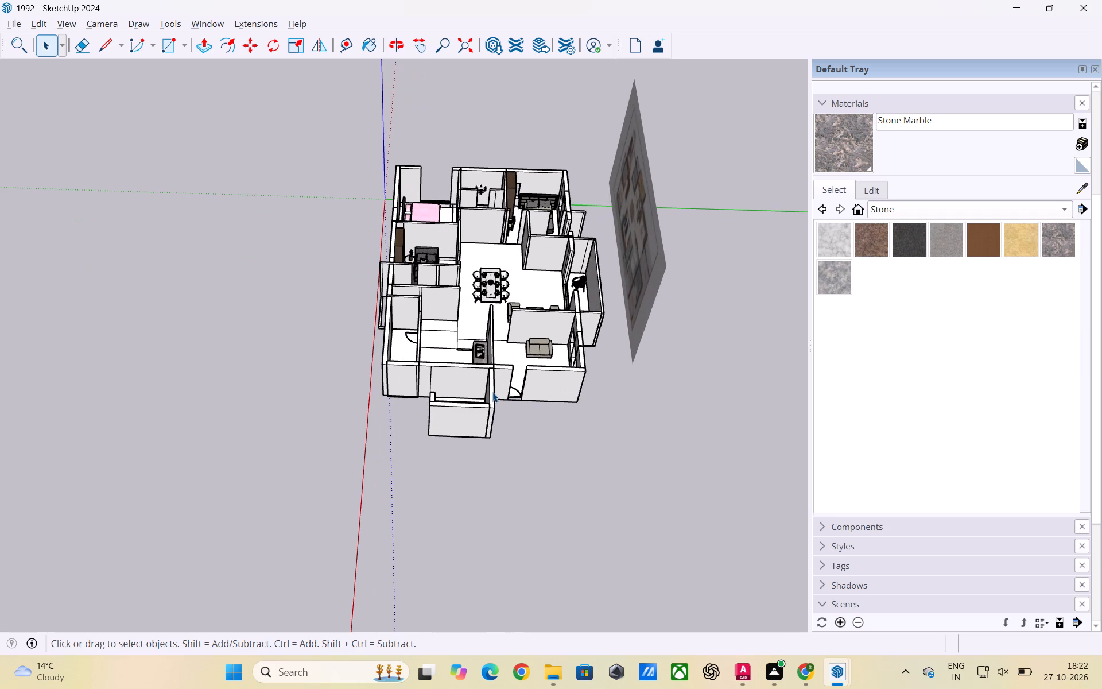
scroll(474, 351, up, 3)
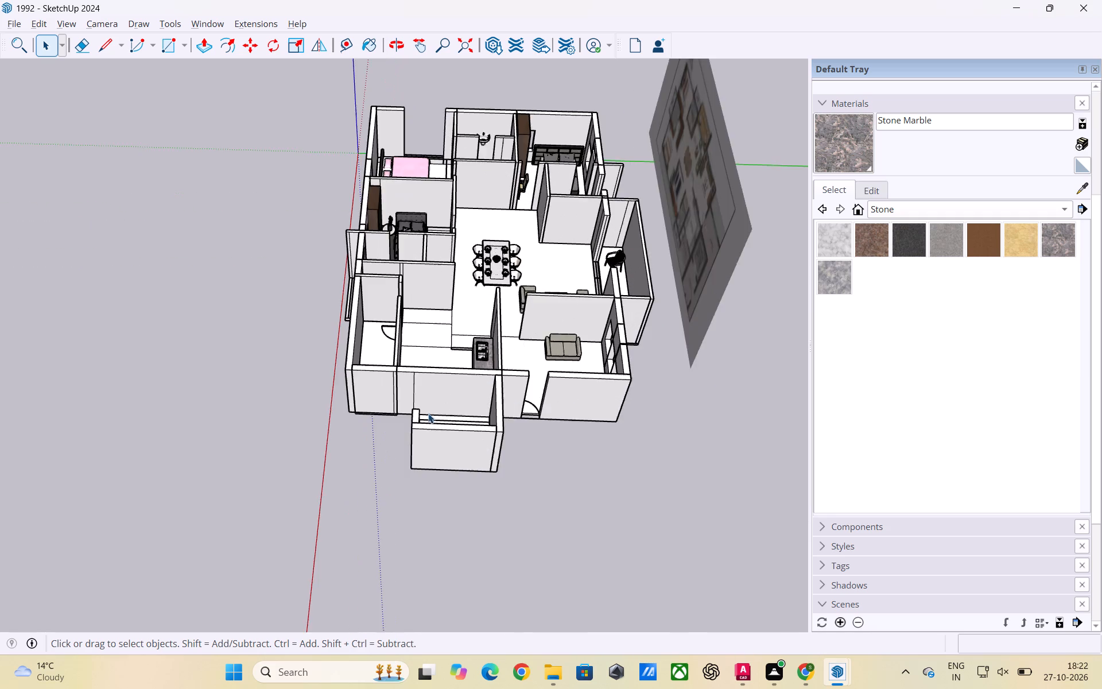
Examine the kitchen, utility area, bathroom with the copied washbasin, and bedrooms from the outer-wall side.
scroll(428, 413, up, 3)
middle_drag(323, 425, 618, 426)
scroll(563, 413, up, 3)
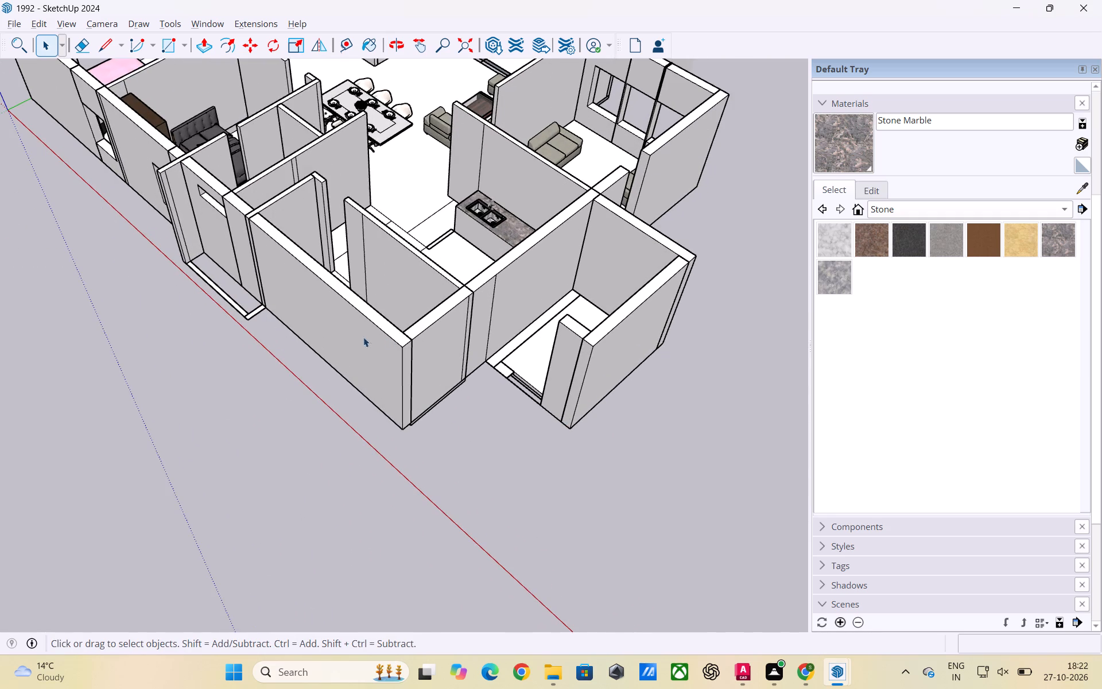
middle_drag(362, 345, 615, 461)
scroll(578, 430, up, 4)
scroll(650, 362, down, 3)
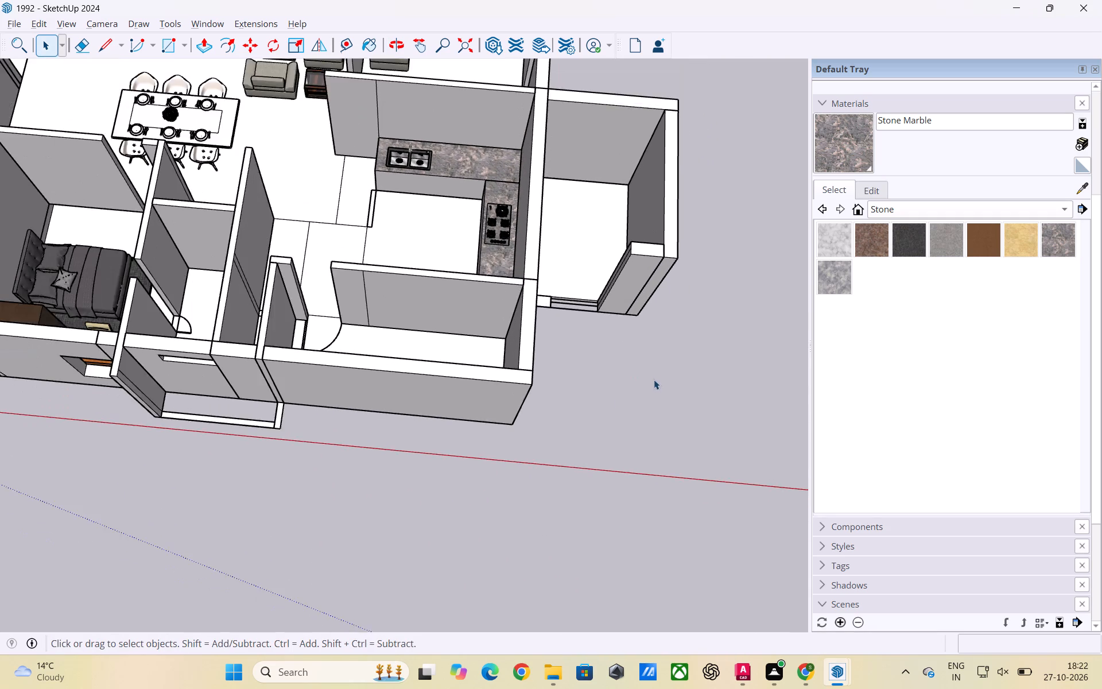
scroll(653, 378, down, 5)
scroll(420, 386, up, 6)
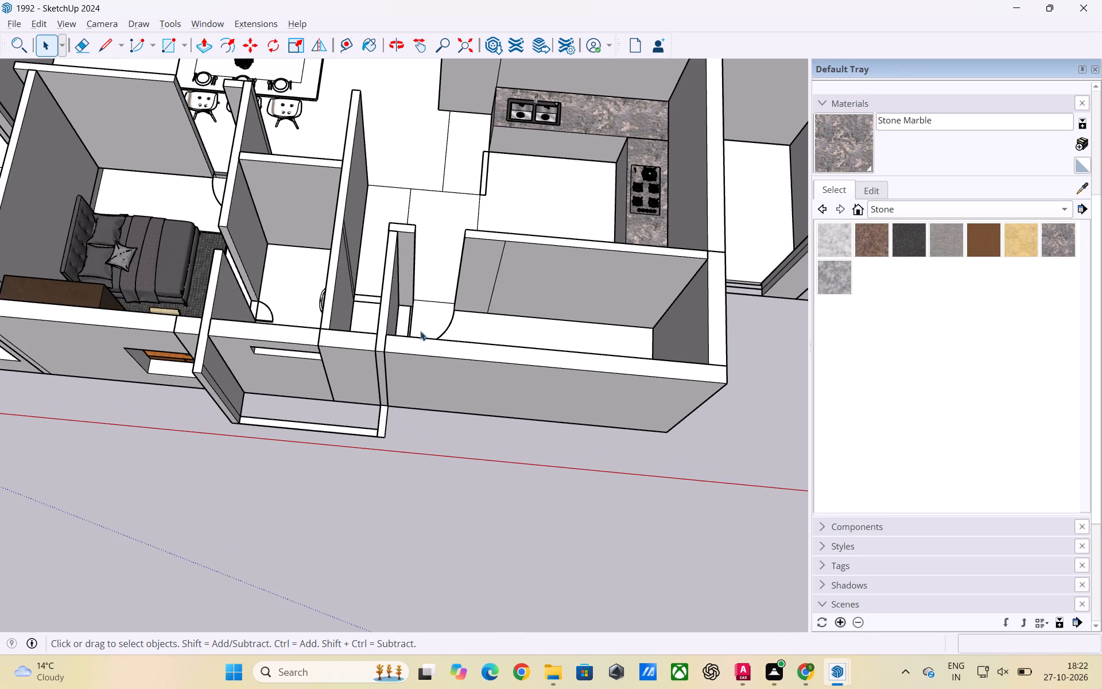
middle_drag(420, 334, 420, 476)
scroll(413, 349, up, 2)
middle_drag(397, 434, 636, 340)
scroll(672, 451, down, 3)
middle_drag(390, 490, 690, 446)
scroll(553, 421, down, 3)
middle_drag(639, 460, 434, 482)
scroll(354, 458, up, 3)
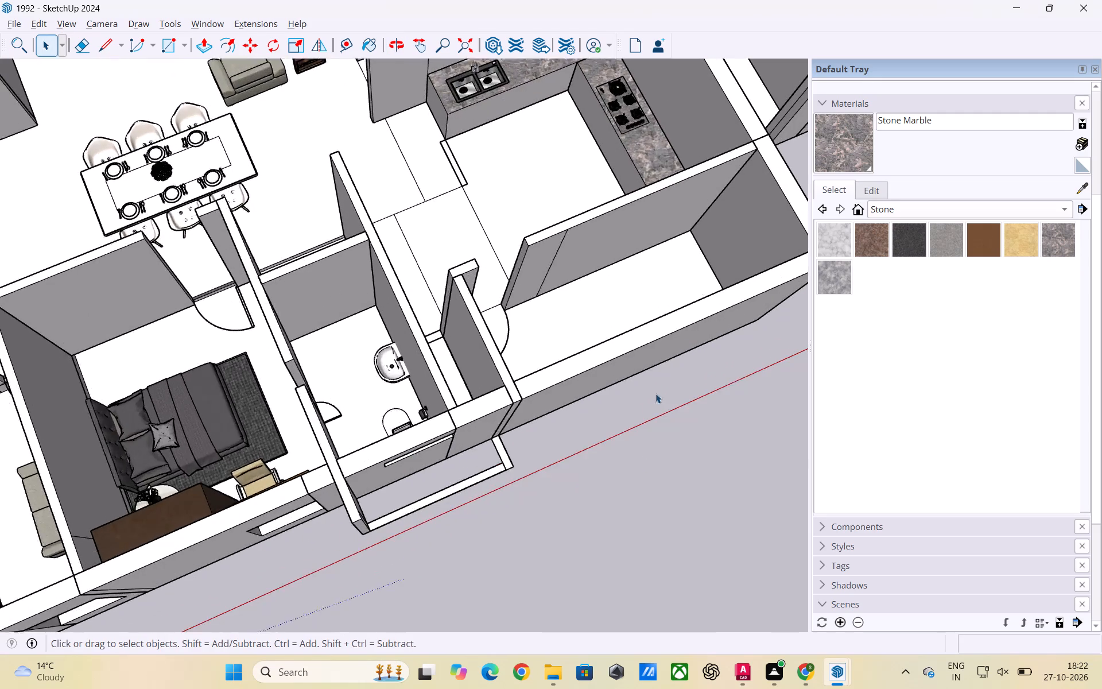
scroll(731, 376, down, 7)
middle_drag(507, 520, 619, 419)
middle_drag(392, 532, 539, 520)
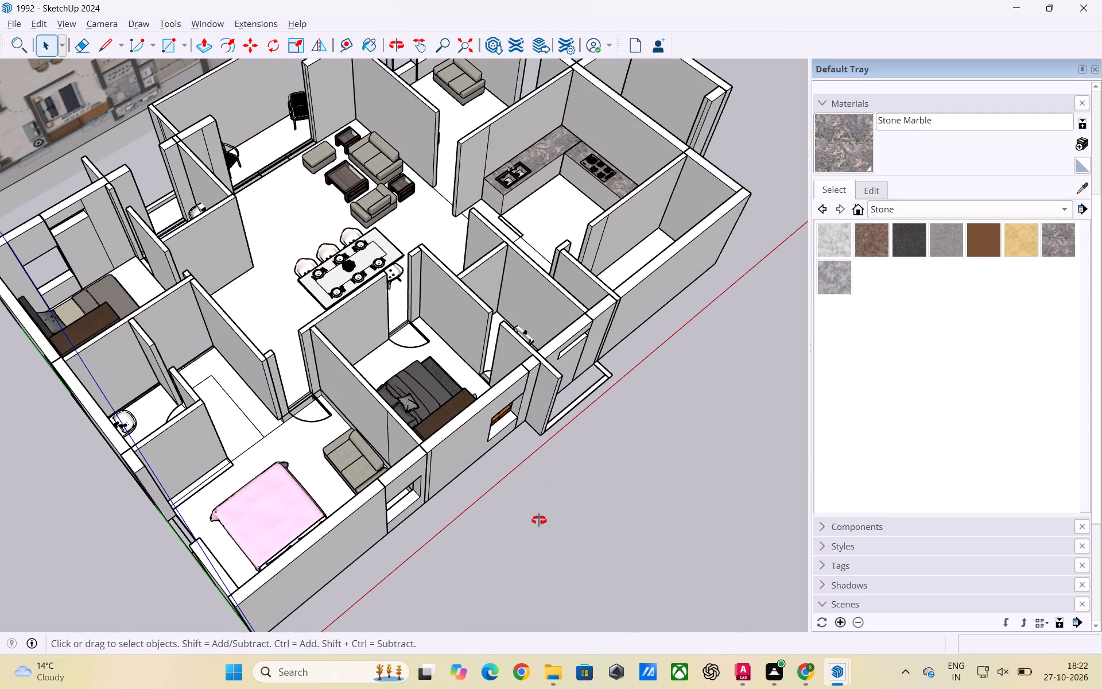
middle_drag(539, 520, 748, 508)
middle_drag(744, 496, 486, 460)
scroll(560, 394, down, 8)
middle_drag(508, 443, 580, 343)
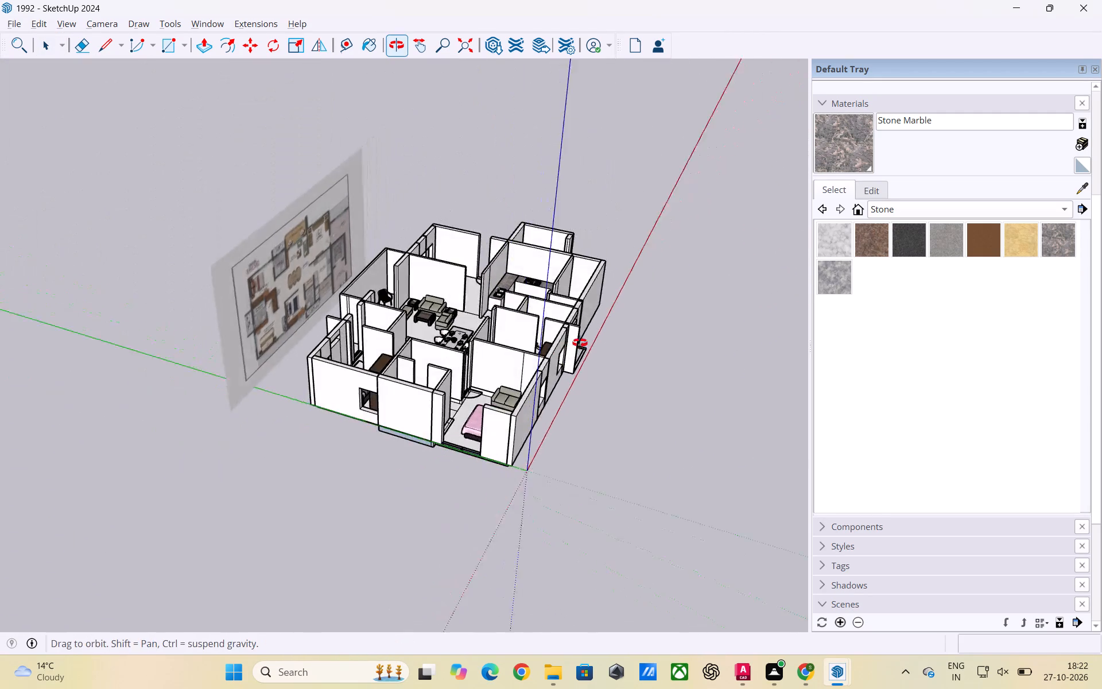
Review the whole furnished apartment beside the reference floor plan from the outer-wall and bedroom-corner sides.
middle_drag(580, 343, 582, 338)
scroll(635, 483, up, 3)
middle_drag(706, 477, 474, 497)
scroll(472, 459, up, 2)
scroll(672, 446, down, 2)
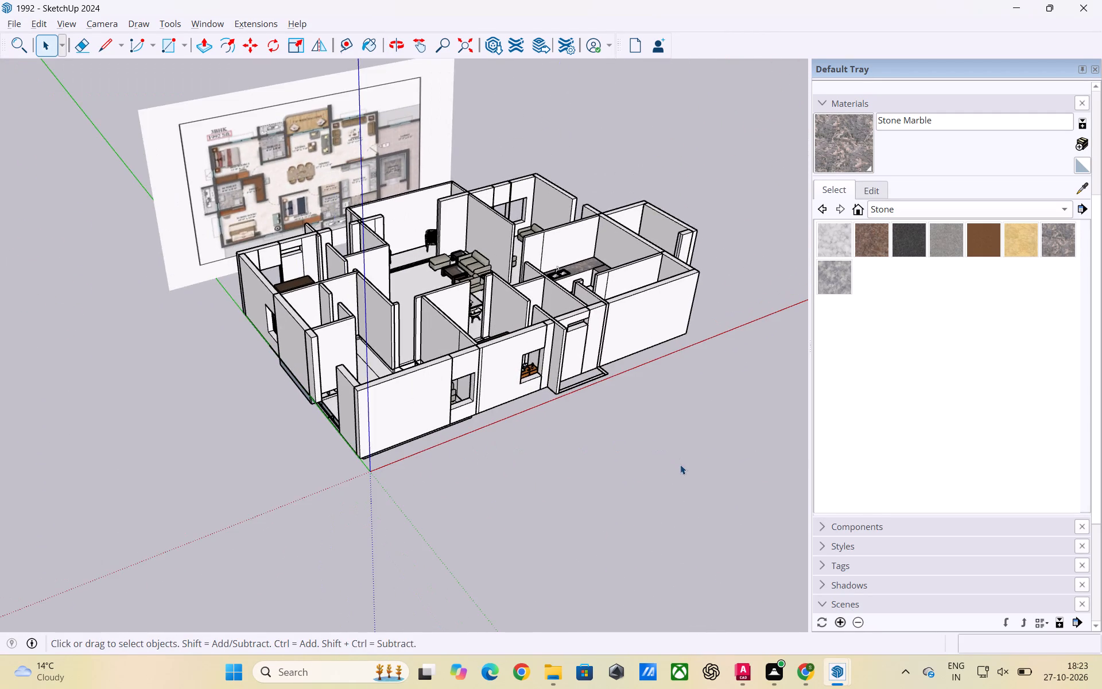
scroll(517, 404, down, 7)
middle_drag(430, 419, 561, 525)
scroll(488, 384, up, 2)
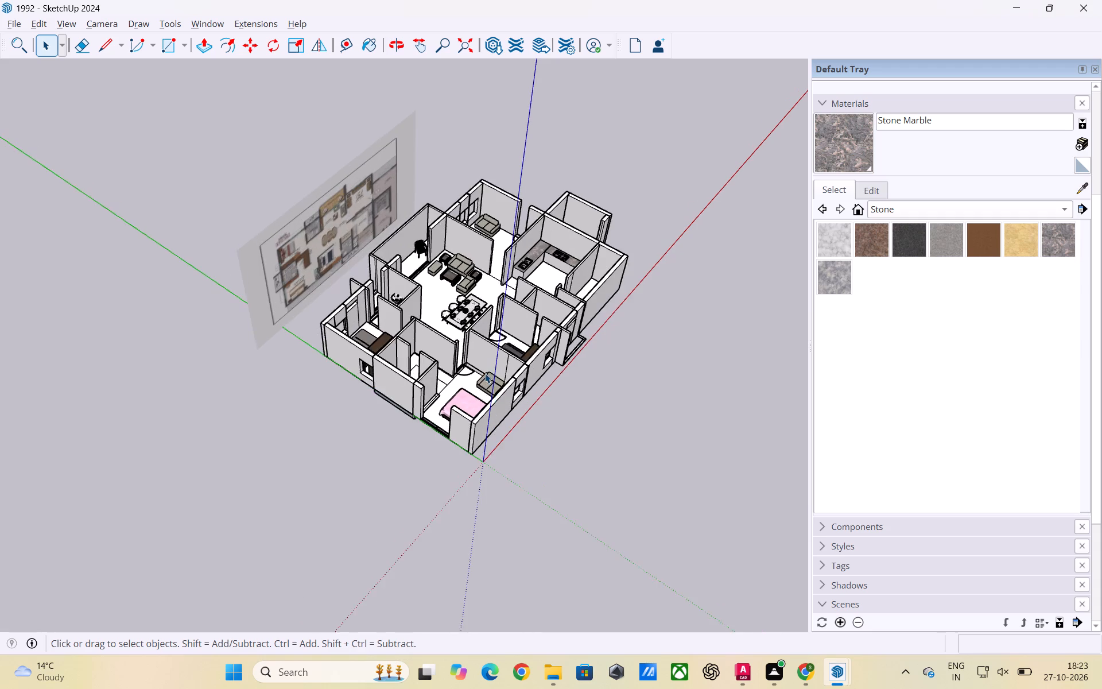
scroll(484, 373, up, 4)
scroll(400, 358, up, 3)
scroll(417, 356, down, 2)
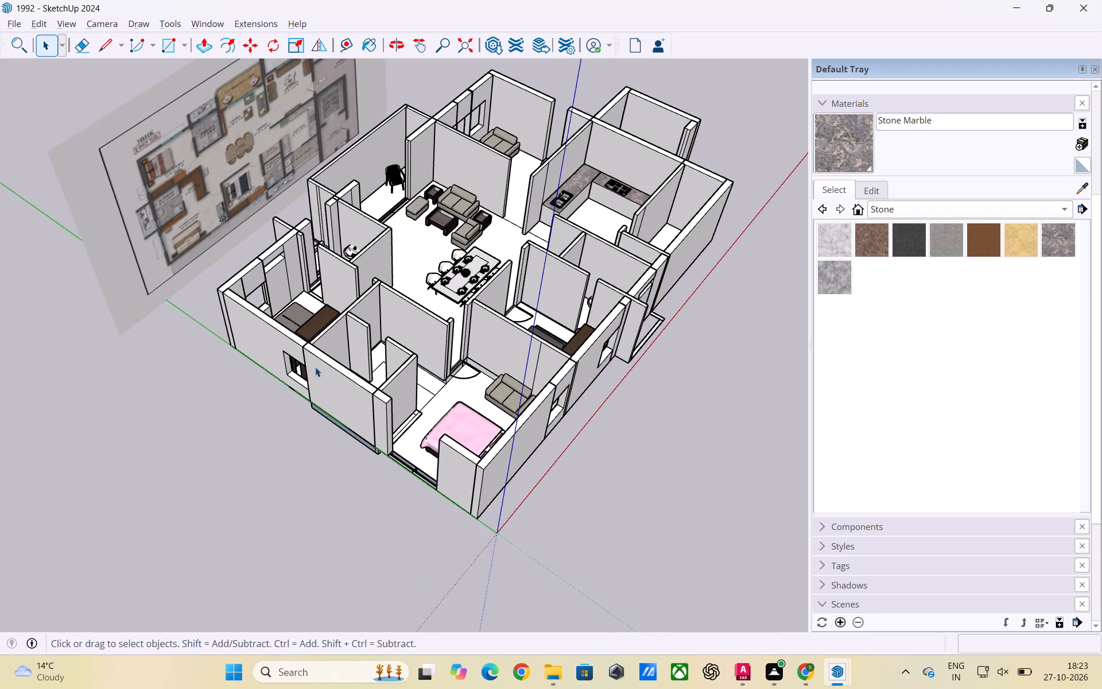
Examine the pink-bed bedroom, its bathroom and dressing area, and the neighbouring bedroom from the end-wall side.
middle_drag(315, 367, 568, 407)
scroll(488, 400, up, 3)
scroll(439, 358, up, 8)
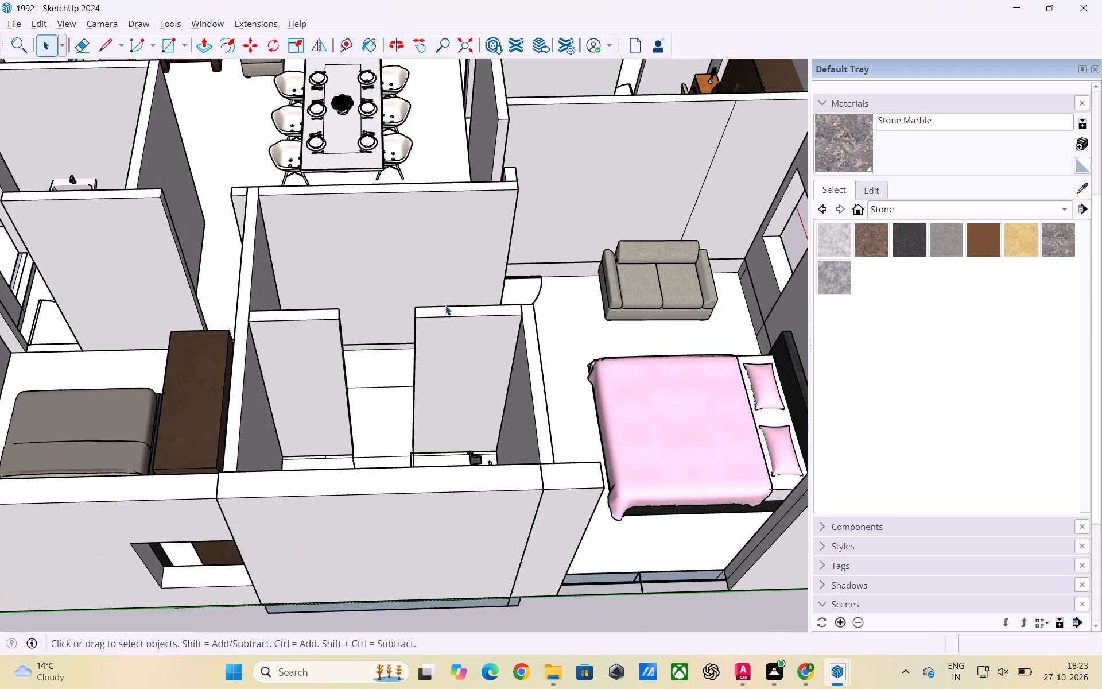
scroll(445, 304, down, 11)
scroll(516, 320, down, 4)
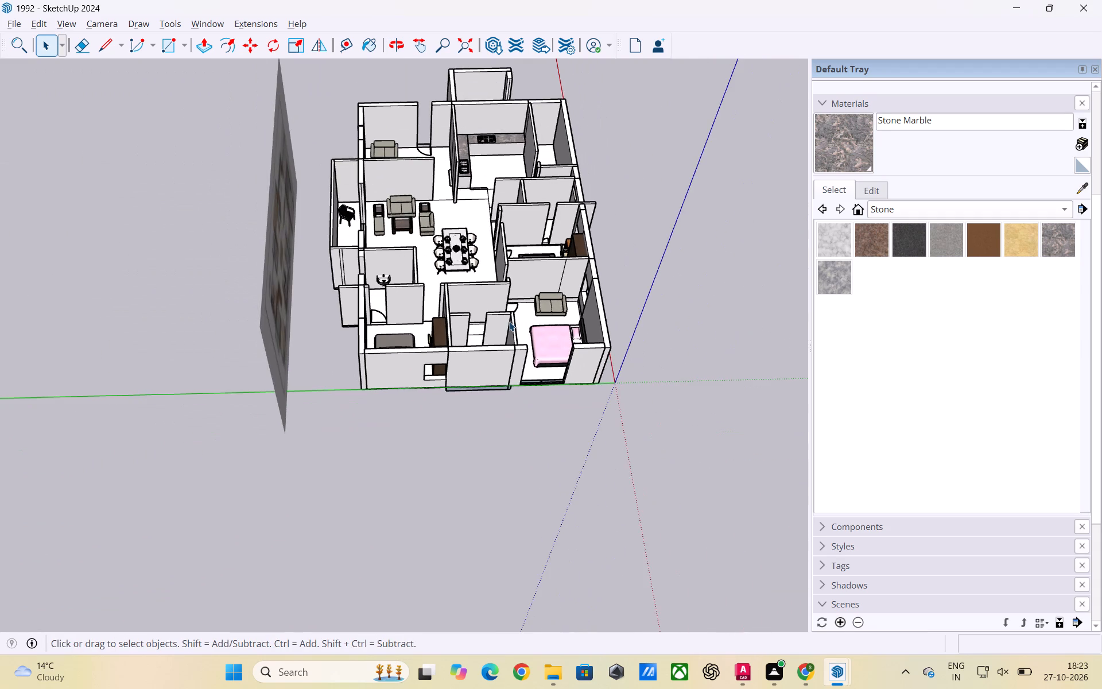
scroll(505, 322, down, 3)
middle_drag(562, 332, 243, 338)
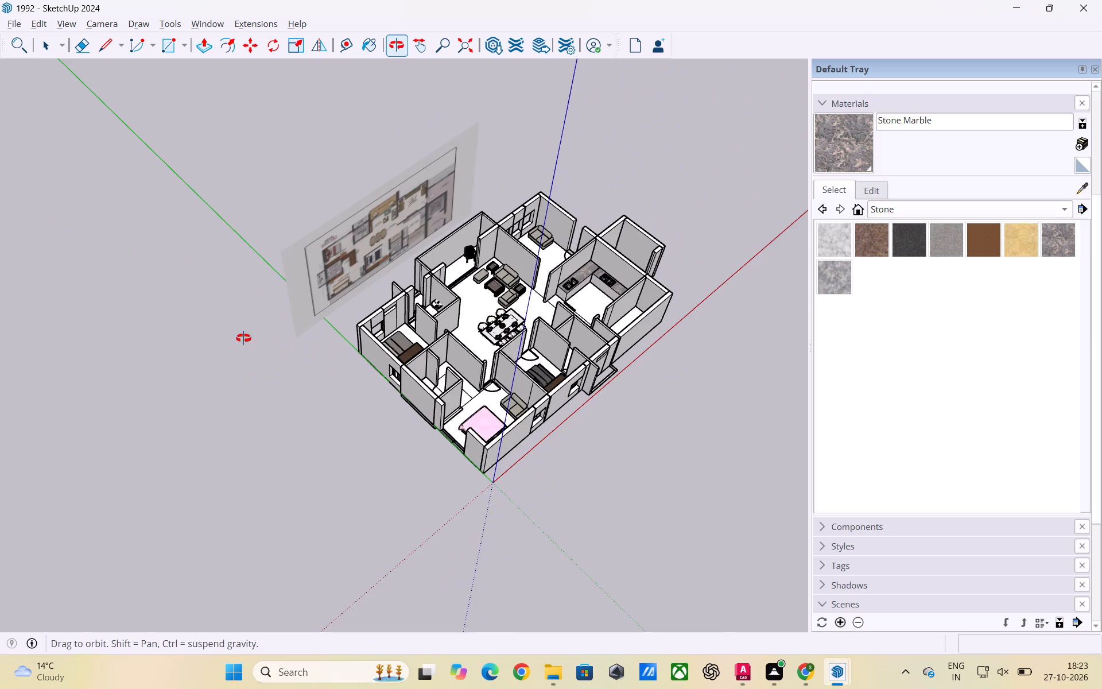
middle_drag(243, 338, 231, 327)
scroll(403, 349, up, 3)
middle_drag(641, 416, 399, 403)
scroll(397, 374, up, 4)
scroll(404, 422, up, 3)
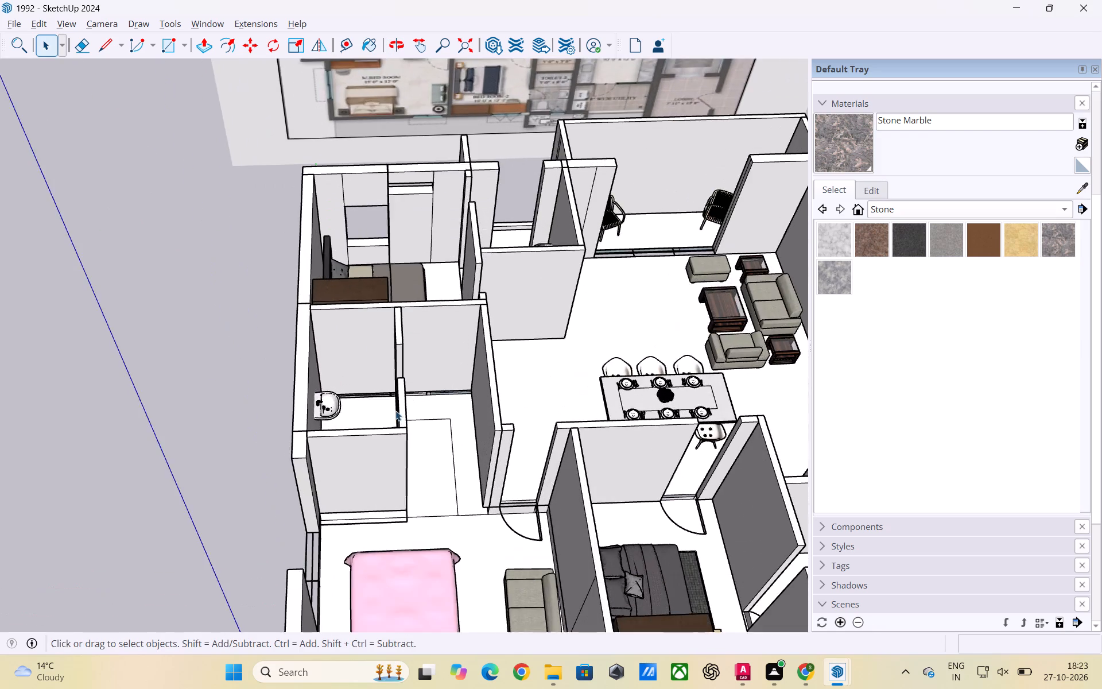
middle_drag(231, 411, 804, 397)
scroll(410, 389, down, 7)
scroll(518, 404, down, 3)
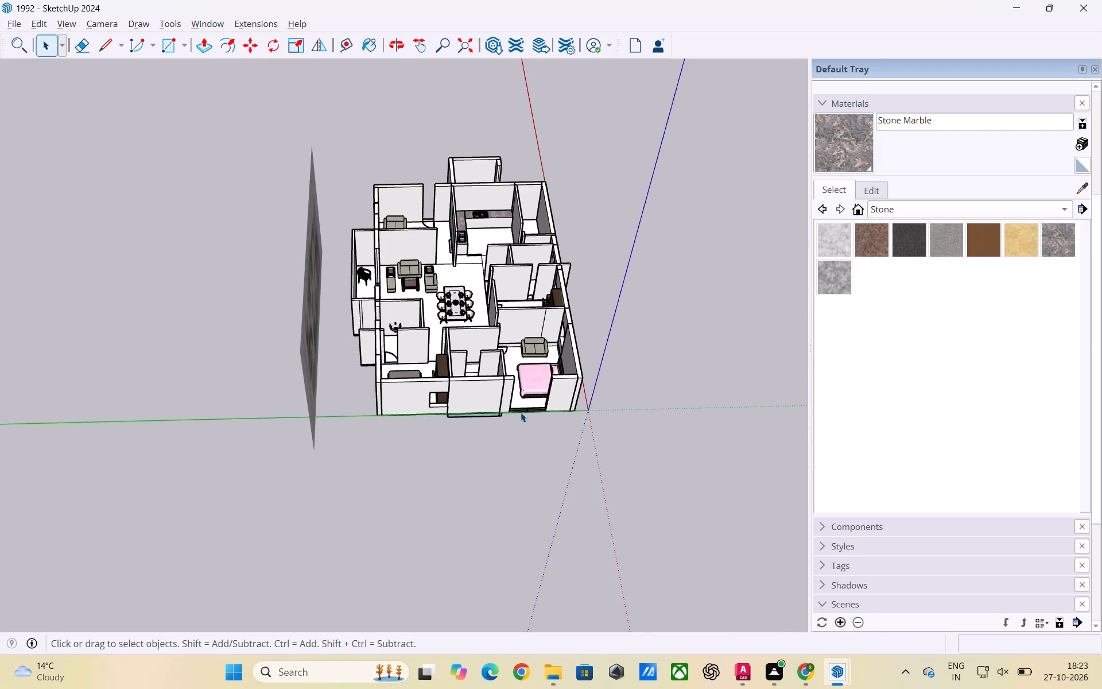
scroll(526, 416, down, 3)
Examine the bedroom with the dark grey bed and its door beside the dining area.
middle_drag(661, 464, 234, 448)
scroll(440, 439, up, 3)
middle_drag(546, 451, 257, 460)
scroll(365, 423, up, 7)
middle_drag(395, 469, 538, 485)
scroll(486, 415, up, 1)
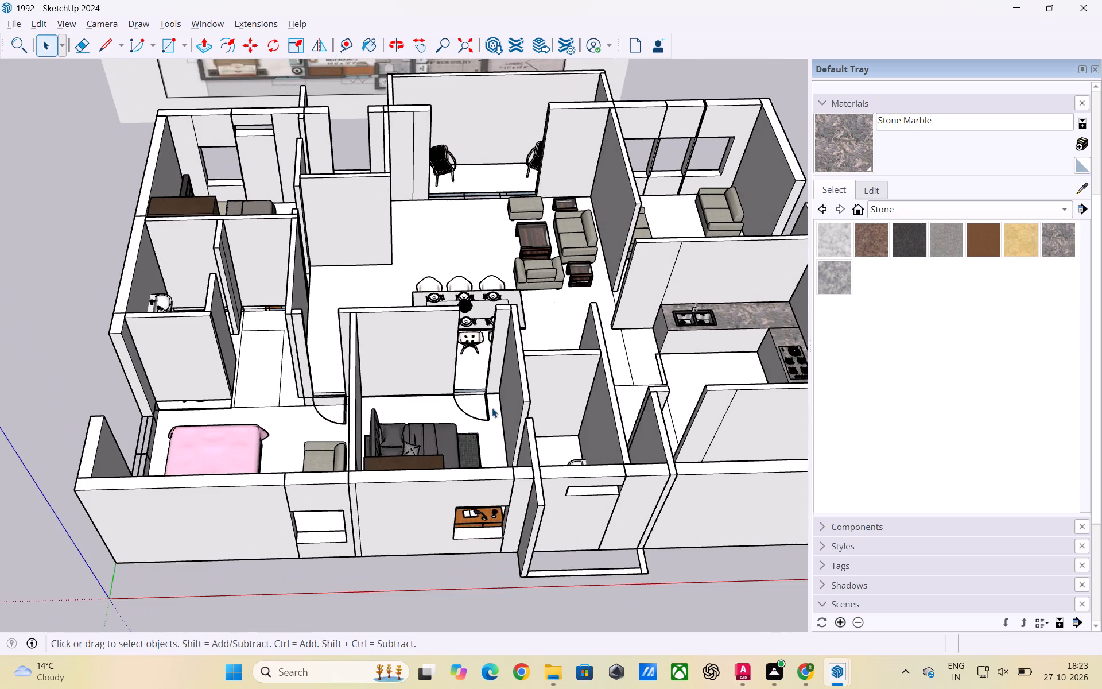
scroll(492, 408, up, 6)
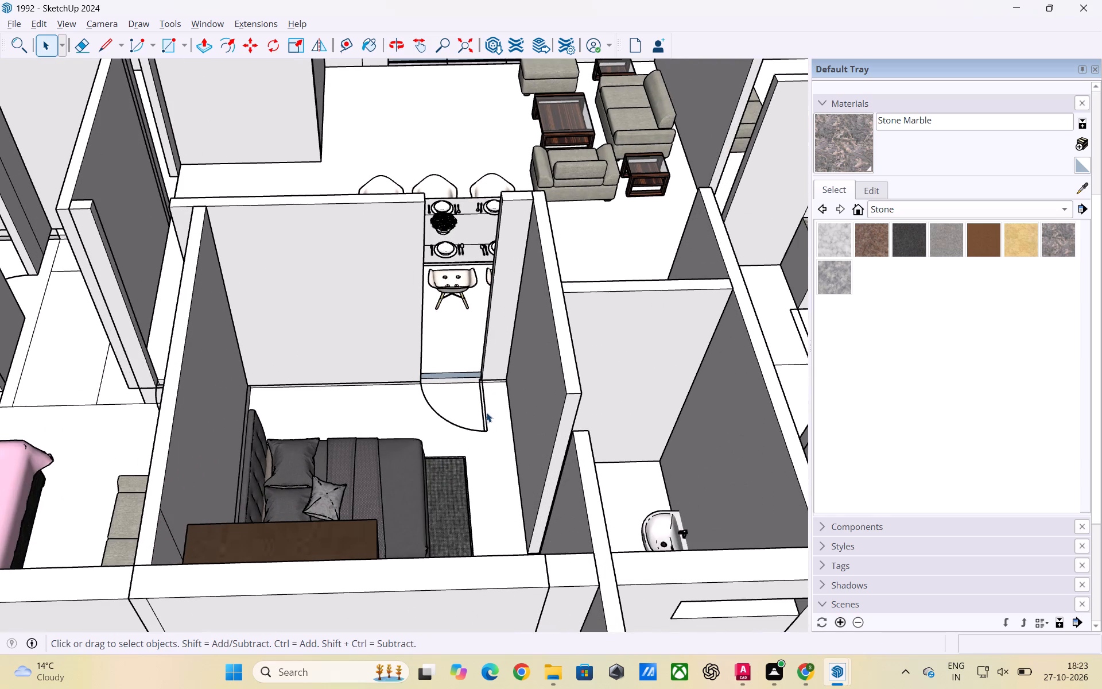
scroll(484, 413, up, 6)
middle_drag(484, 413, 492, 529)
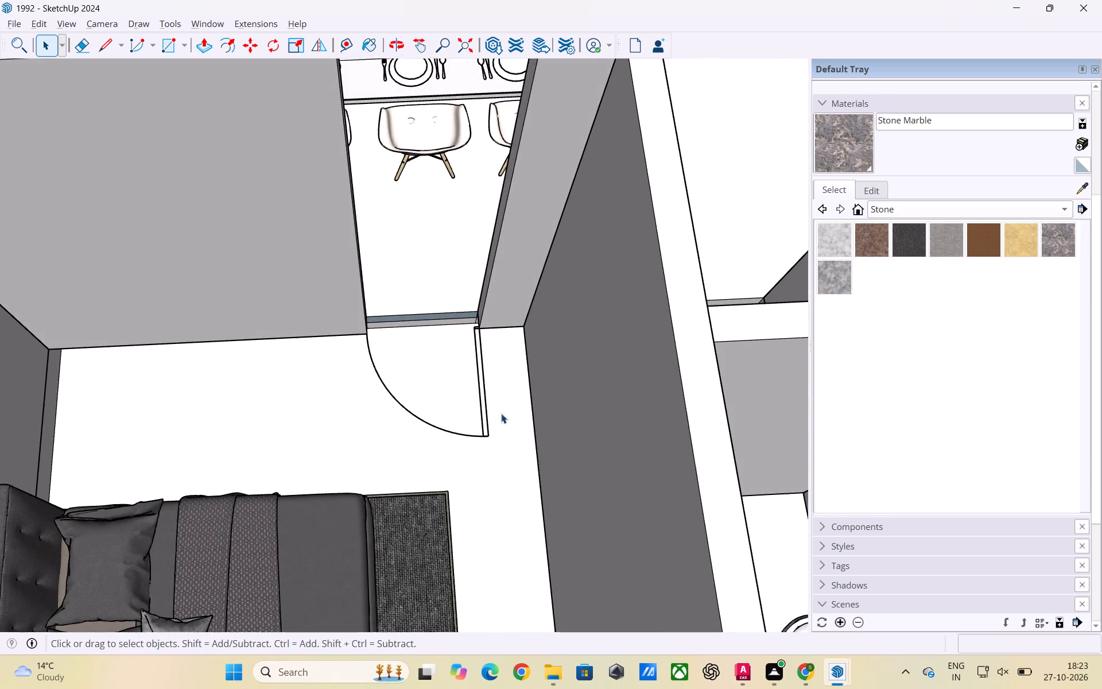
scroll(501, 349, down, 12)
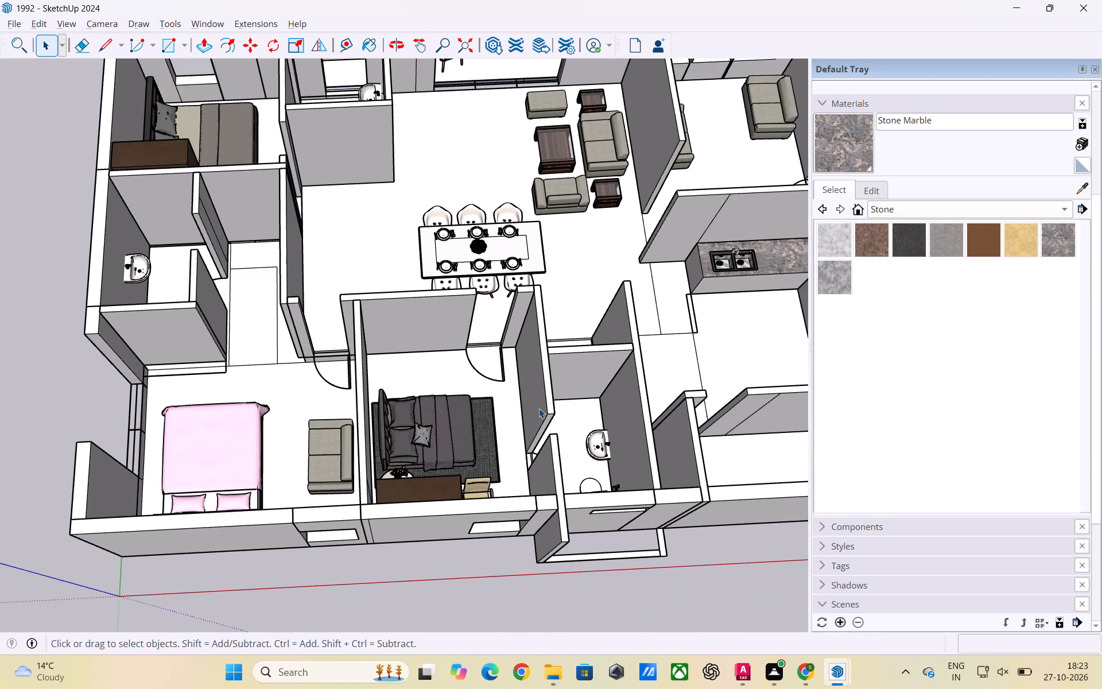
Examine the outer wall with its window openings, the bathroom beside it, and the kitchen and dining areas.
middle_drag(541, 411, 351, 380)
scroll(325, 328, down, 7)
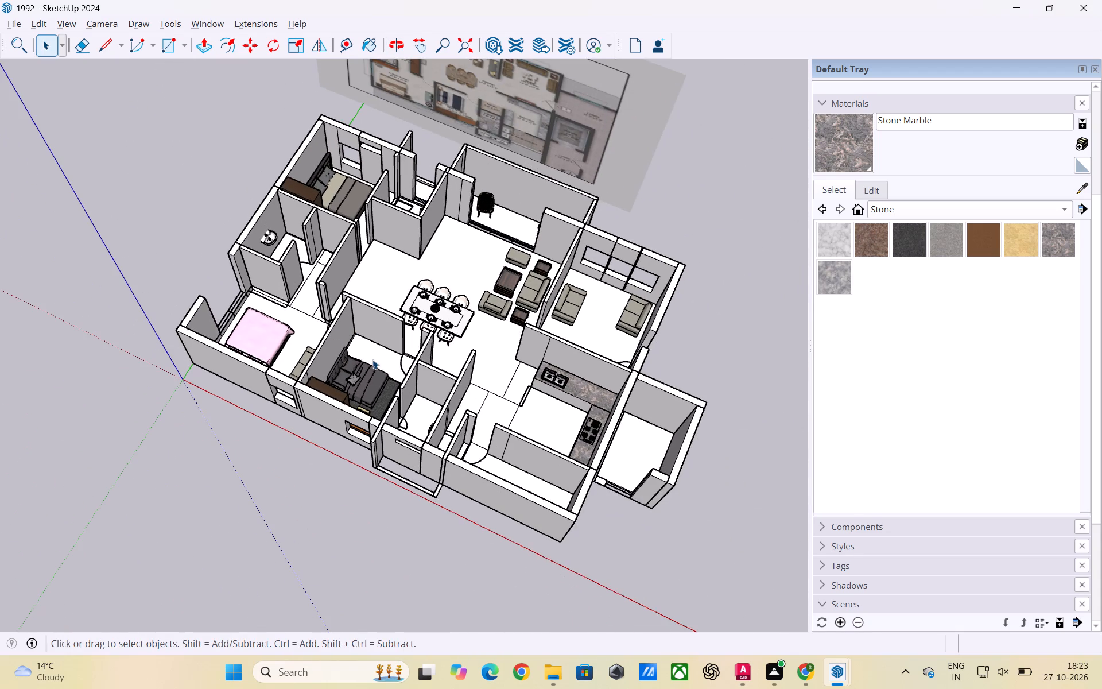
scroll(479, 424, up, 3)
scroll(410, 431, up, 3)
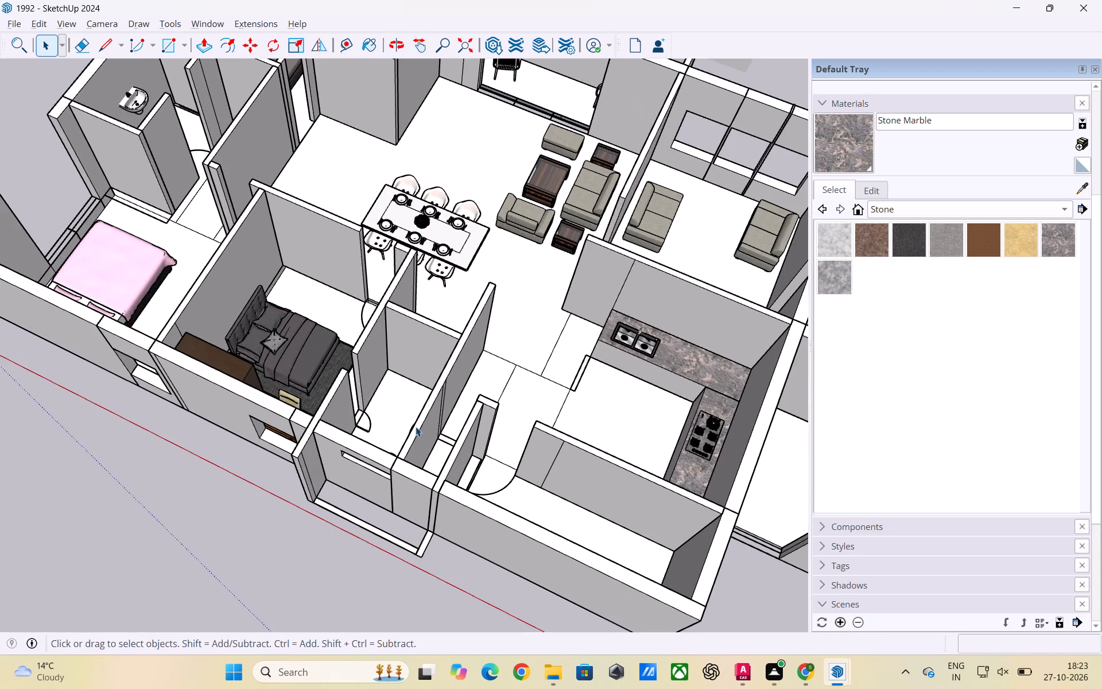
middle_drag(421, 429, 492, 290)
scroll(503, 388, up, 3)
middle_drag(400, 427, 480, 316)
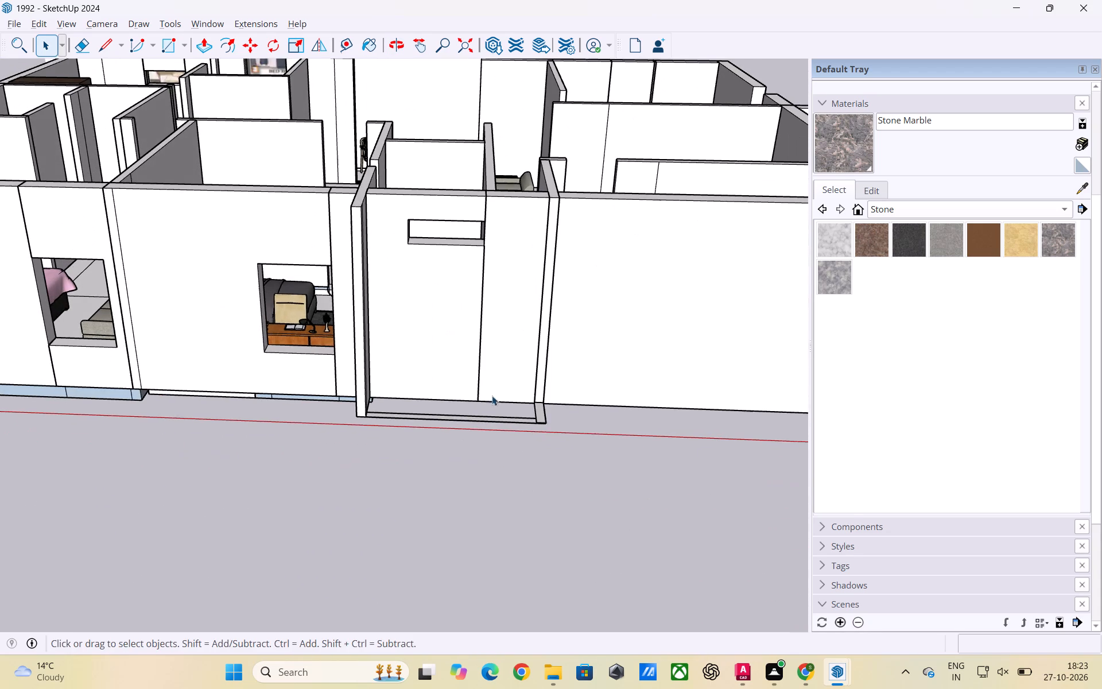
middle_drag(496, 401, 344, 424)
scroll(599, 382, down, 3)
middle_drag(738, 415, 714, 422)
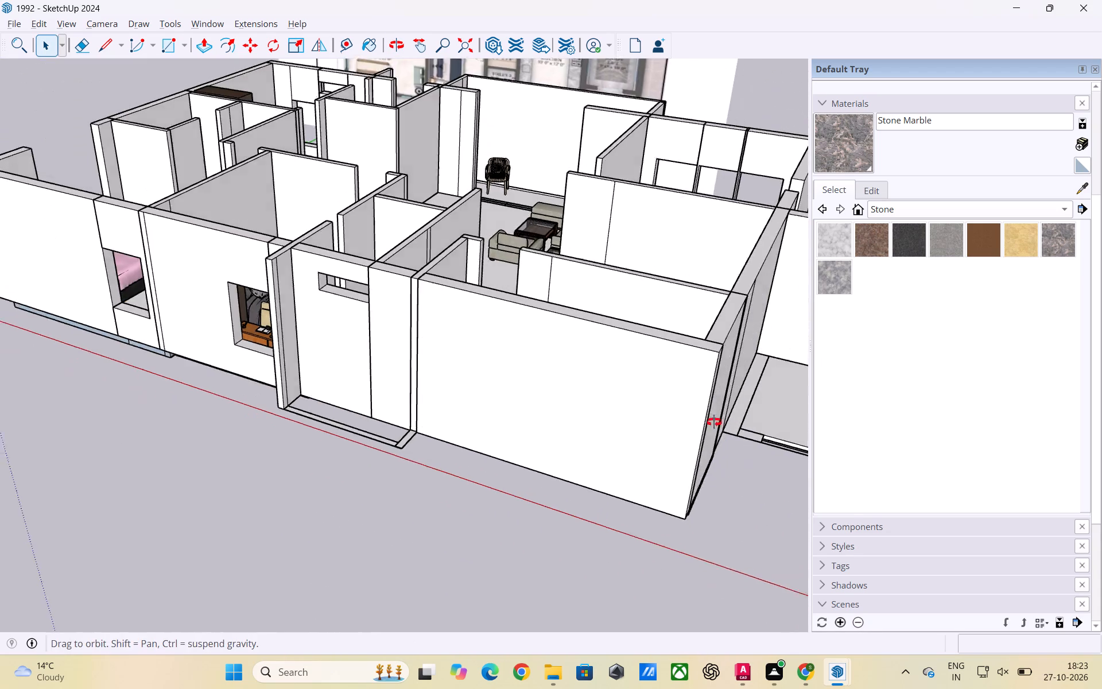
middle_drag(714, 422, 480, 409)
scroll(562, 411, up, 3)
scroll(565, 394, down, 3)
middle_drag(568, 393, 548, 536)
scroll(503, 341, up, 3)
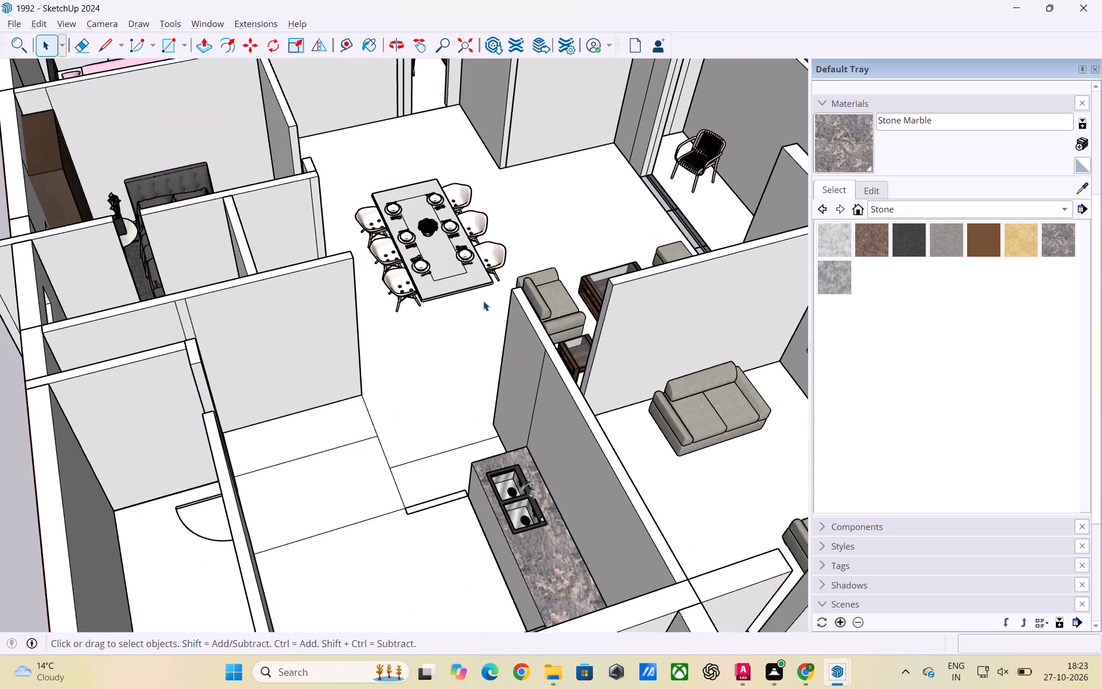
Examine the sofa room with the three-part window and its doorway from the entrance side.
scroll(483, 298, down, 17)
middle_drag(584, 401, 370, 382)
scroll(457, 378, up, 6)
middle_drag(450, 400, 633, 401)
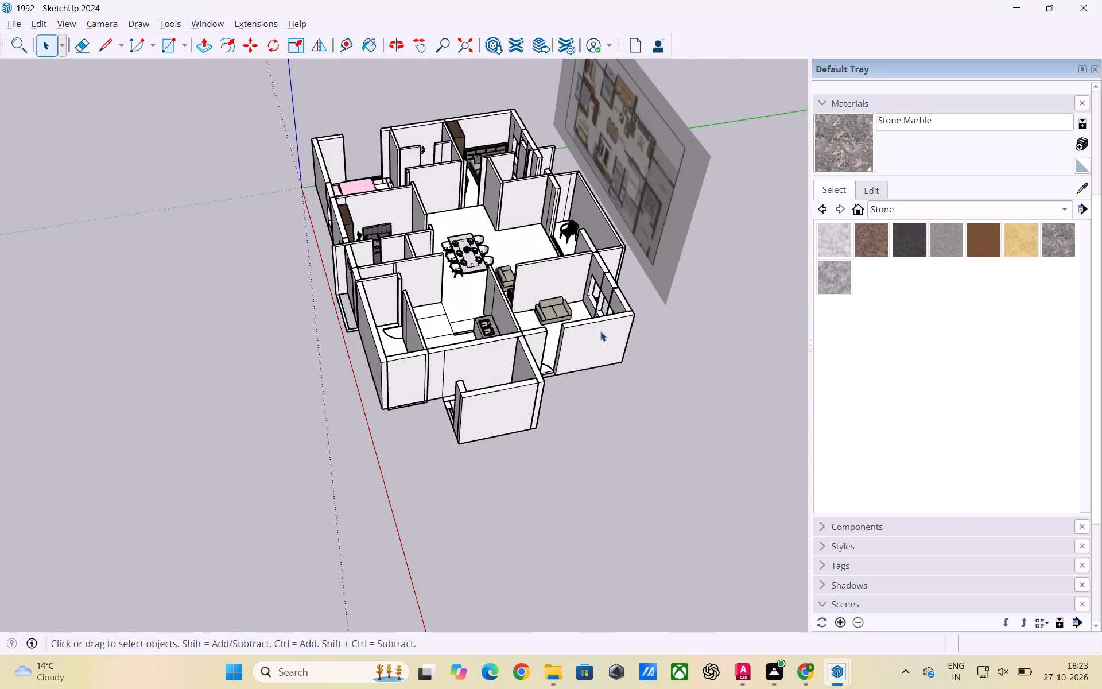
scroll(600, 331, up, 7)
middle_drag(591, 293, 694, 282)
scroll(601, 412, up, 3)
middle_drag(718, 431, 720, 513)
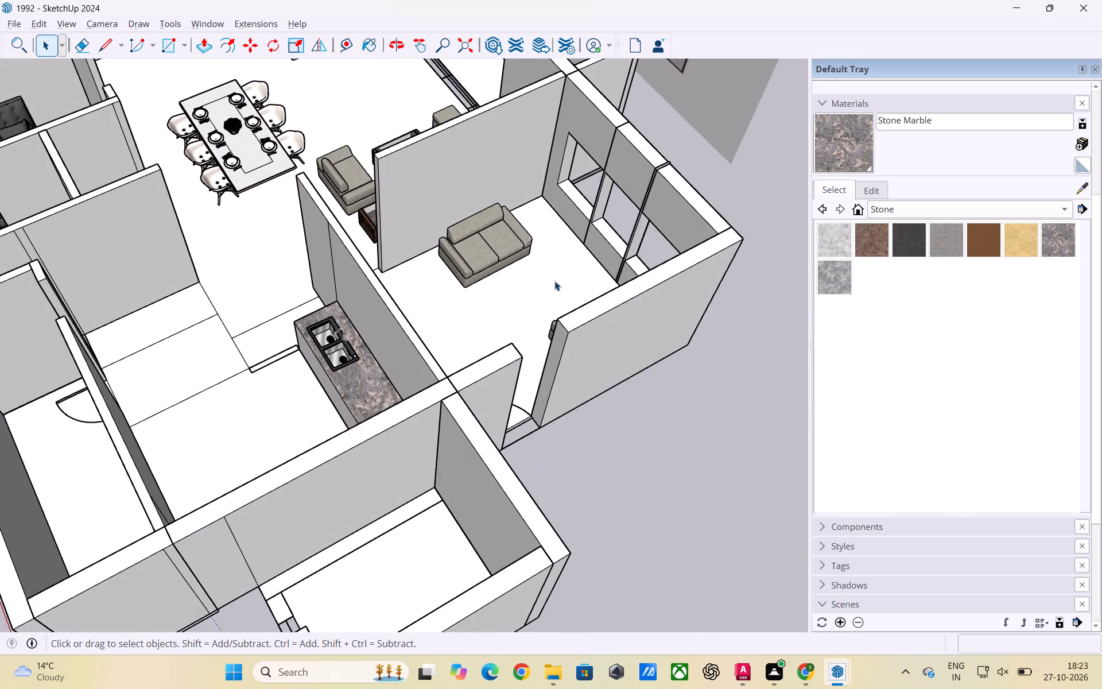
scroll(561, 281, down, 7)
scroll(602, 324, down, 3)
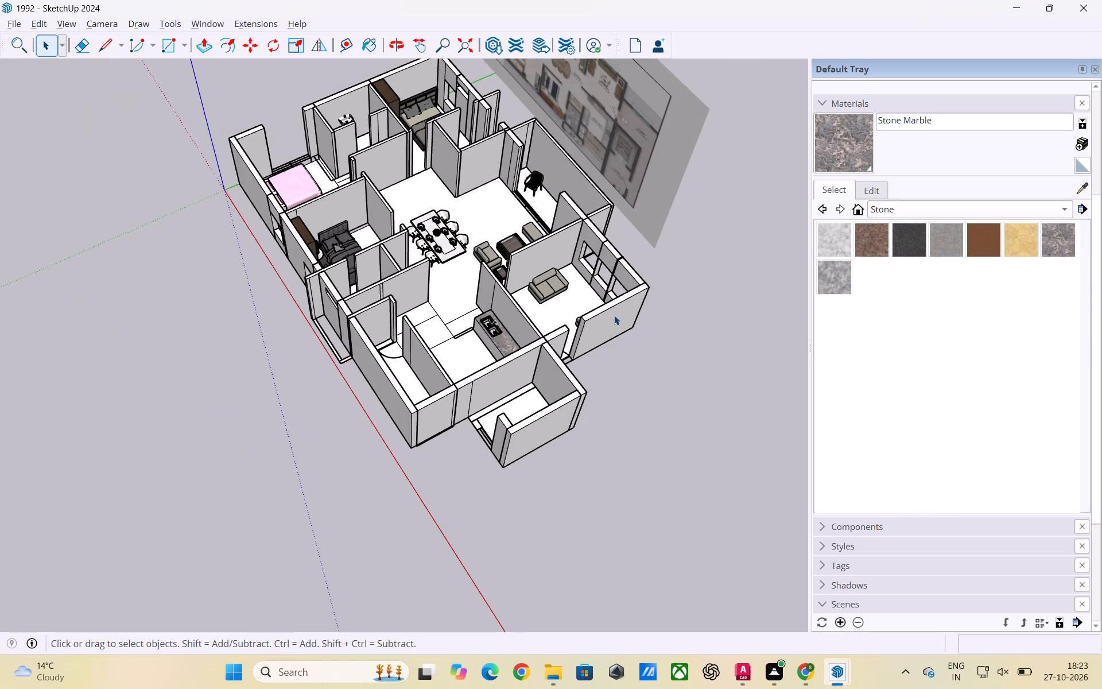
Review the overall room layout from the kitchen and utility corner towards the bedrooms.
scroll(616, 338, up, 3)
middle_drag(560, 348, 769, 321)
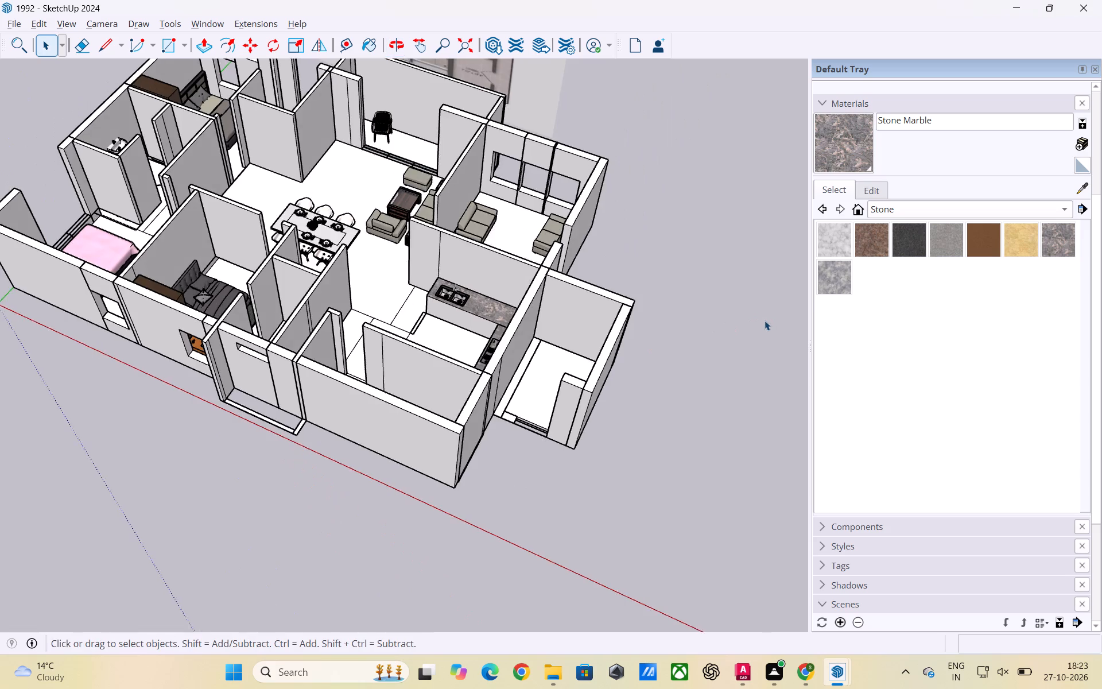
scroll(765, 321, down, 6)
scroll(429, 203, up, 6)
middle_drag(481, 263, 564, 340)
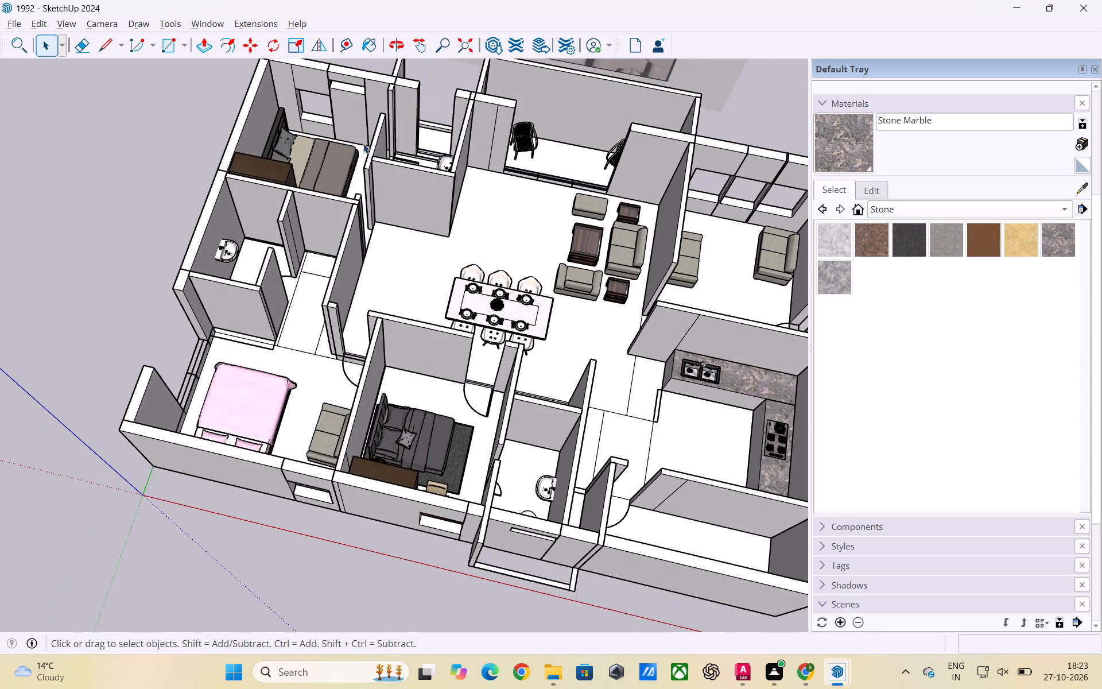
scroll(633, 289, down, 8)
scroll(525, 198, up, 6)
Examine the window and high openings in the outer wall of the bedroom with the beige-and-brown bed.
middle_drag(481, 225, 478, 165)
scroll(498, 202, up, 2)
middle_drag(504, 216, 505, 187)
scroll(505, 215, up, 6)
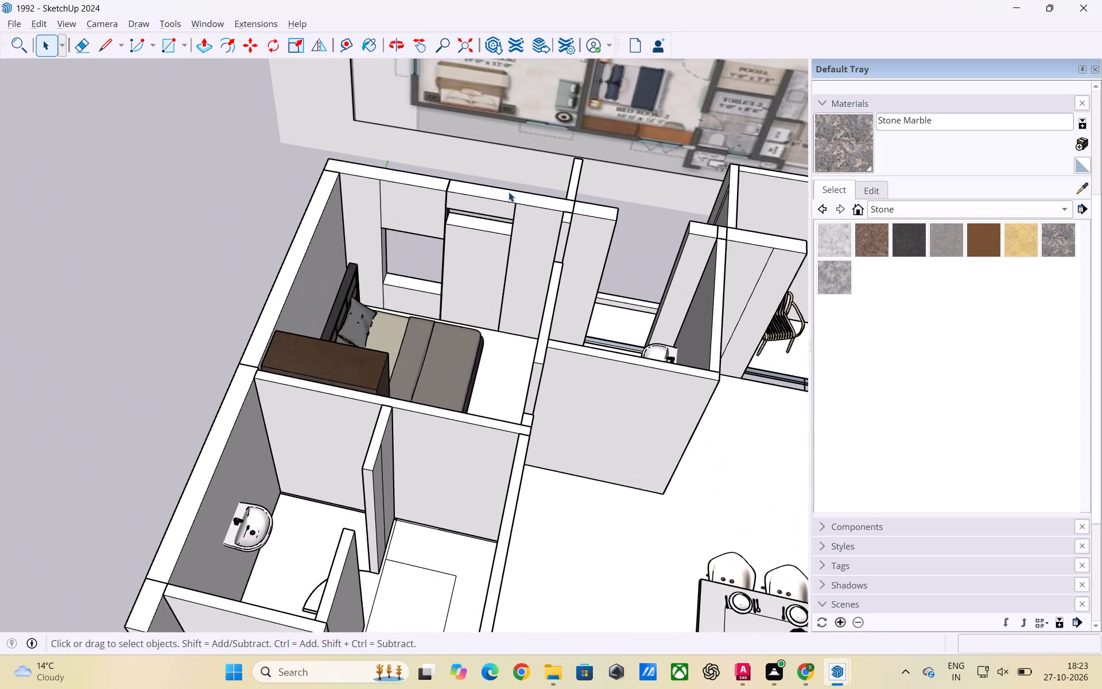
middle_drag(509, 214, 512, 156)
scroll(518, 195, up, 4)
middle_drag(518, 226, 522, 203)
scroll(522, 203, up, 1)
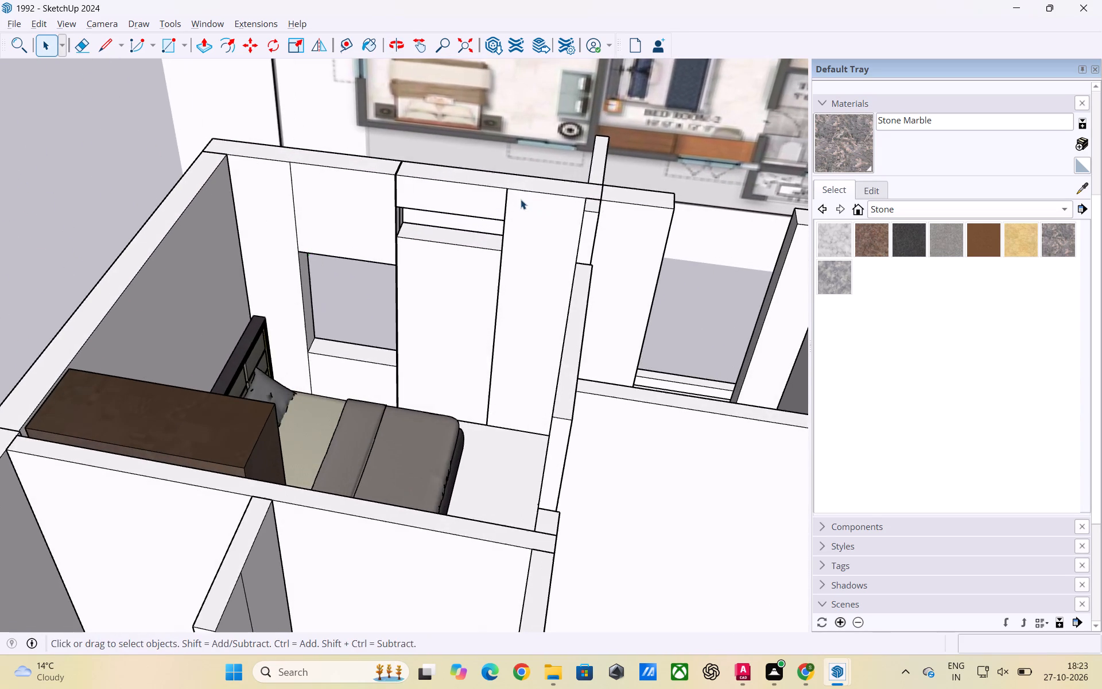
middle_drag(493, 272, 377, 269)
scroll(417, 214, up, 3)
middle_drag(443, 232, 367, 236)
scroll(401, 231, up, 2)
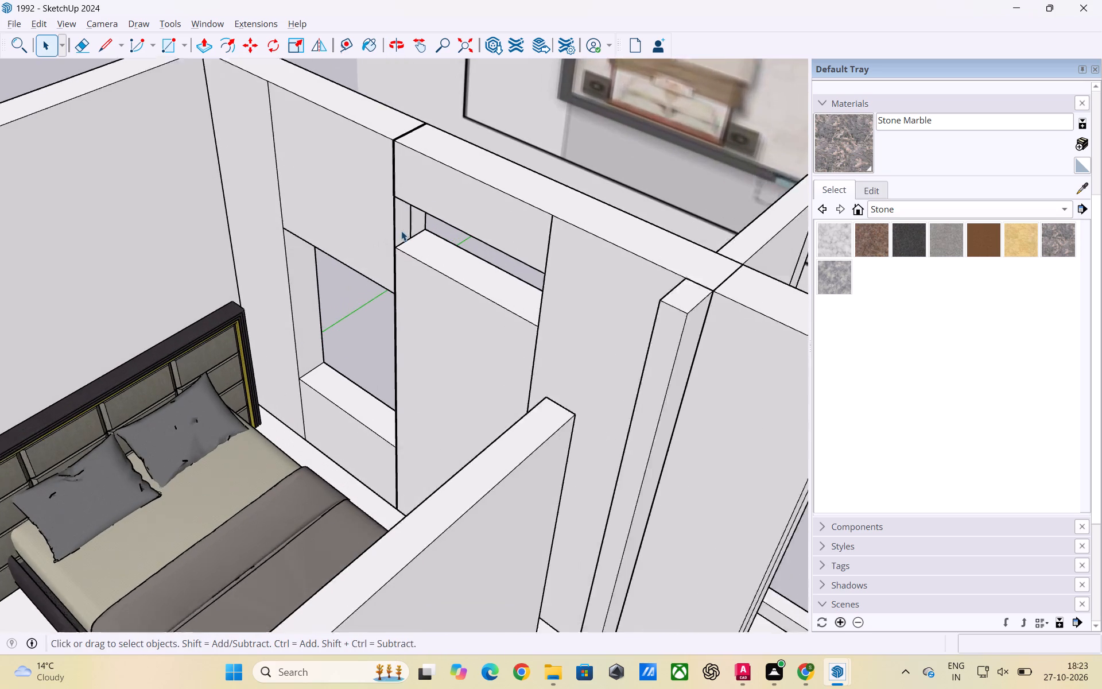
Inspect the wall piece beside the bedroom's high opening by opening its group, closing it and selecting the piece.
scroll(401, 231, up, 1)
click(410, 223)
double_click(412, 223)
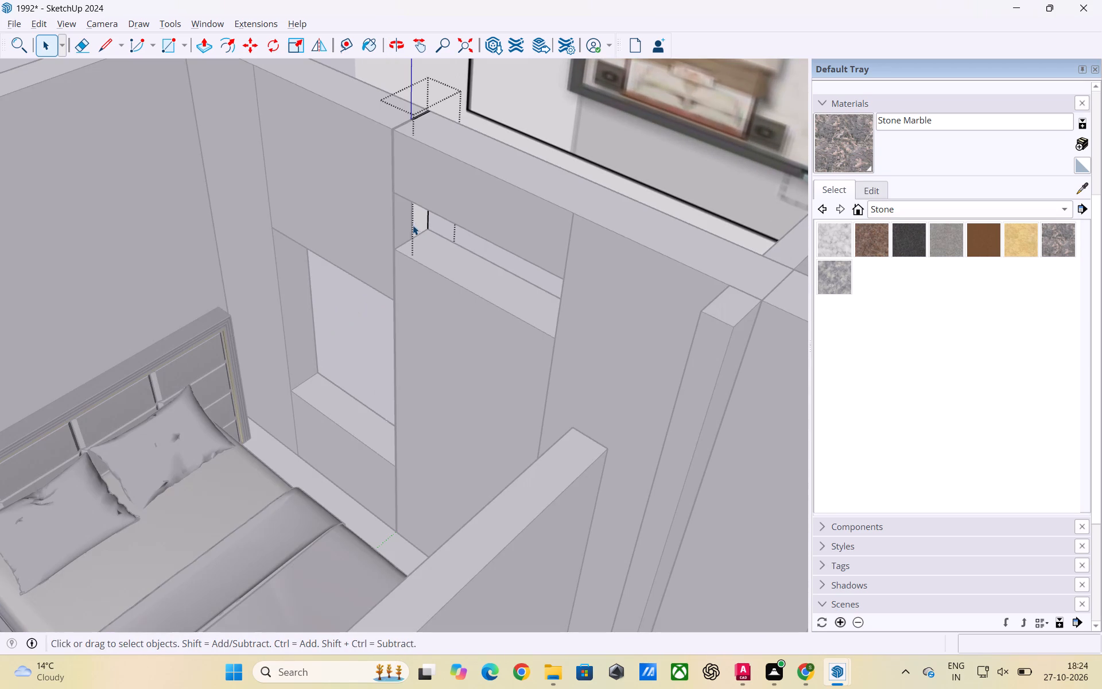
click(612, 122)
scroll(471, 239, up, 2)
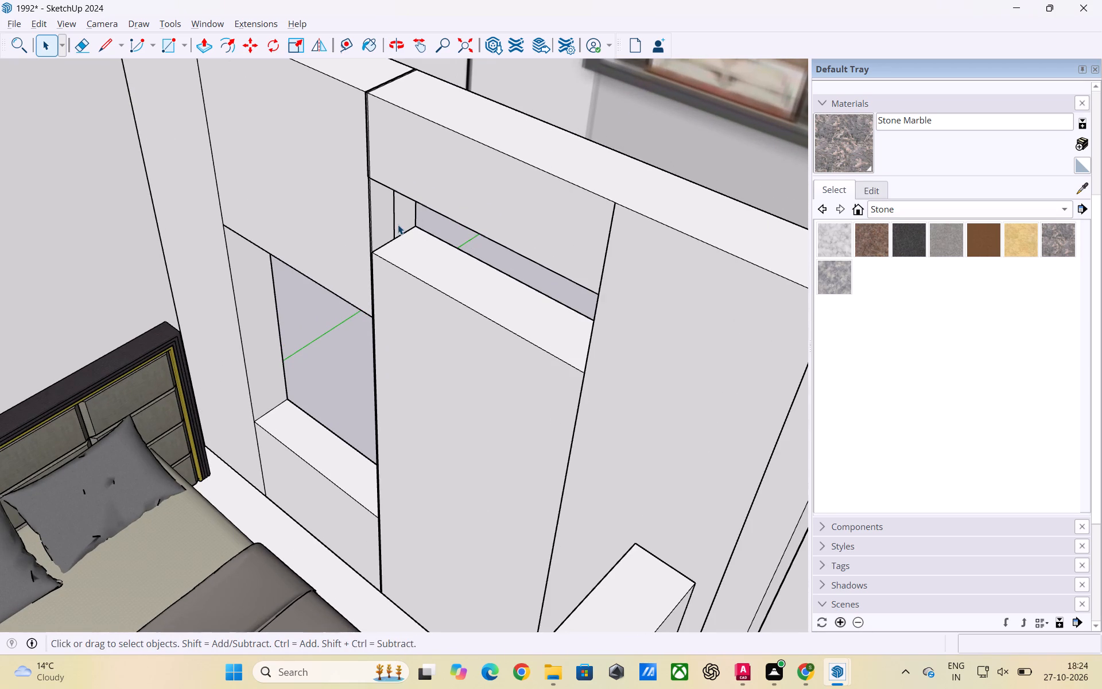
click(396, 223)
click(394, 223)
click(593, 121)
scroll(362, 282, down, 9)
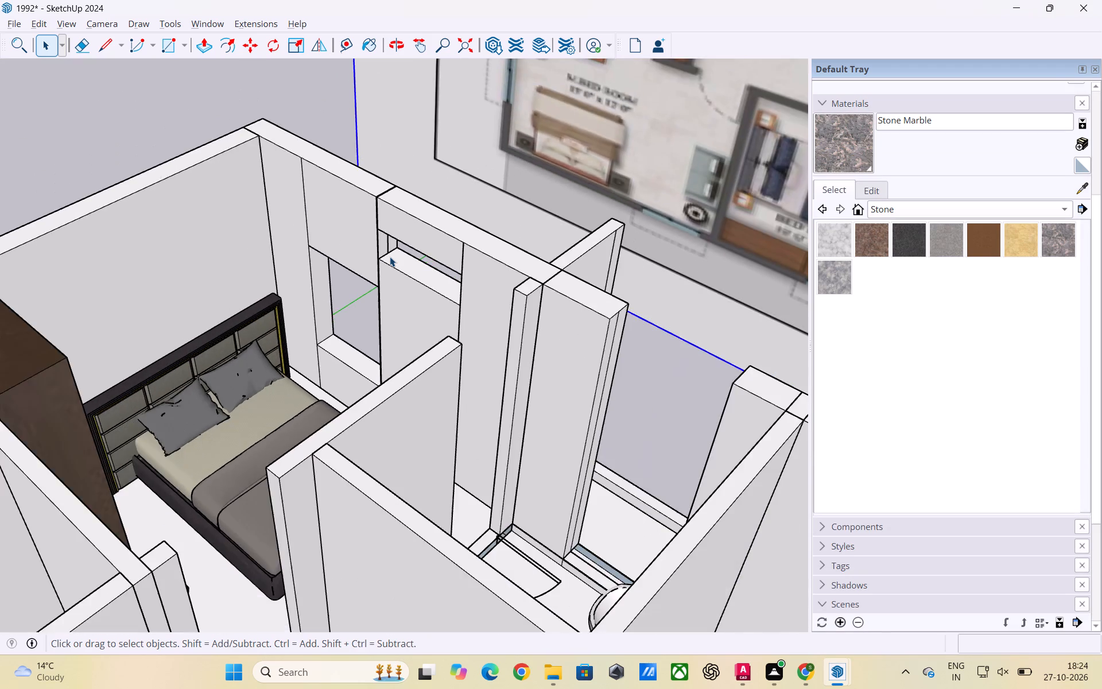
scroll(390, 257, down, 5)
scroll(416, 341, down, 2)
click(195, 164)
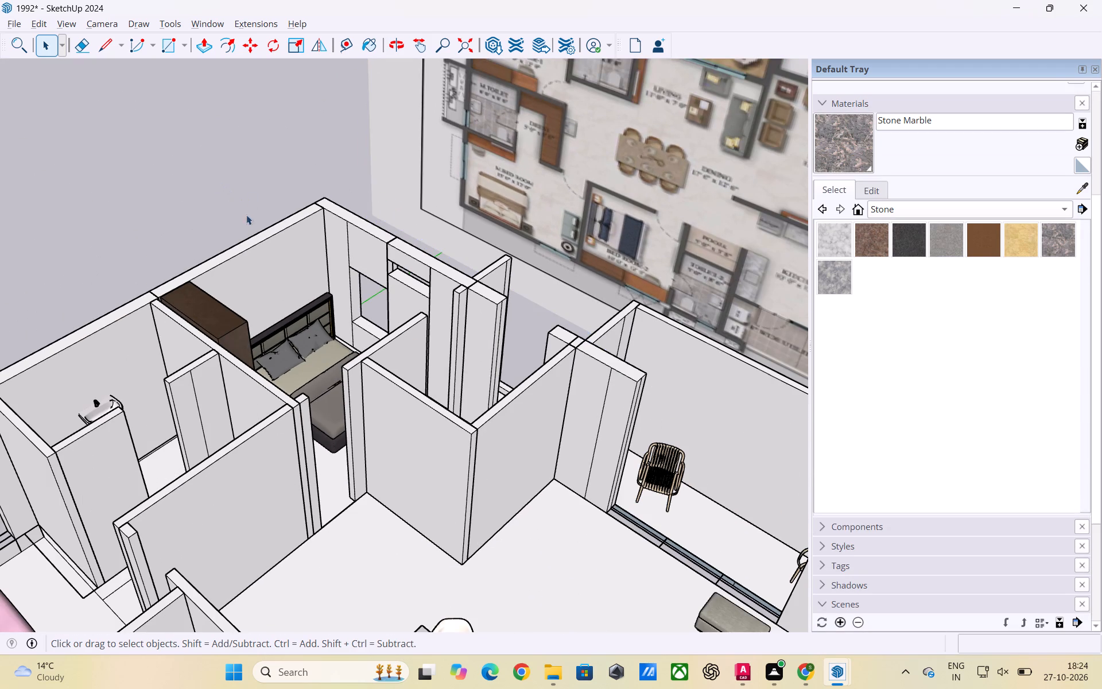
Compare the complete furnished apartment with the upright reference floor plan from the outer-wall side.
scroll(337, 360, up, 2)
scroll(271, 331, down, 1)
middle_drag(275, 331, 447, 304)
scroll(346, 226, down, 9)
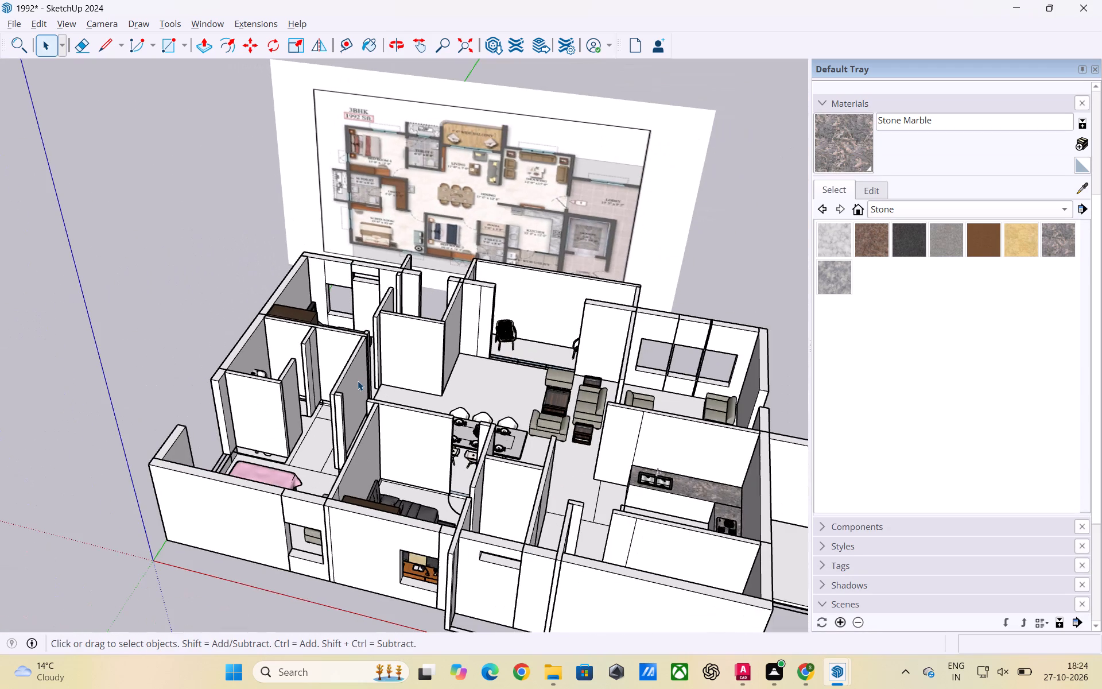
scroll(327, 536, up, 3)
scroll(303, 481, down, 6)
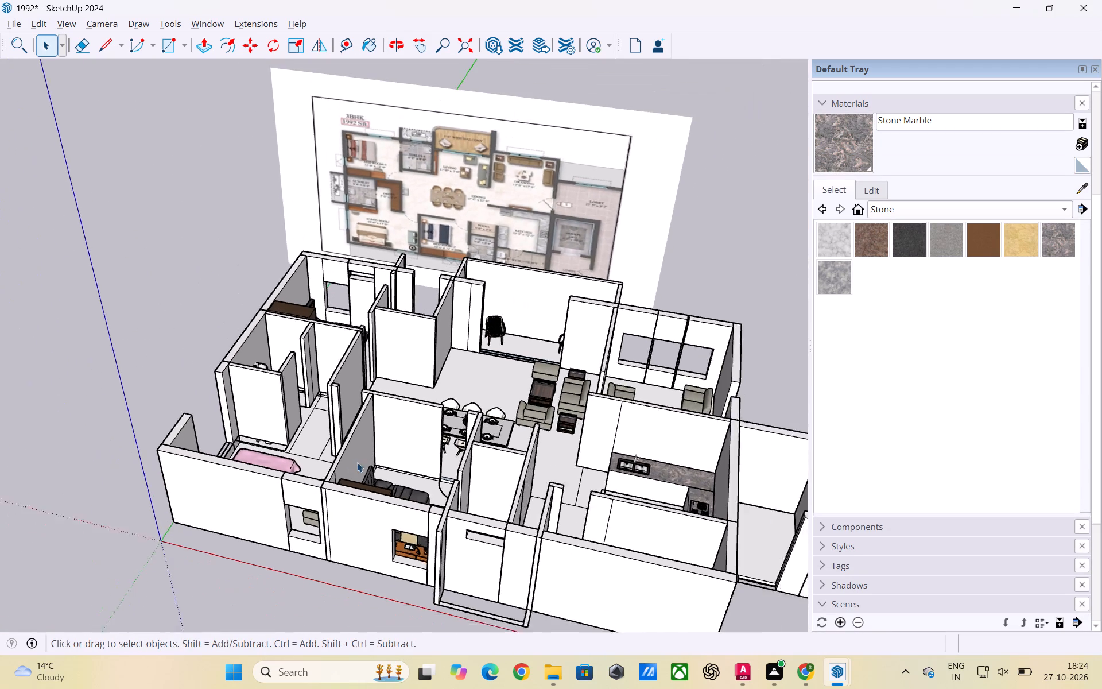
scroll(395, 500, down, 1)
middle_drag(451, 463, 489, 585)
scroll(613, 471, up, 3)
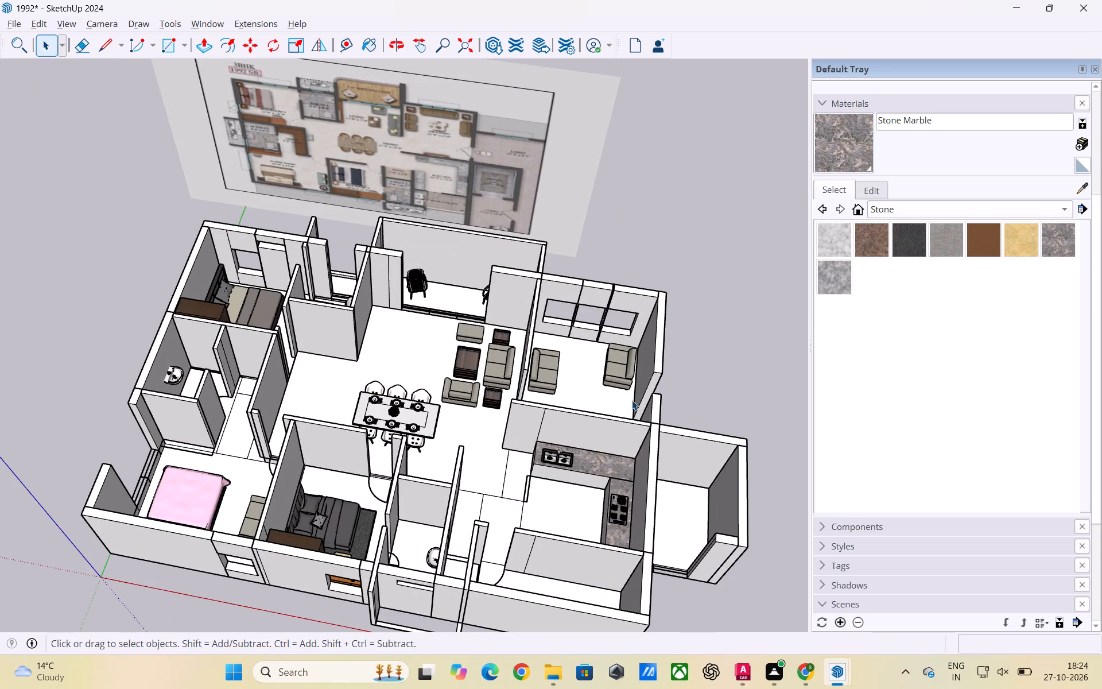
Examine the kitchen counters, utility area and adjoining sofa room from above the entrance corner.
scroll(705, 548, up, 3)
scroll(685, 548, down, 1)
scroll(678, 607, up, 2)
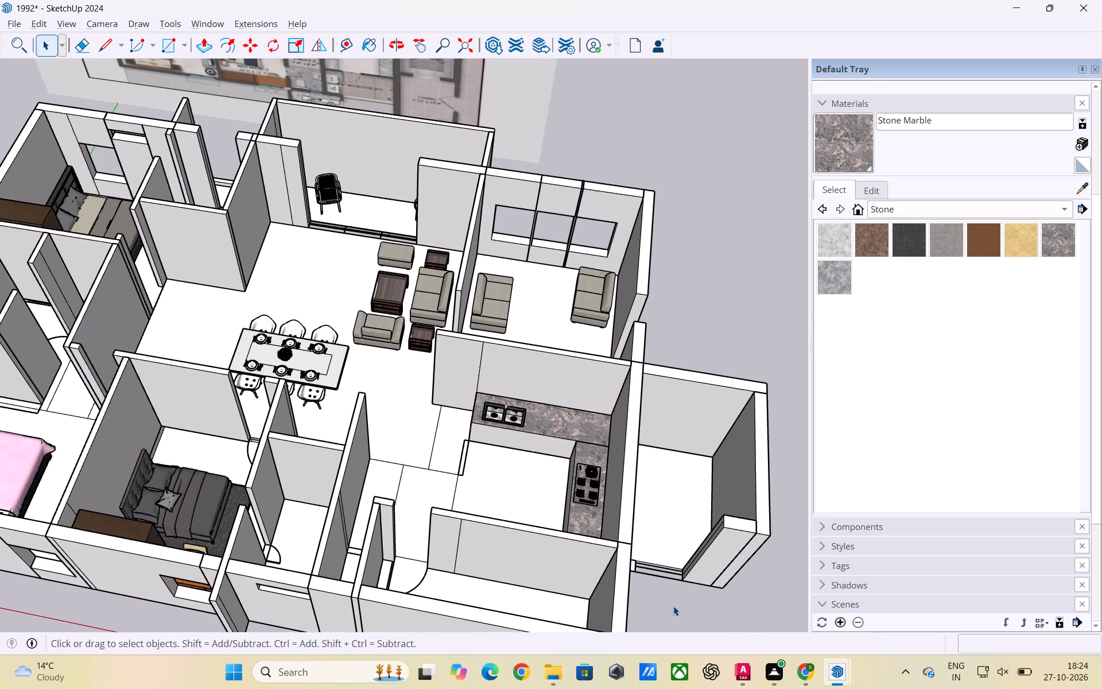
scroll(630, 603, up, 3)
middle_drag(629, 590, 442, 544)
scroll(520, 570, up, 2)
scroll(541, 543, down, 2)
middle_drag(492, 536, 523, 569)
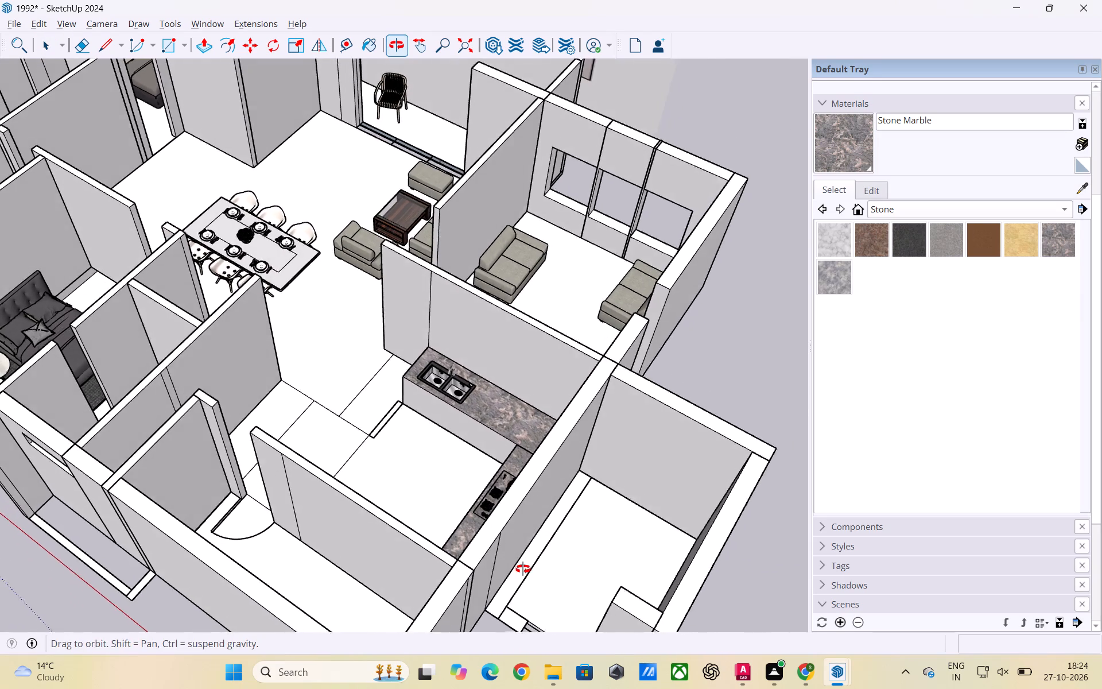
Draw a rectangle of about 1' 11 5/8" by 9" over the wall footprint at the open corner between kitchen and utility area.
middle_drag(523, 569, 526, 570)
scroll(509, 439, down, 4)
scroll(507, 444, up, 1)
scroll(508, 441, down, 2)
scroll(521, 561, up, 5)
middle_drag(477, 552, 485, 586)
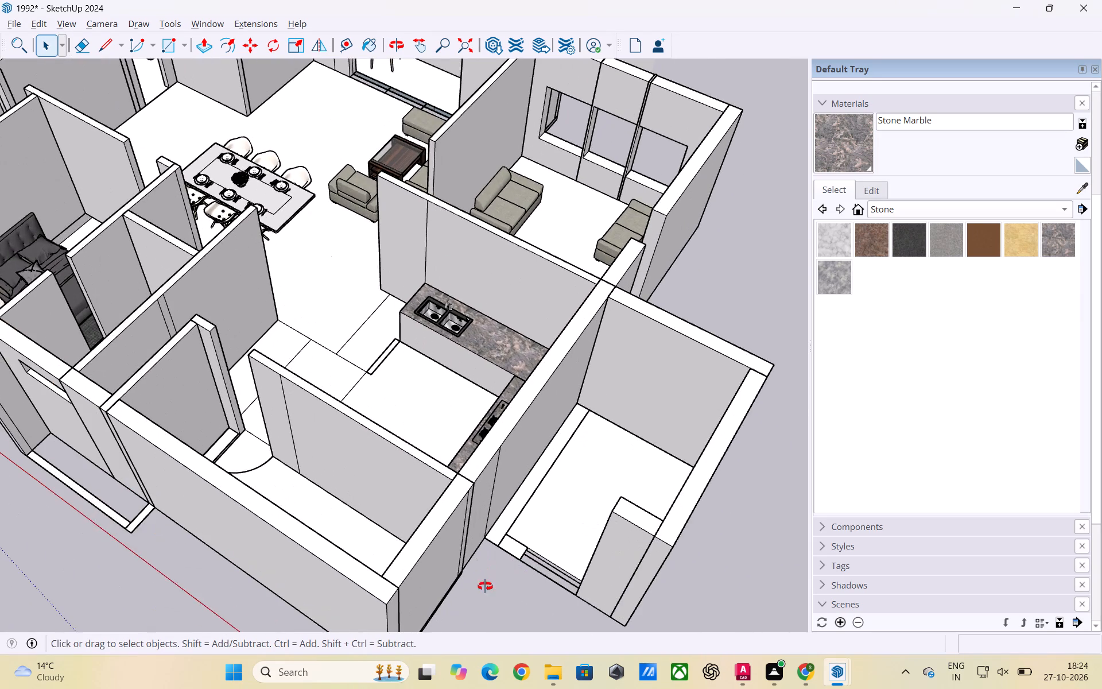
middle_drag(485, 586, 485, 589)
scroll(487, 569, up, 2)
key(r)
scroll(511, 567, up, 2)
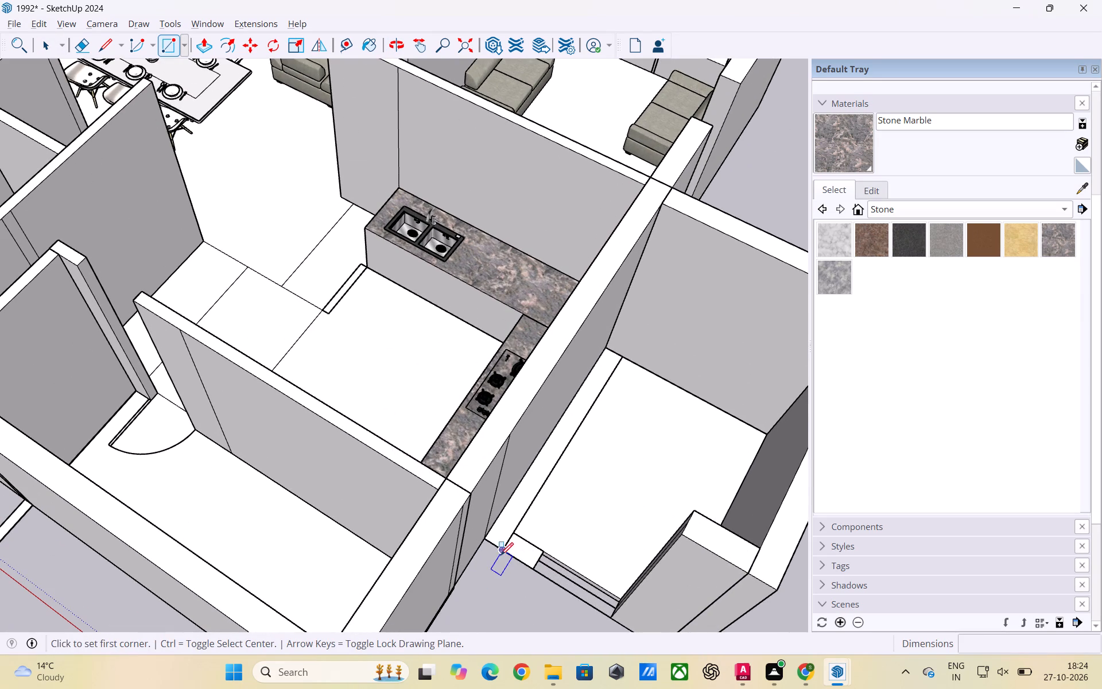
click(485, 541)
click(544, 551)
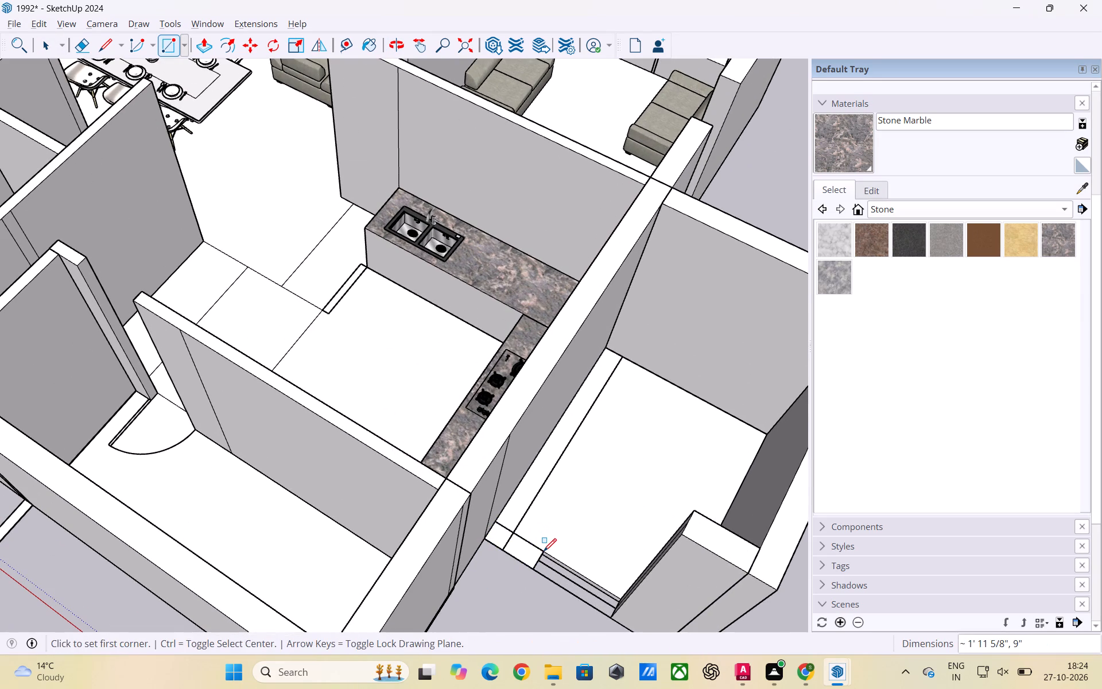
key(space)
click(506, 544)
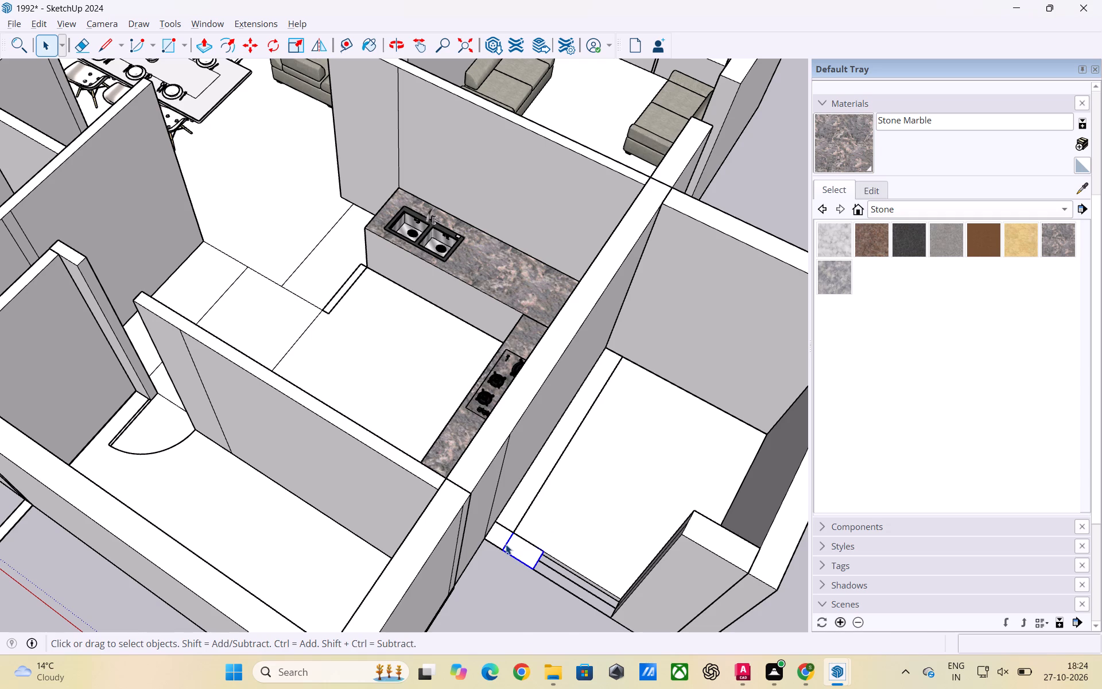
double_click(506, 544)
click(506, 544)
click(506, 597)
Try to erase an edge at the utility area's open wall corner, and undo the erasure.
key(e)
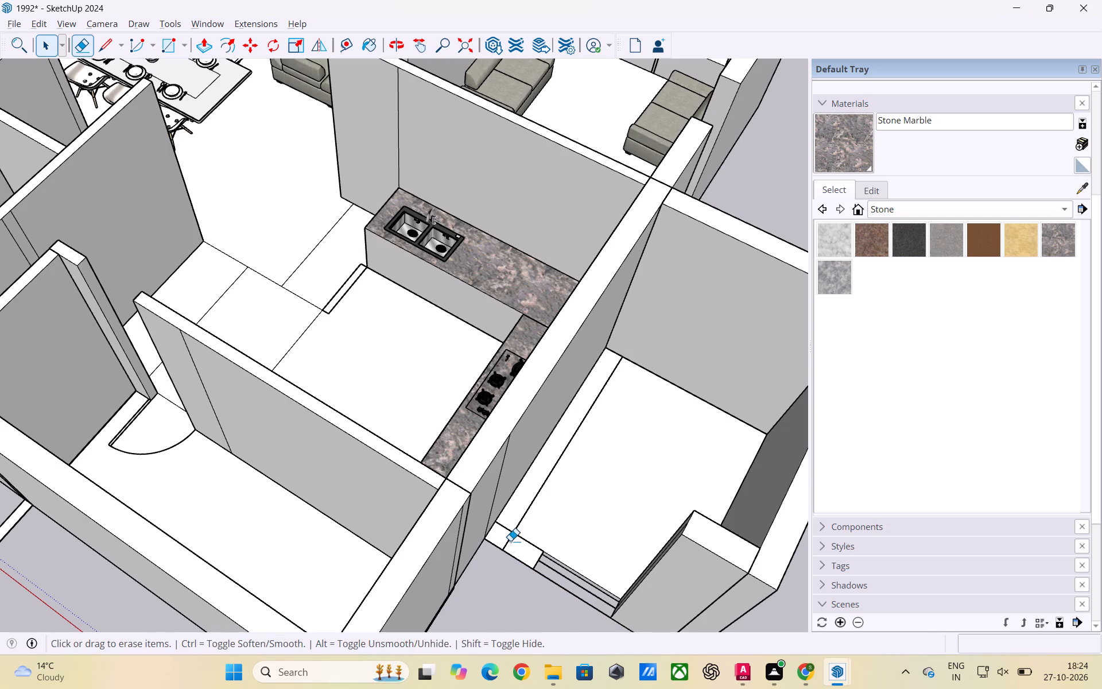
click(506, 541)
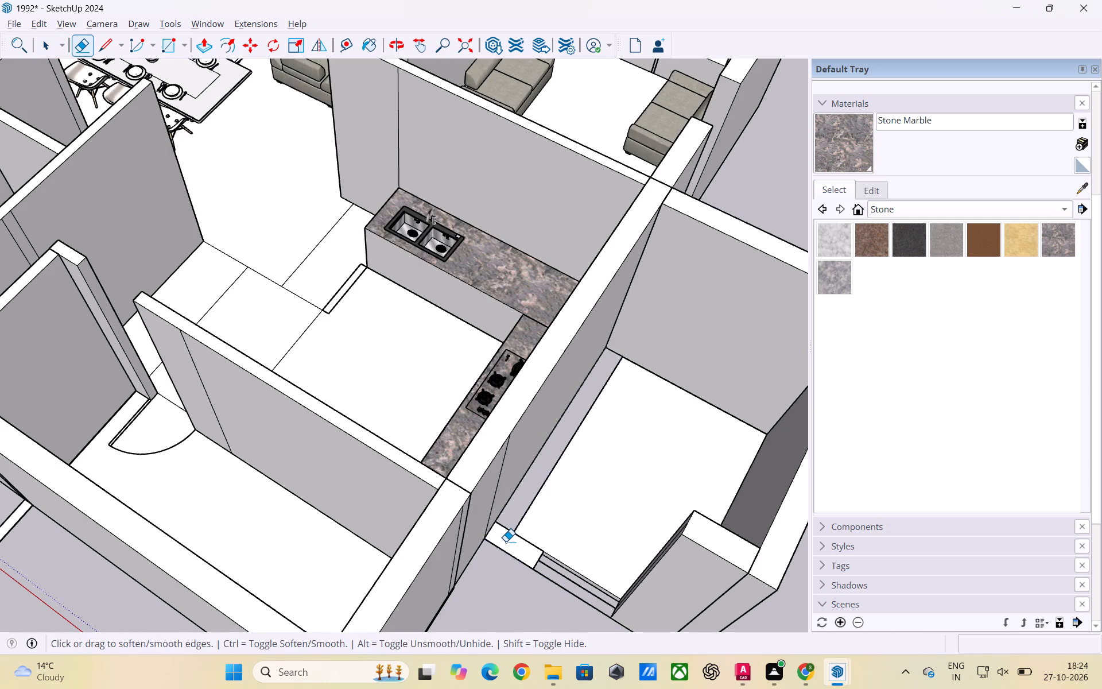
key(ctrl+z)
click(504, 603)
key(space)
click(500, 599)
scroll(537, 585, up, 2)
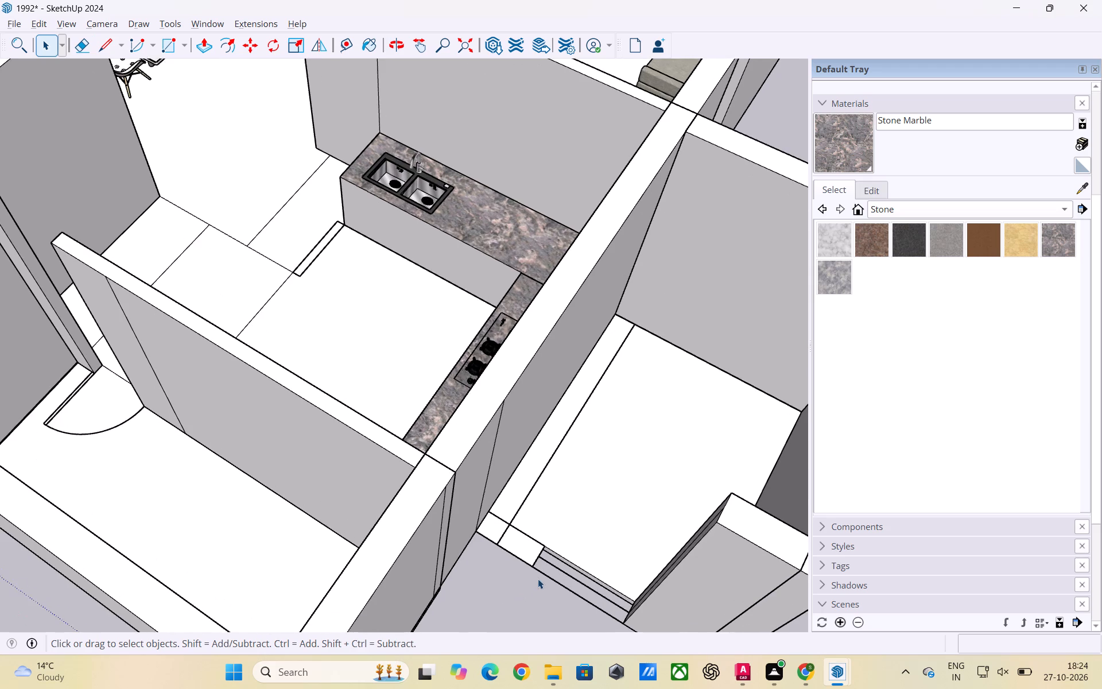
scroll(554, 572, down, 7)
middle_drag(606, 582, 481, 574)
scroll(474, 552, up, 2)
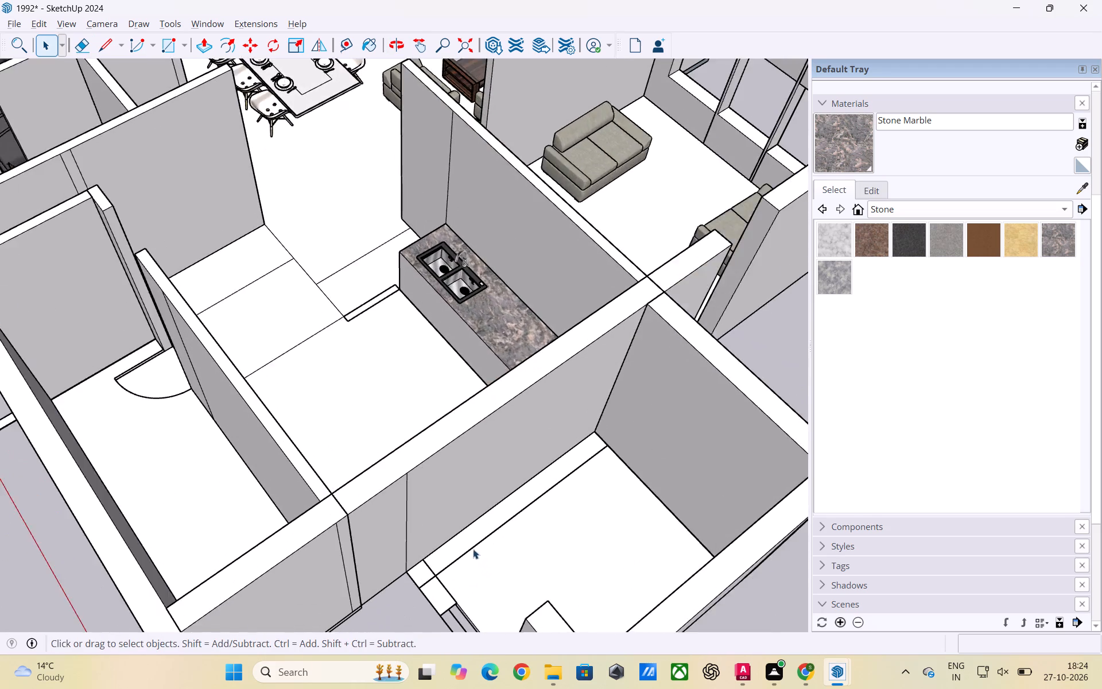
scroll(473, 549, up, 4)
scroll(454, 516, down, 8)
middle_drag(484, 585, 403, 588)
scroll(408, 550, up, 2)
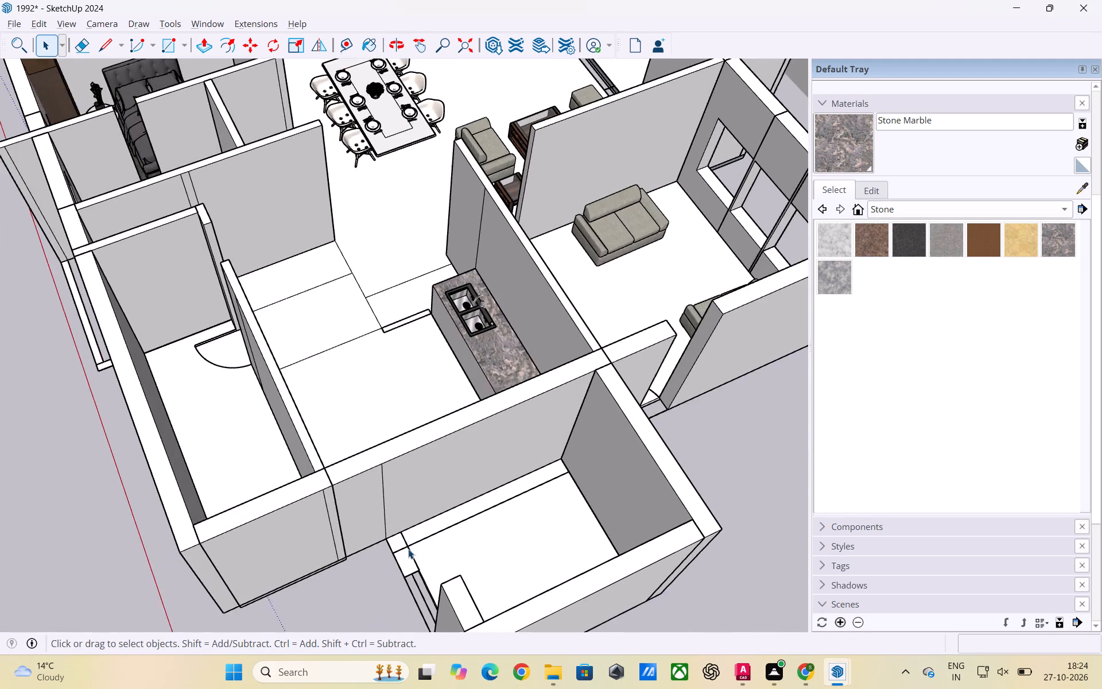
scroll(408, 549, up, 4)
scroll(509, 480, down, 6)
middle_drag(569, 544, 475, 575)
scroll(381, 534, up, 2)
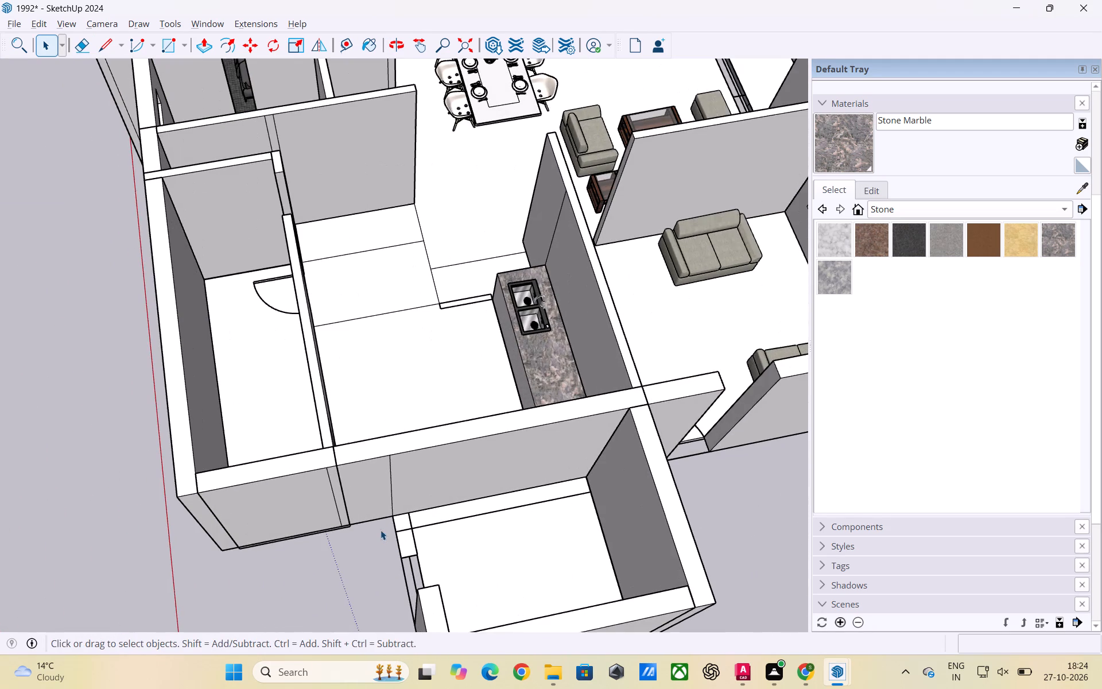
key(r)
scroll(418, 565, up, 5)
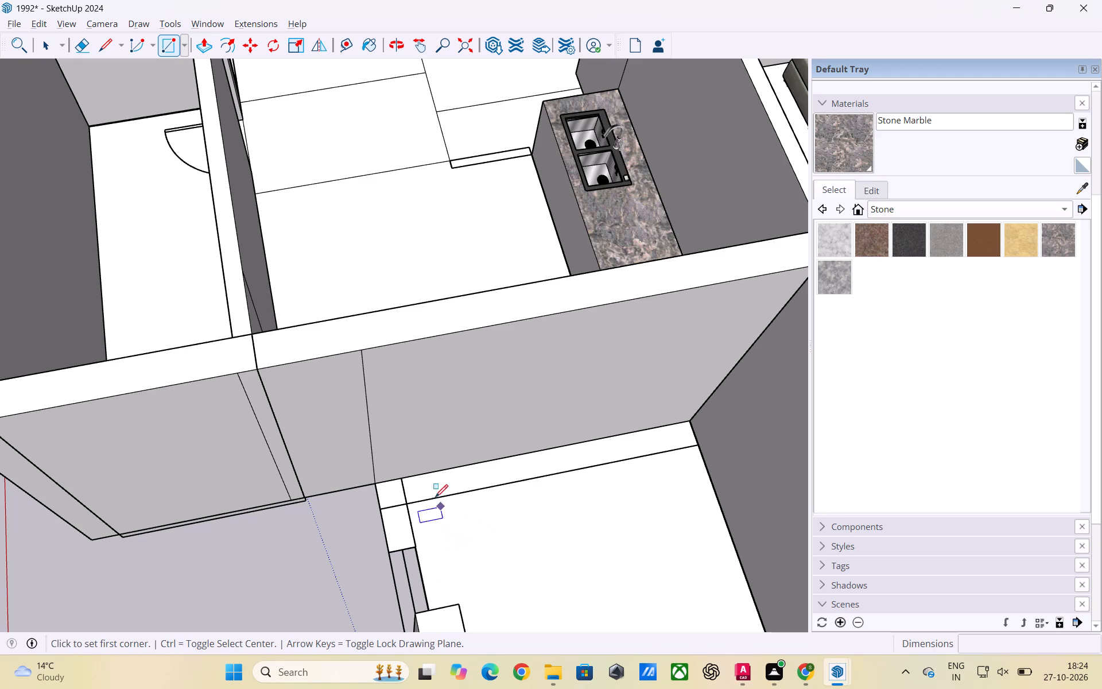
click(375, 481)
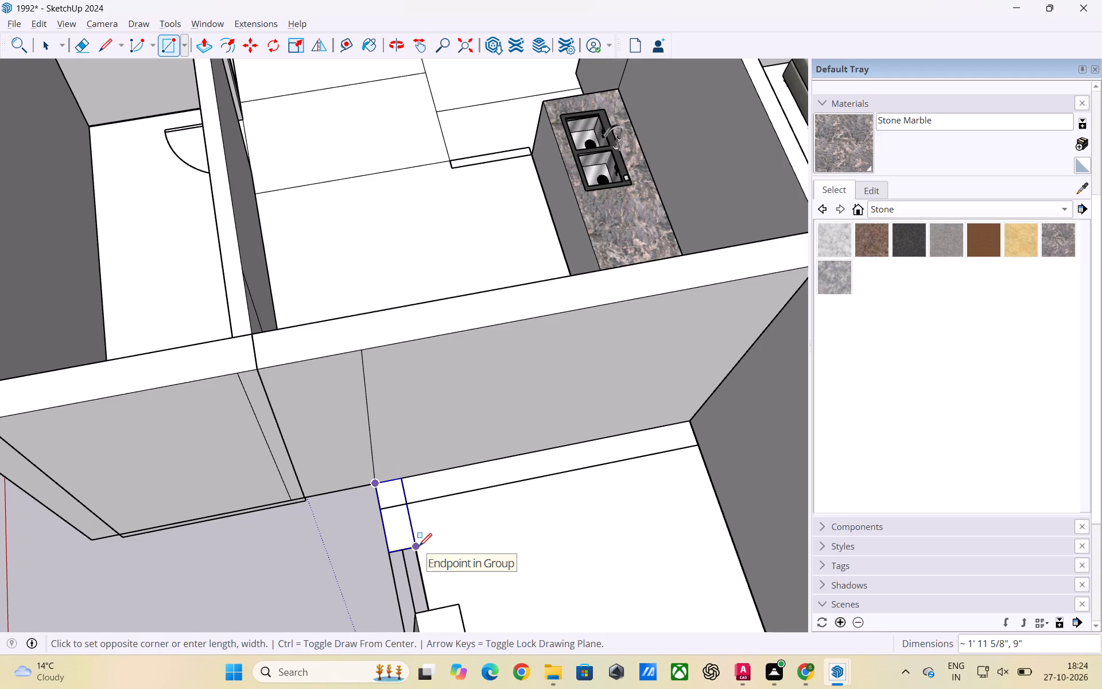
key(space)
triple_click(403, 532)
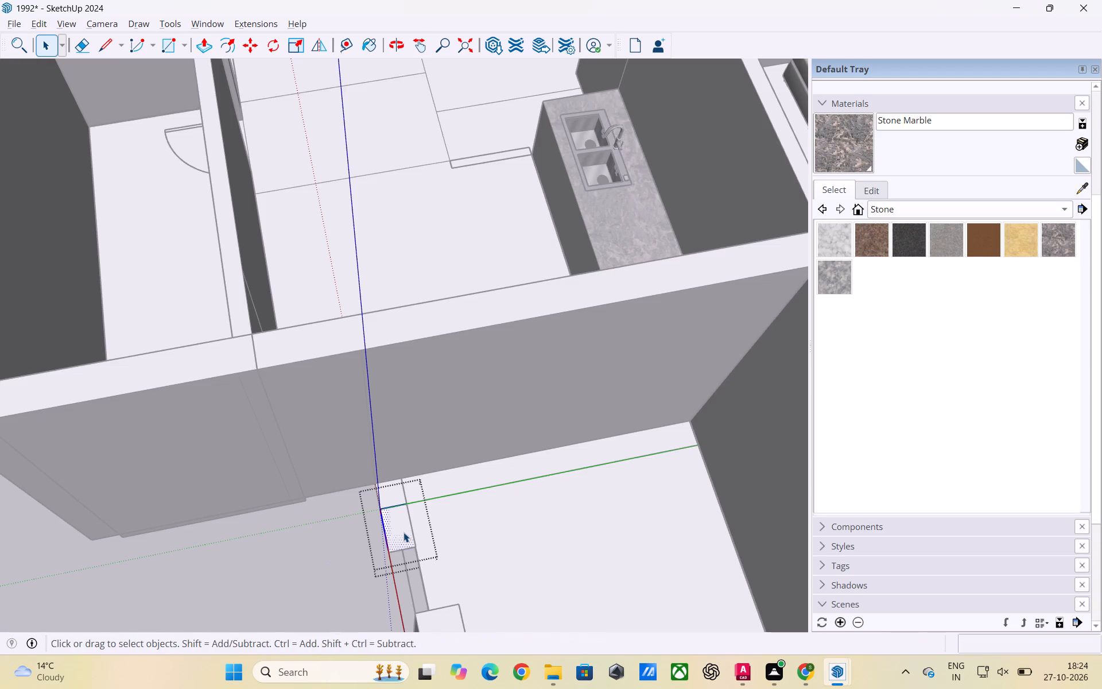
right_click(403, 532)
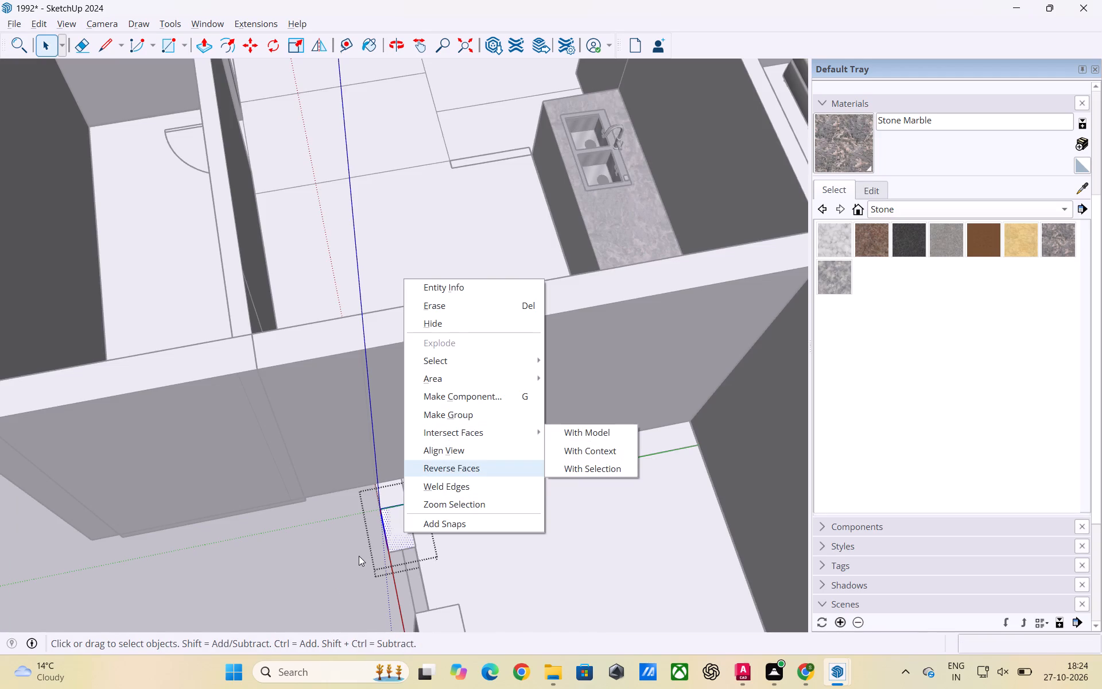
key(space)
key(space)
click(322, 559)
Draw a small square where the utility area's floor strip meets the kitchen wall and make it a group.
scroll(394, 498, up, 2)
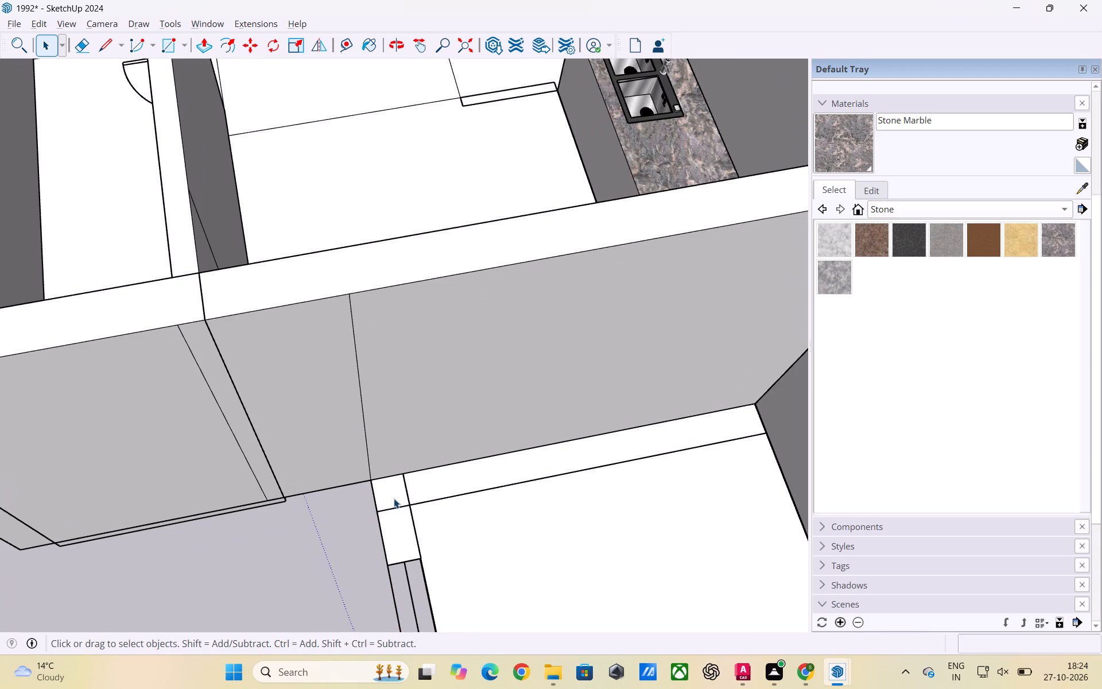
key(r)
scroll(394, 498, up, 3)
click(362, 471)
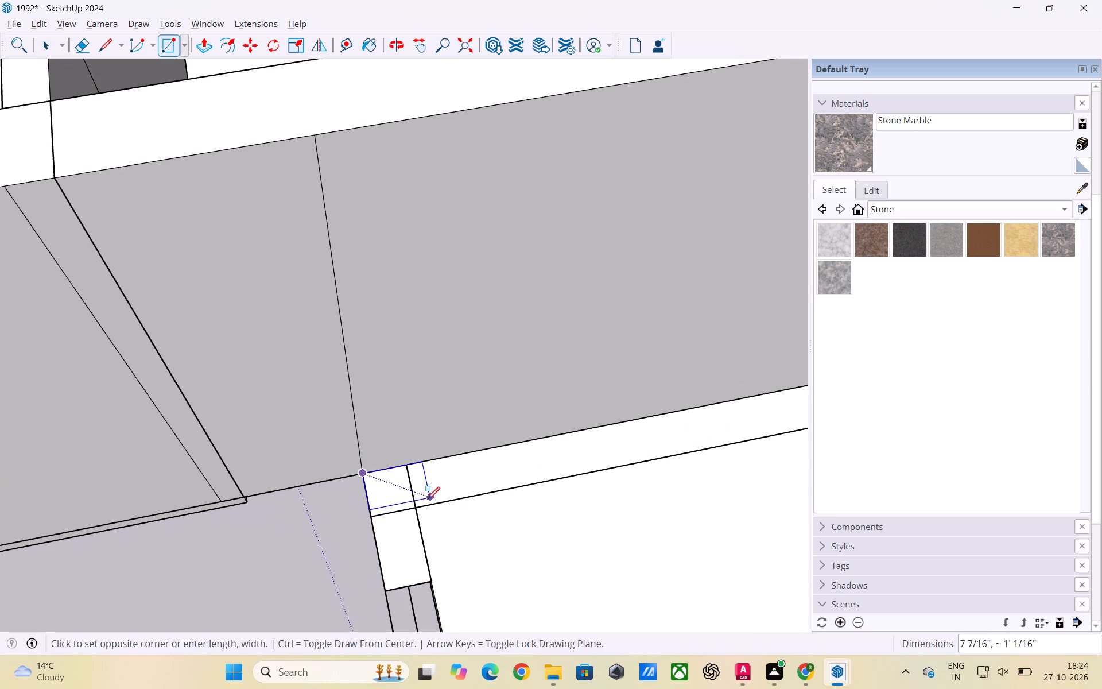
click(417, 509)
key(space)
click(389, 487)
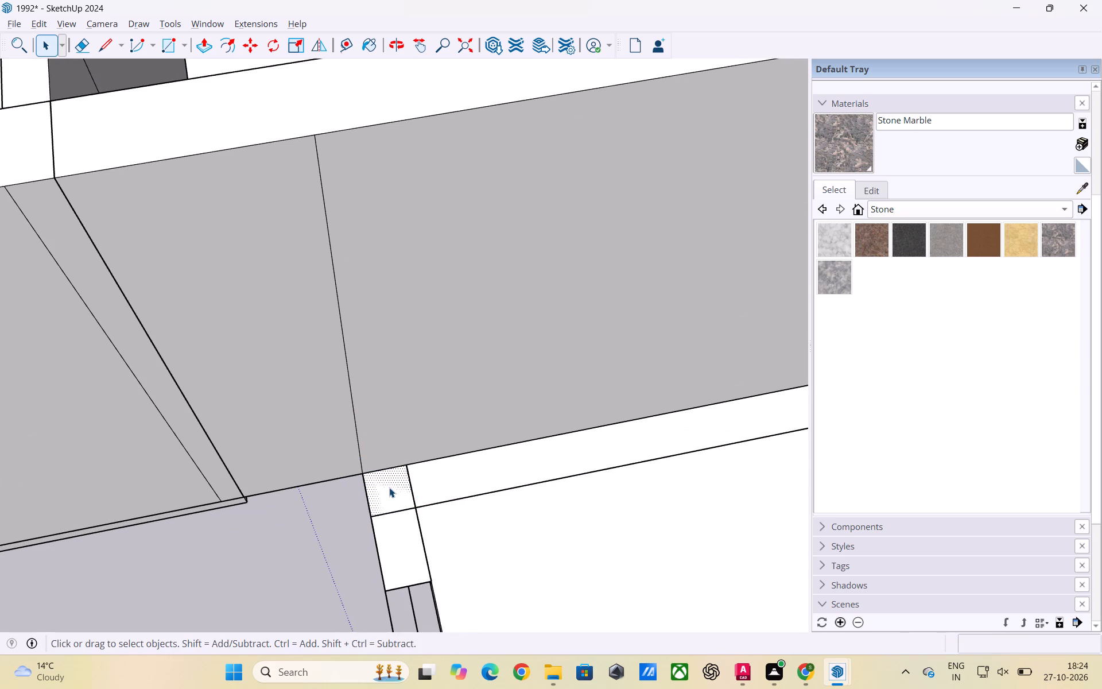
double_click(392, 490)
right_click(392, 490)
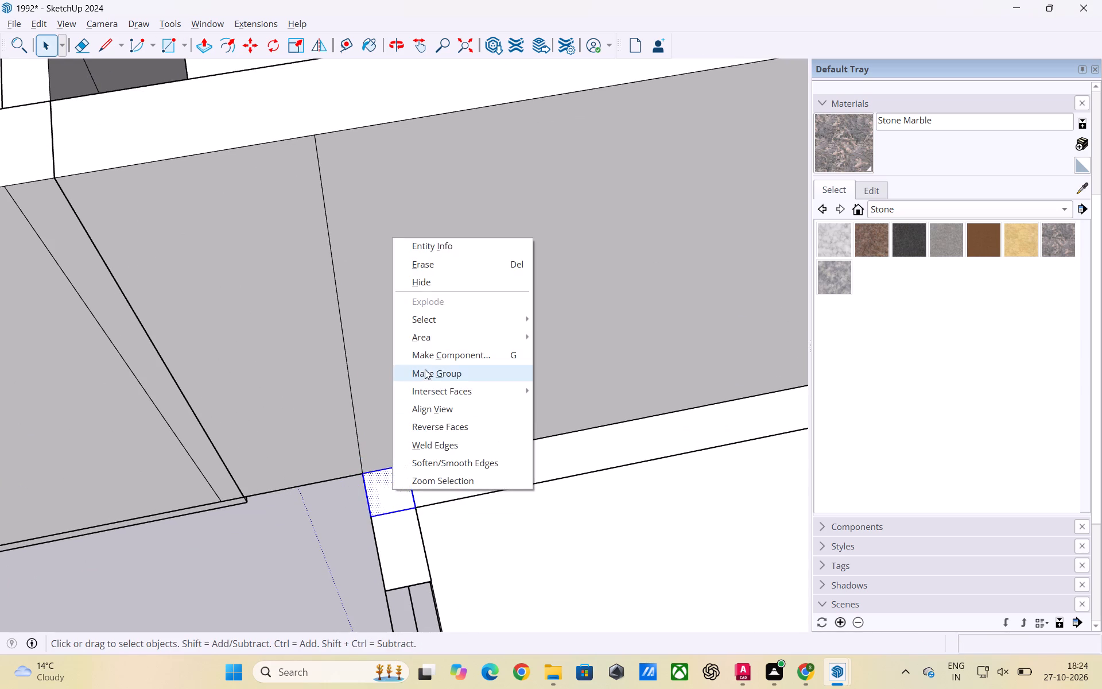
click(425, 369)
click(355, 542)
Extrude the grouped square up to the top of the adjoining kitchen wall as a corner wall piece.
scroll(354, 532, down, 3)
triple_click(390, 504)
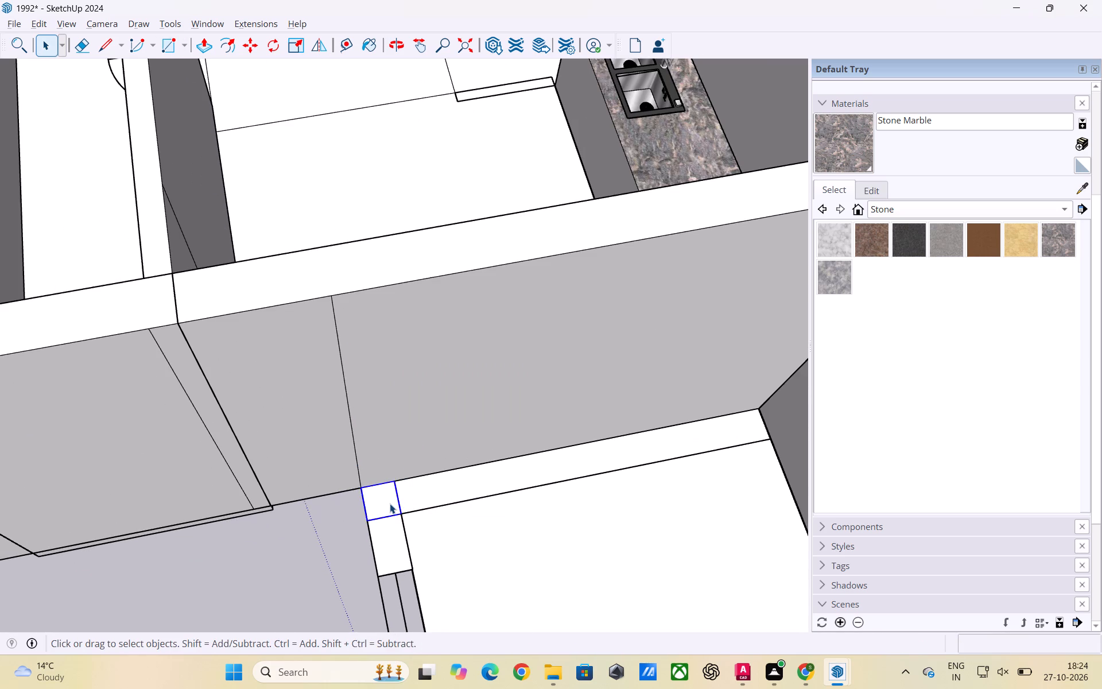
key(p)
click(390, 504)
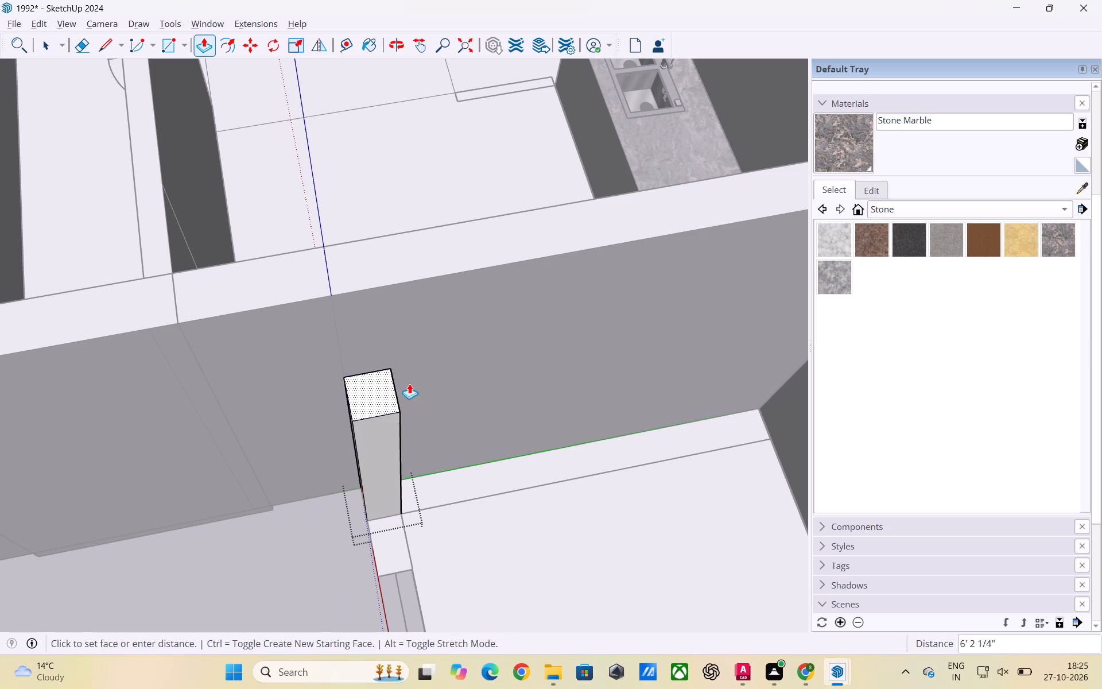
click(433, 251)
key(space)
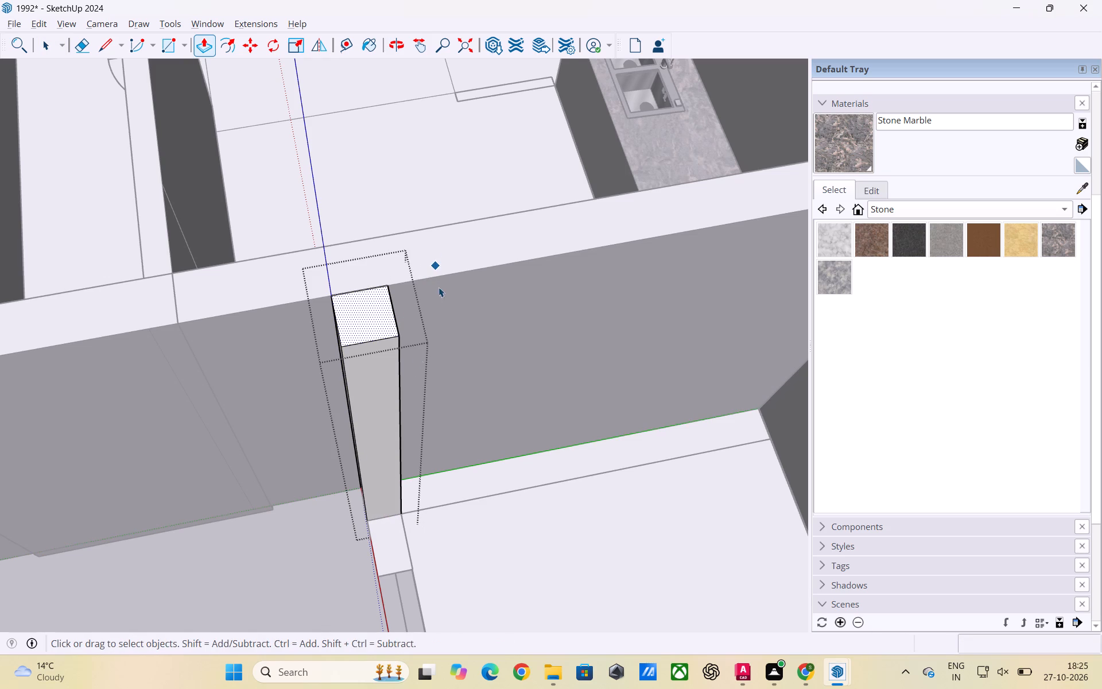
click(218, 450)
Extrude the wall footprint beside the new corner piece up 9' to match its height.
scroll(385, 412, down, 5)
middle_drag(383, 546, 499, 514)
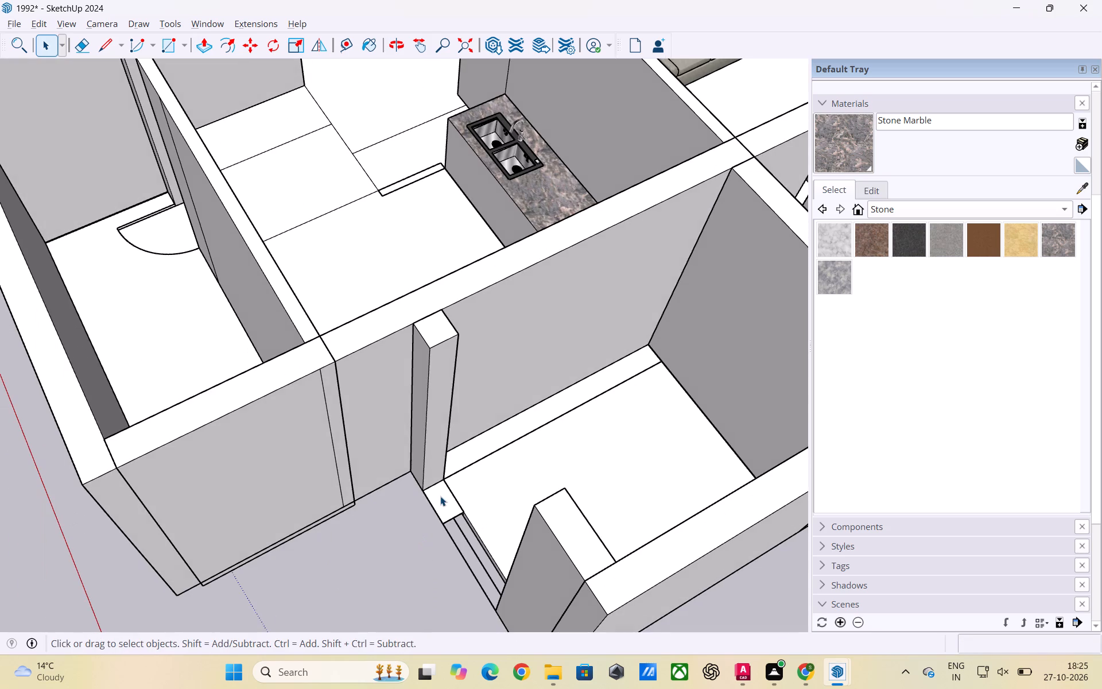
double_click(440, 498)
click(440, 498)
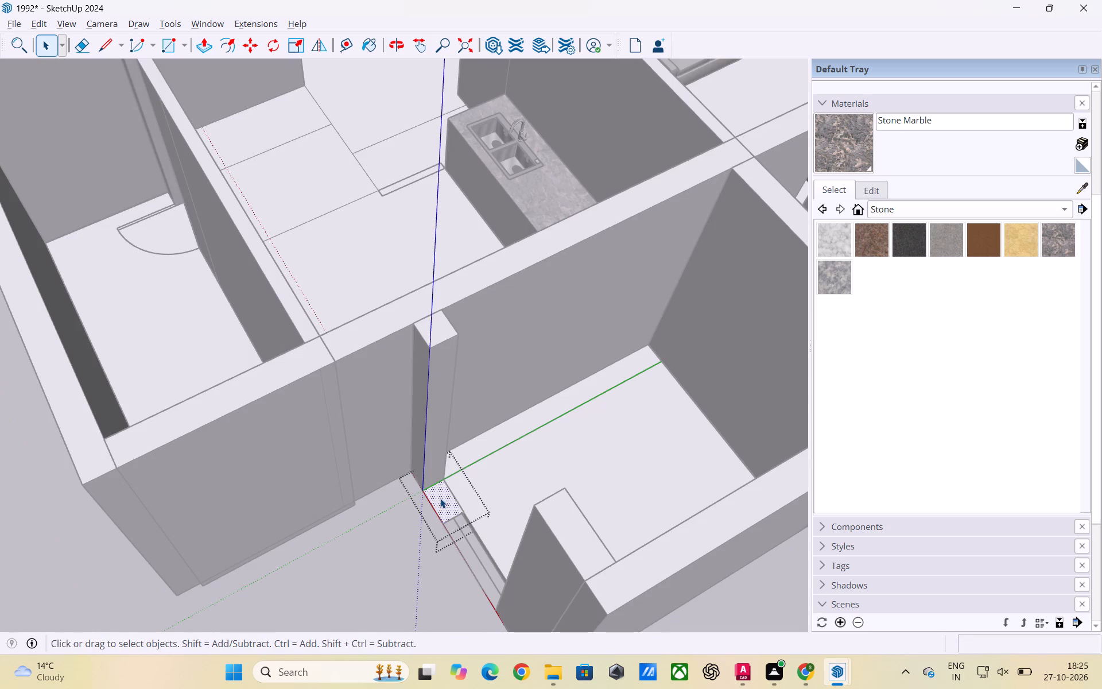
key(p)
click(440, 499)
click(437, 324)
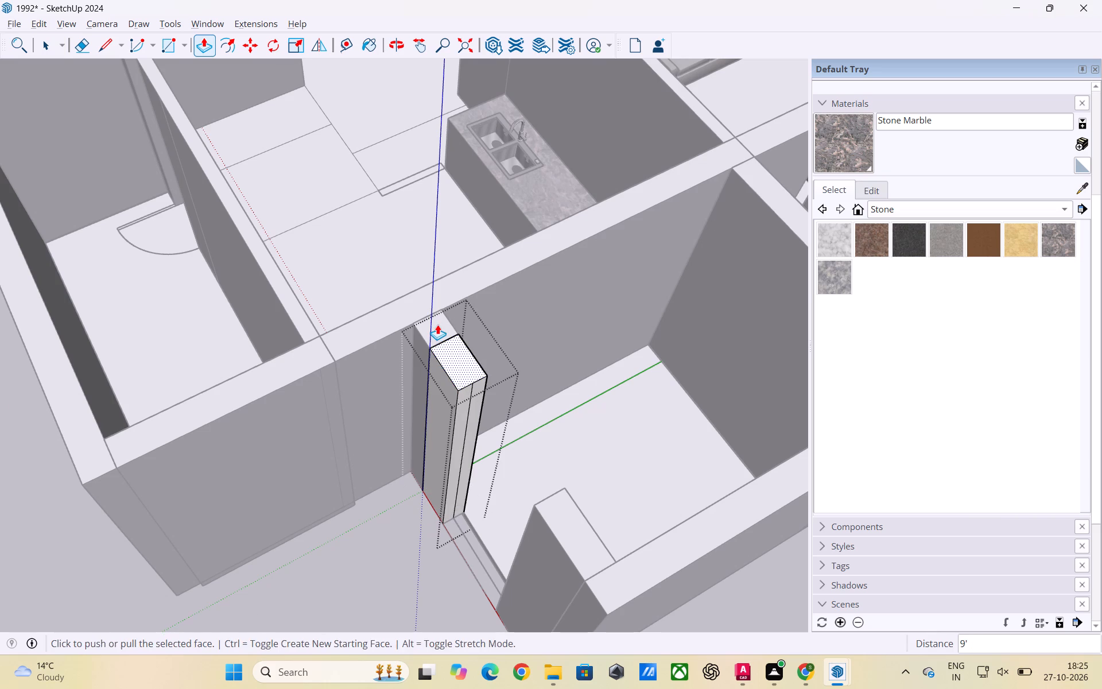
key(space)
click(352, 545)
Inspect the floor strip along the utility area's kitchen-side wall by opening its group and selecting its face and edges.
scroll(475, 519, down, 3)
middle_drag(501, 521, 224, 468)
scroll(347, 411, up, 1)
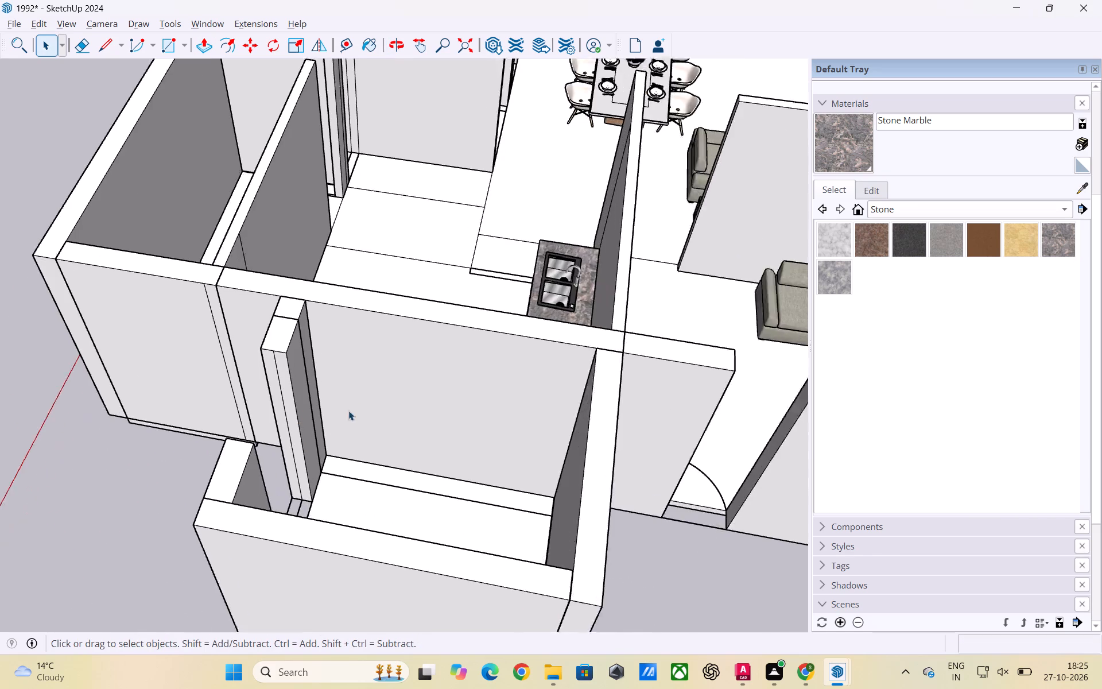
scroll(348, 411, up, 2)
middle_drag(324, 446, 311, 504)
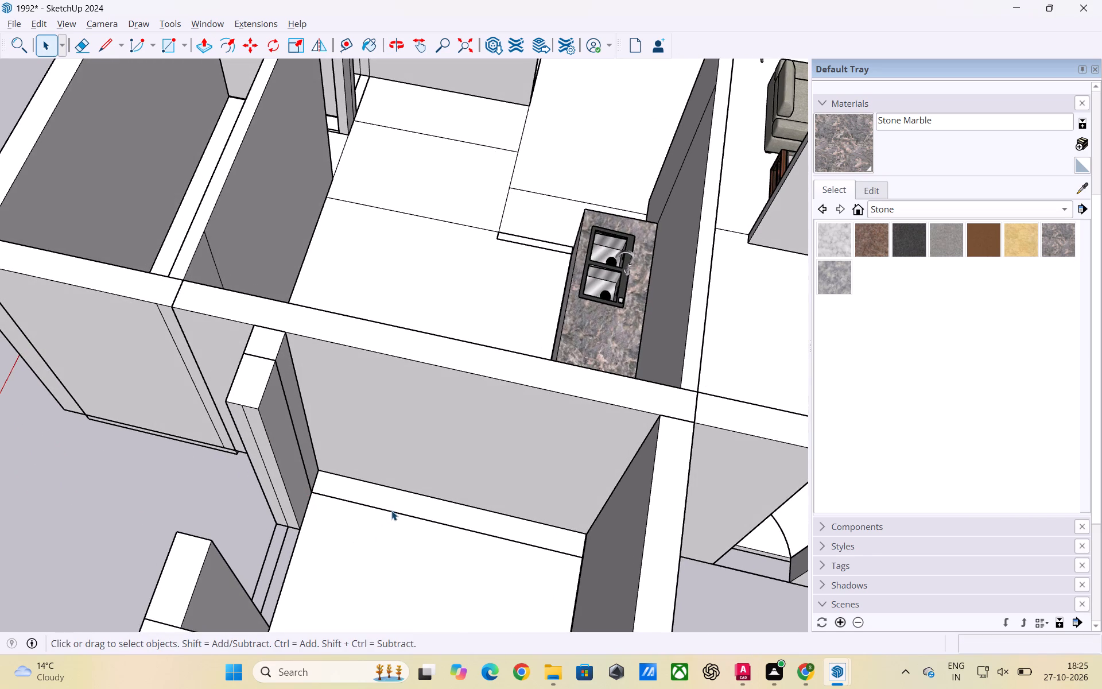
click(391, 510)
click(393, 513)
double_click(396, 513)
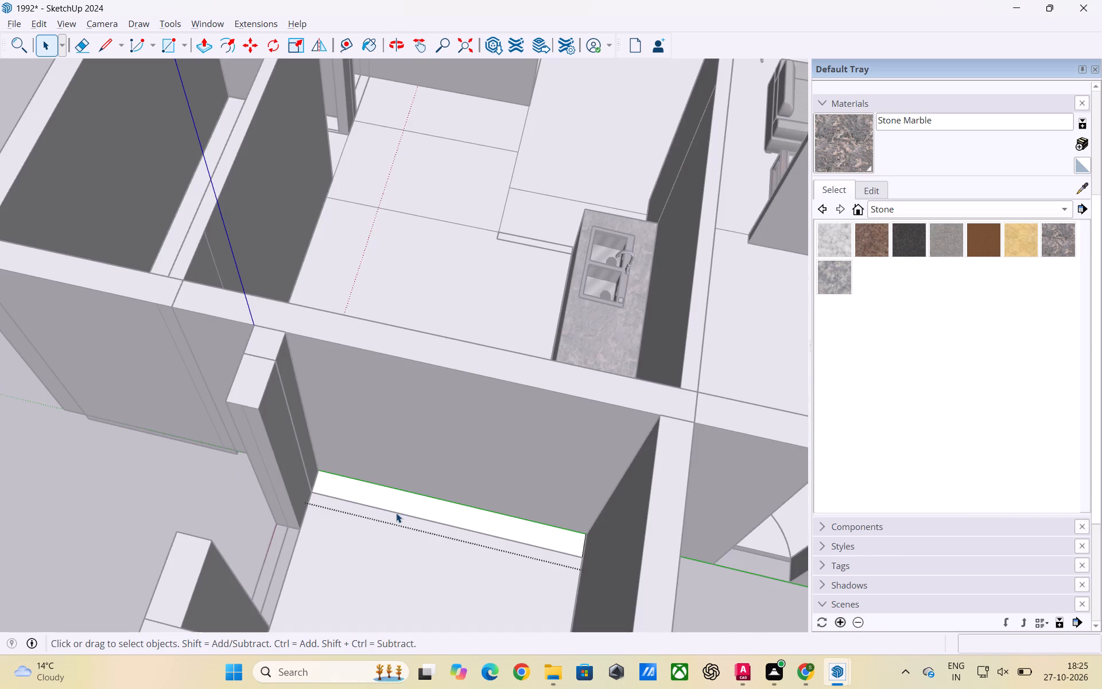
click(399, 587)
double_click(420, 520)
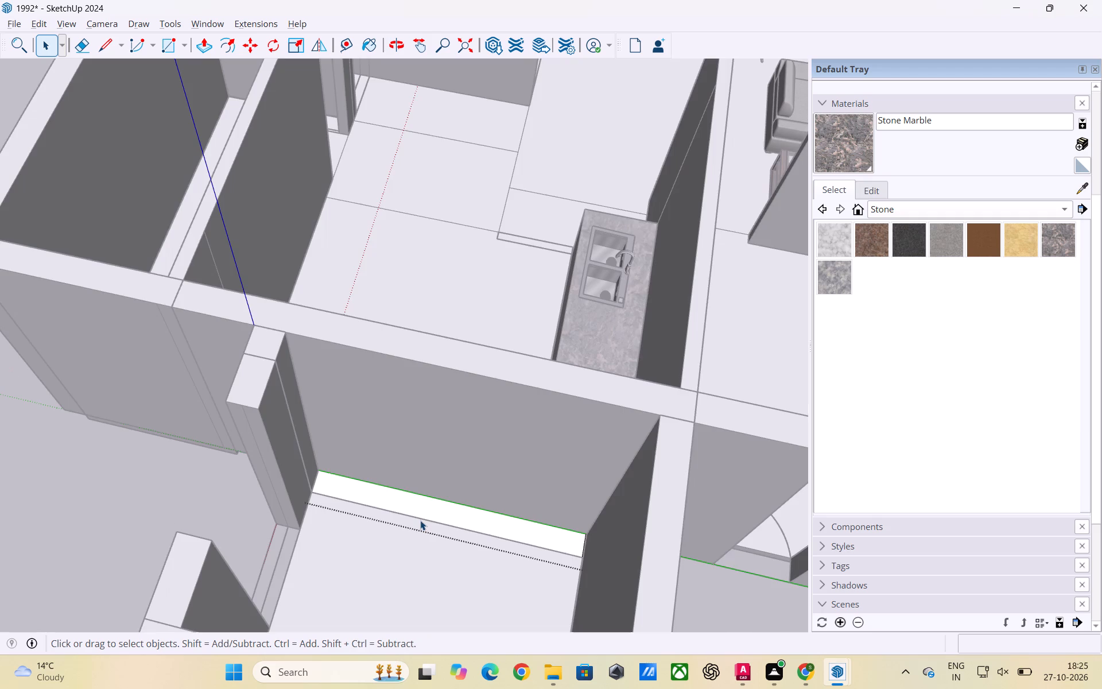
click(422, 517)
triple_click(424, 518)
click(425, 518)
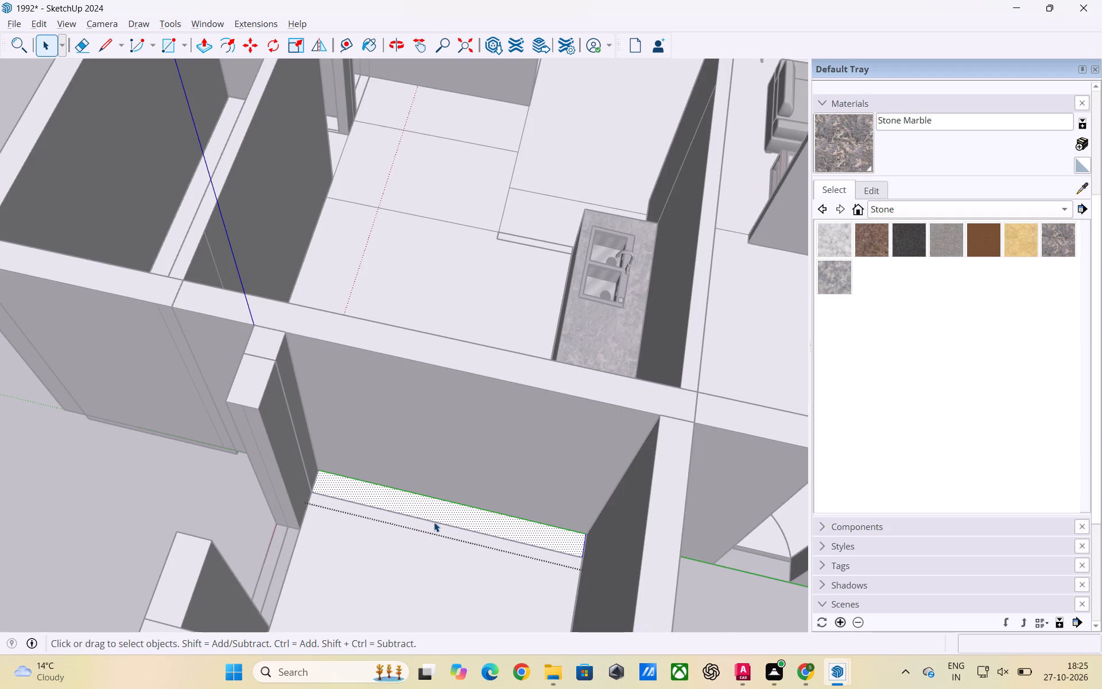
triple_click(435, 522)
click(421, 585)
scroll(428, 529, up, 2)
middle_drag(439, 516, 448, 575)
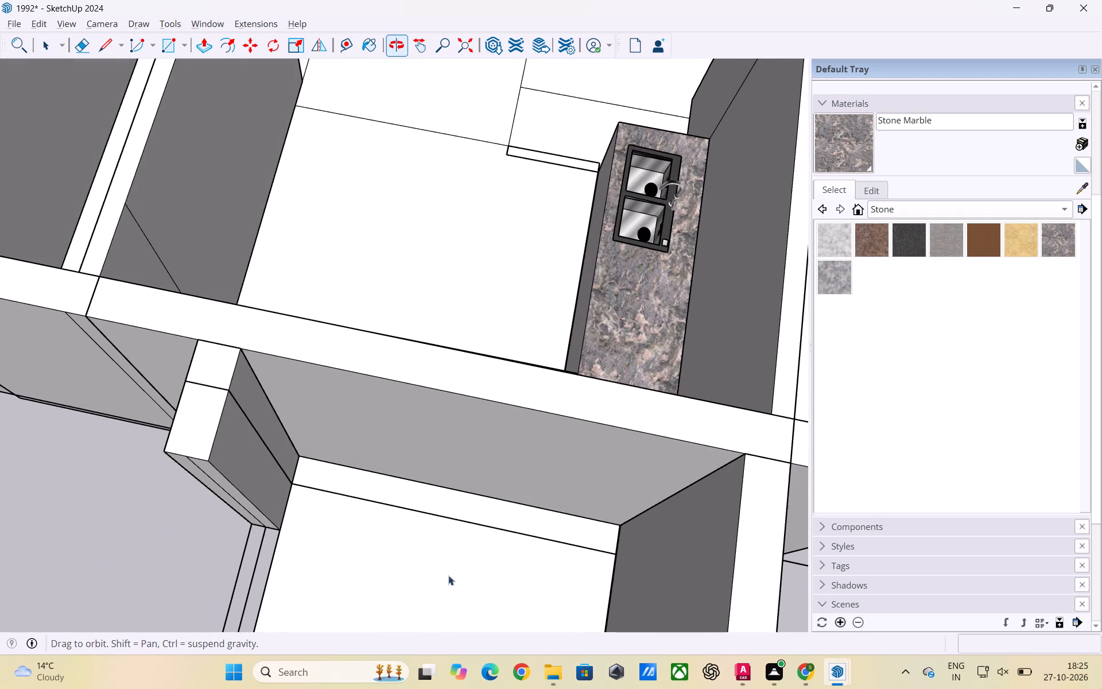
middle_drag(448, 575, 449, 577)
drag(431, 506, 457, 563)
drag(483, 558, 448, 515)
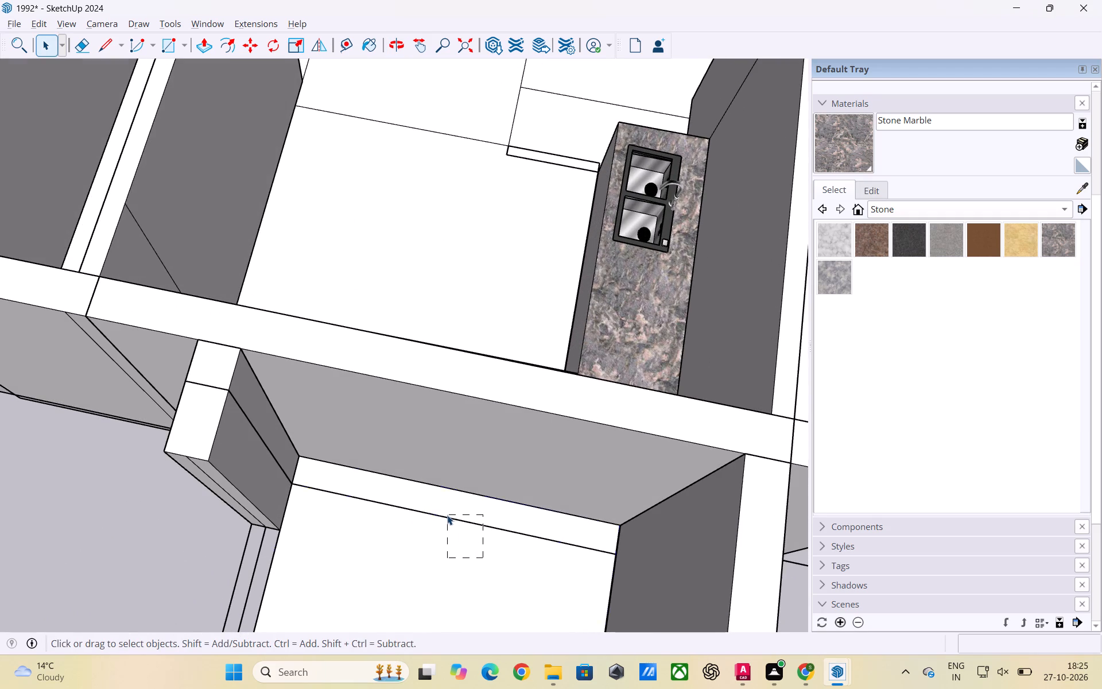
scroll(379, 514, down, 6)
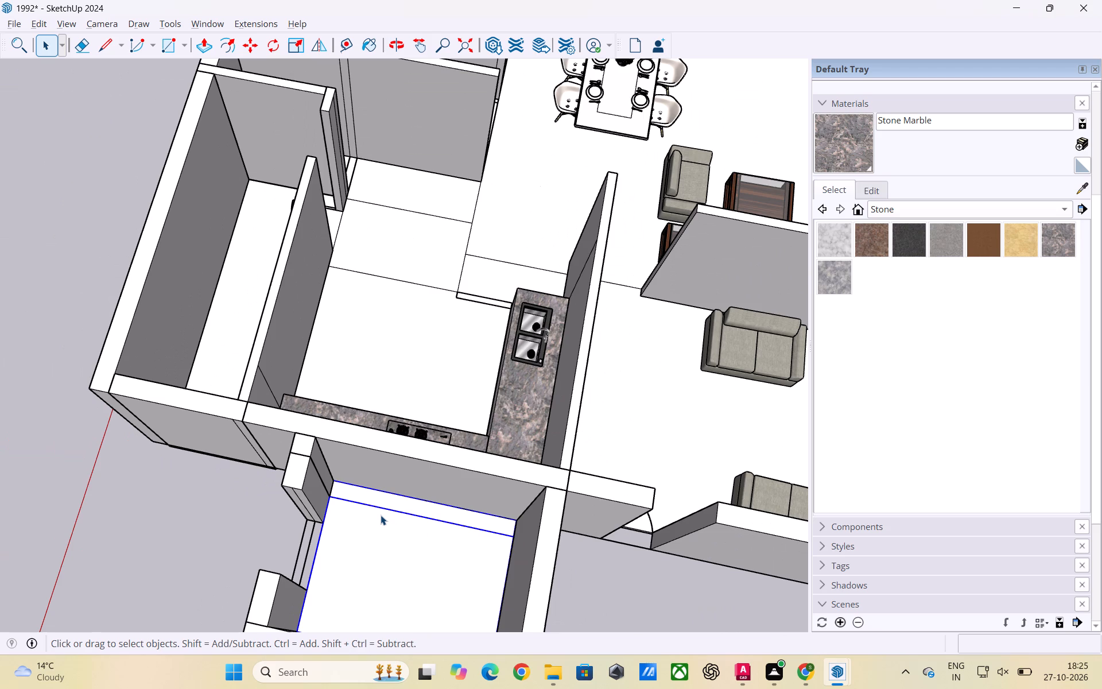
click(405, 514)
double_click(406, 514)
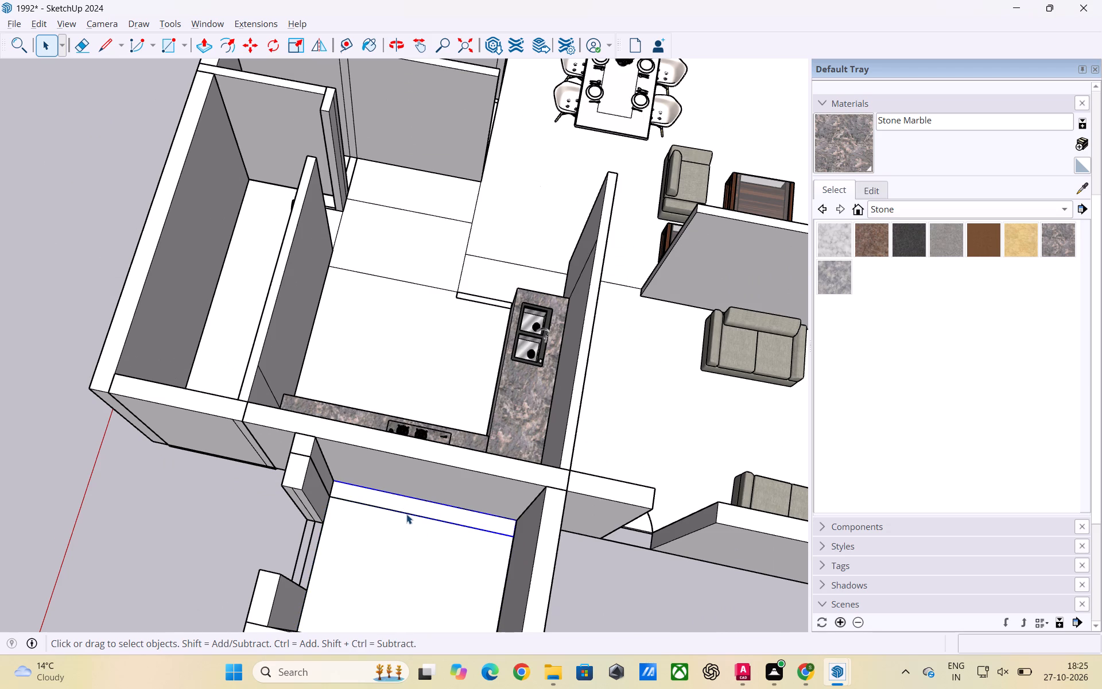
double_click(406, 514)
click(627, 597)
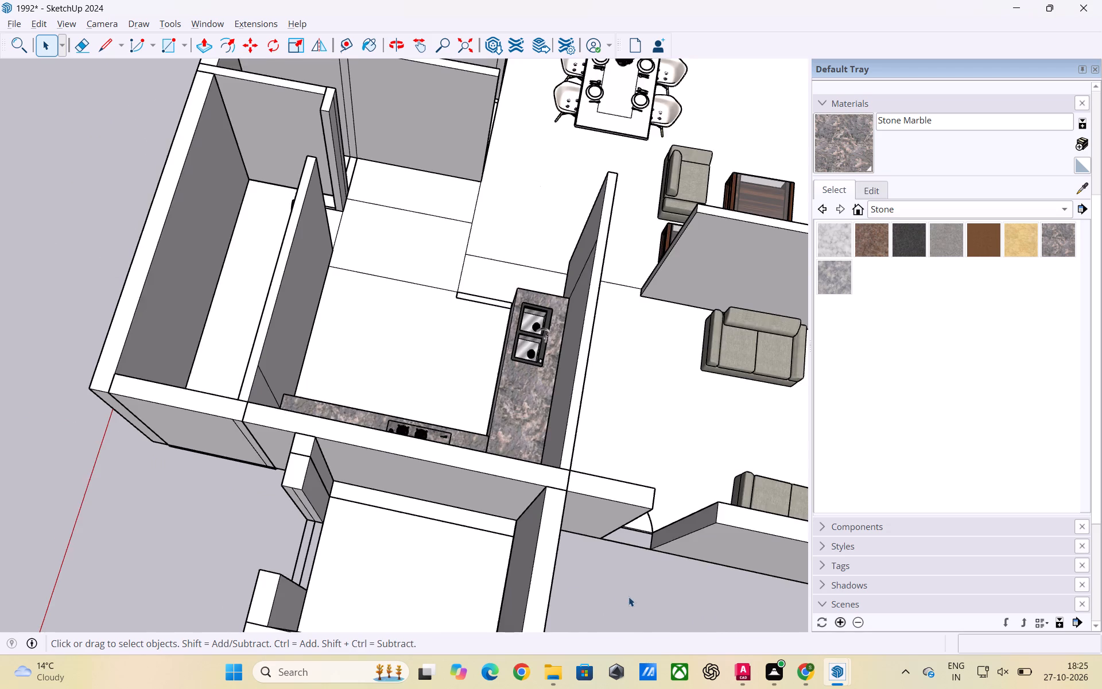
scroll(468, 483, down, 7)
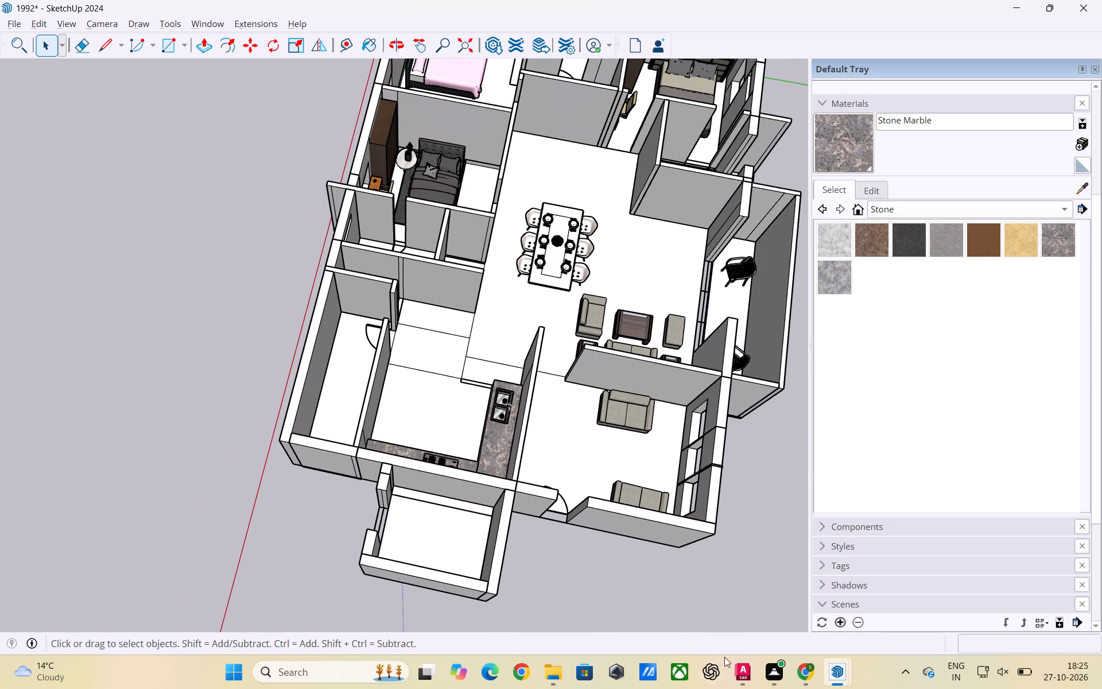
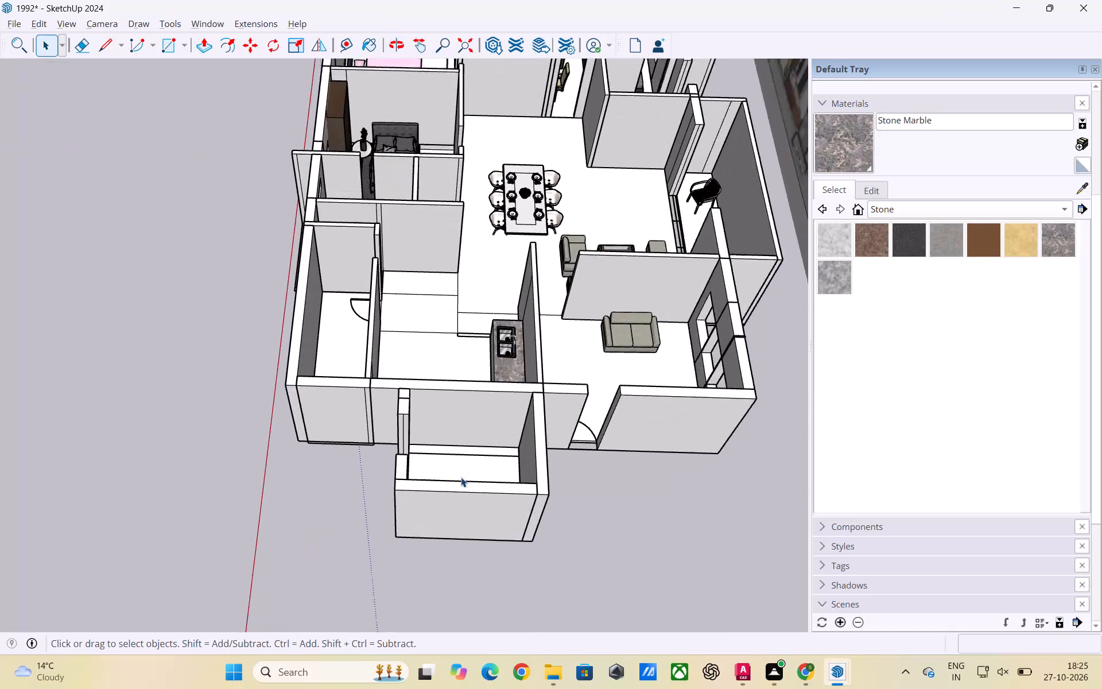
Examine the utility area's walls, corner wall pieces and door opening beside the kitchen from several sides.
middle_drag(482, 421, 482, 524)
scroll(476, 522, up, 3)
scroll(397, 506, up, 2)
middle_drag(309, 526, 658, 510)
scroll(638, 490, up, 3)
middle_drag(618, 504, 473, 522)
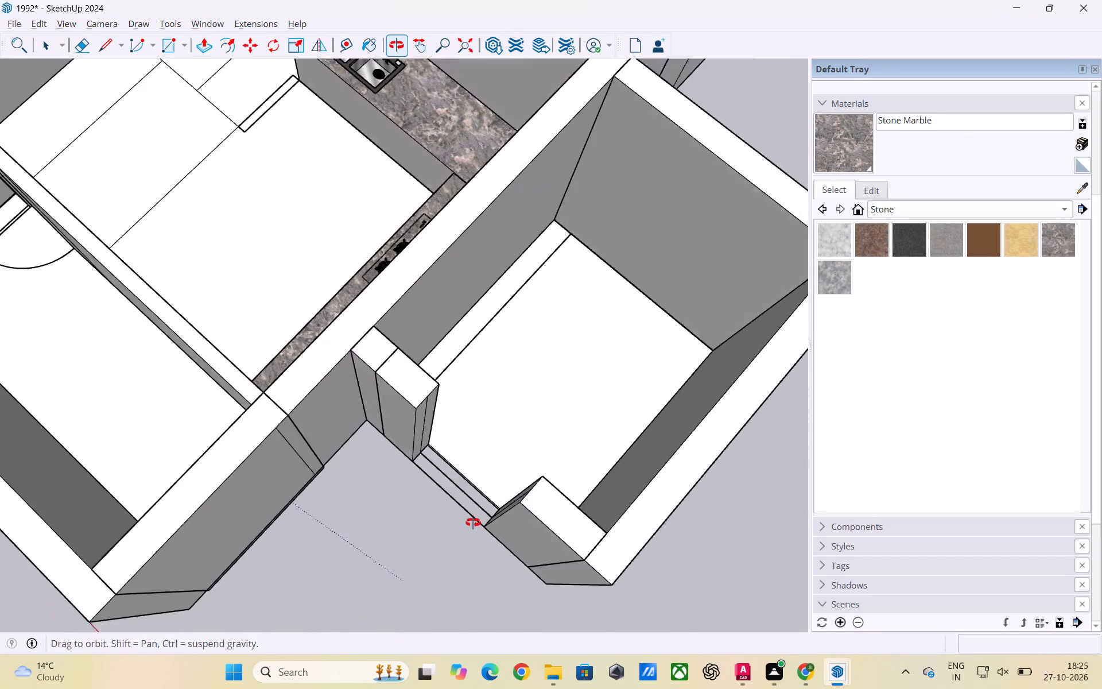
middle_drag(473, 522, 331, 463)
scroll(438, 474, up, 3)
scroll(519, 469, down, 17)
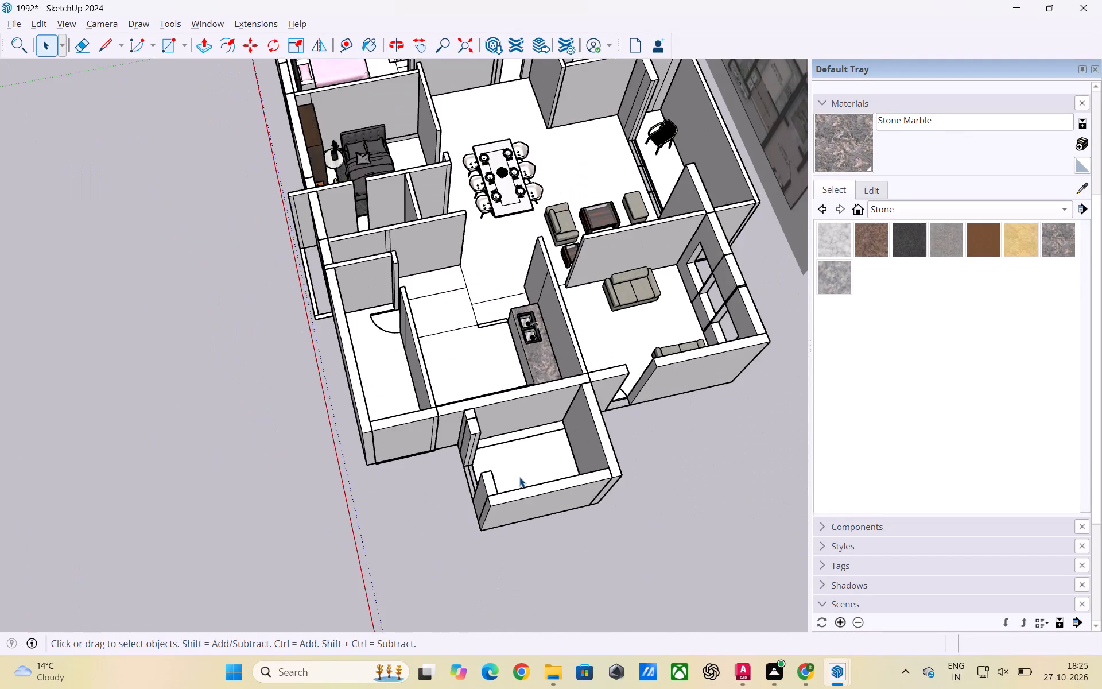
middle_drag(524, 485, 371, 505)
scroll(419, 457, up, 3)
scroll(226, 400, down, 6)
middle_drag(288, 448, 302, 460)
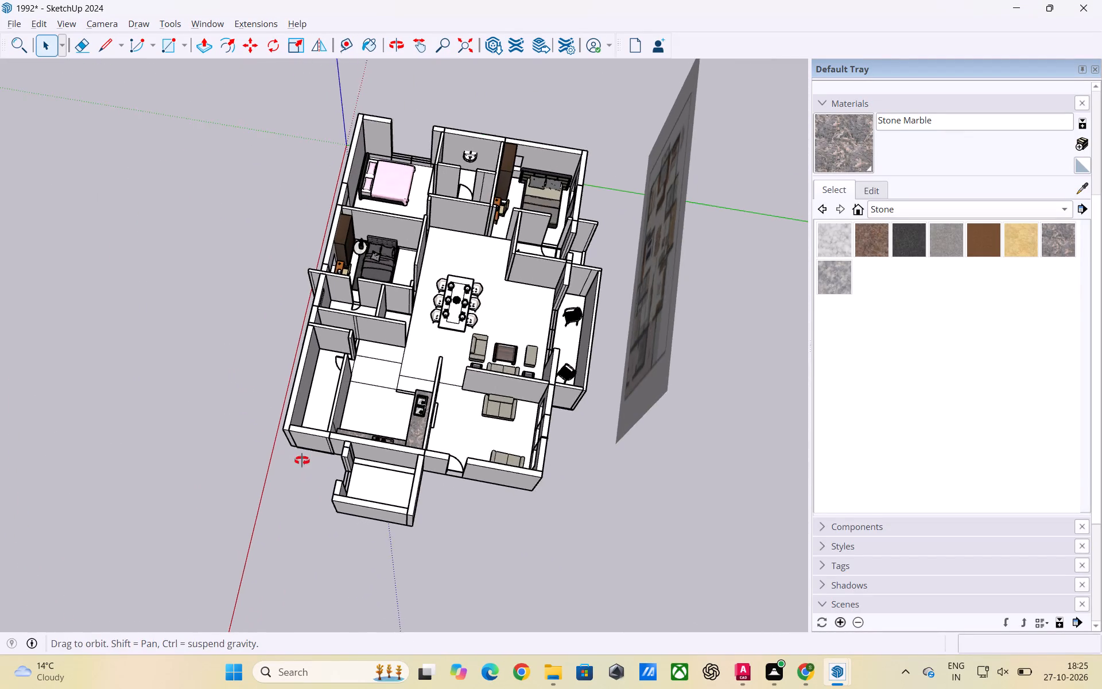
middle_drag(302, 460, 370, 505)
scroll(385, 470, up, 3)
middle_drag(534, 540, 486, 558)
scroll(366, 514, up, 6)
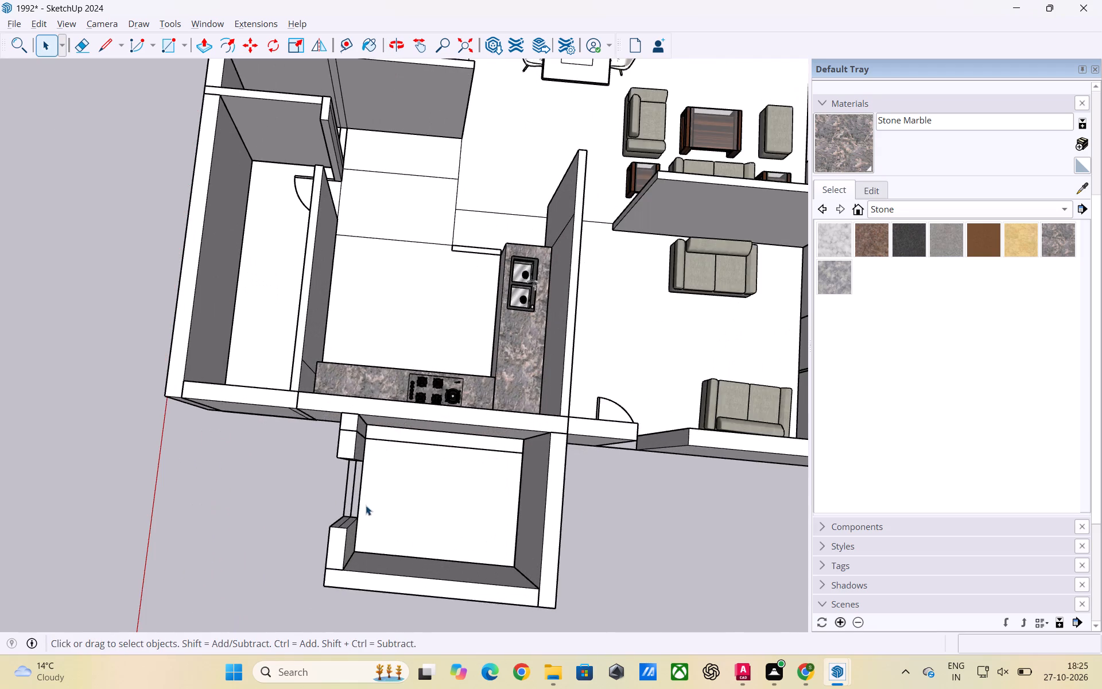
middle_drag(363, 499, 391, 420)
scroll(440, 548, up, 2)
middle_drag(356, 549, 612, 545)
scroll(447, 553, up, 2)
middle_drag(446, 545, 408, 597)
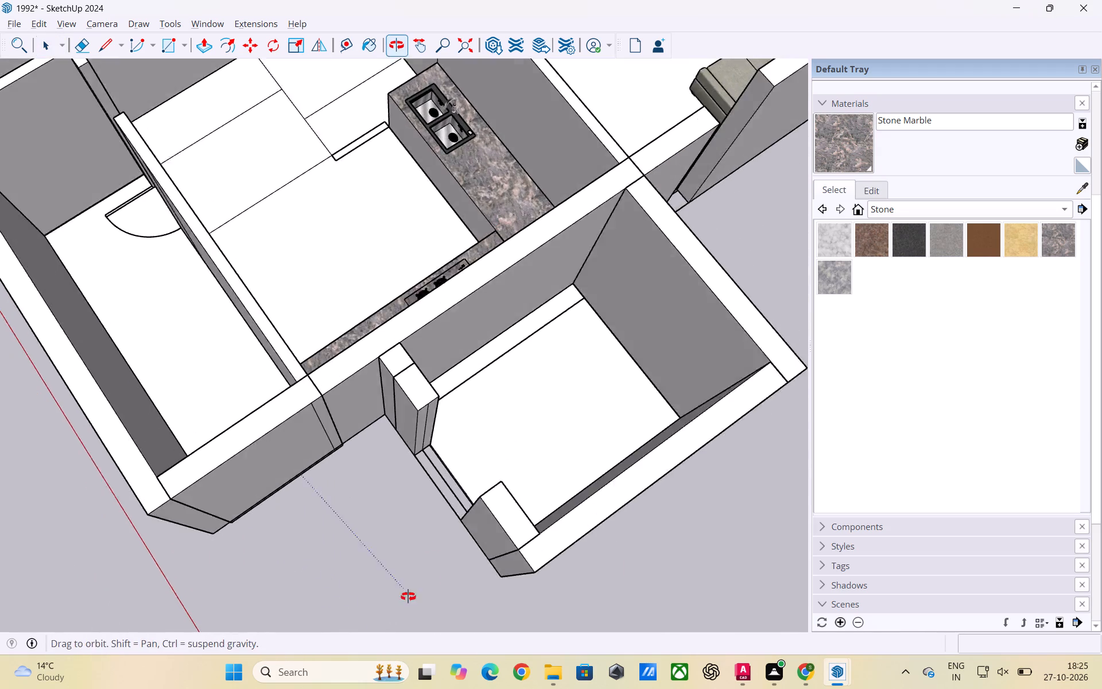
middle_drag(408, 597, 394, 598)
scroll(430, 447, up, 5)
middle_drag(394, 524, 551, 459)
scroll(475, 512, down, 3)
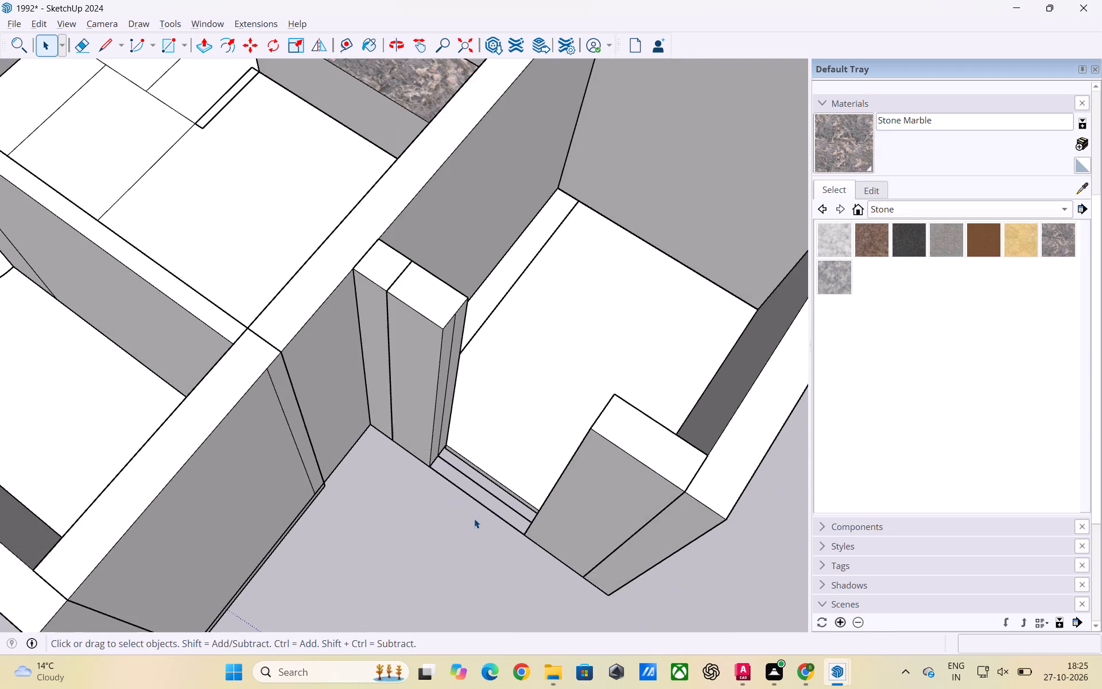
scroll(474, 518, down, 6)
middle_drag(552, 512, 459, 516)
scroll(465, 536, down, 5)
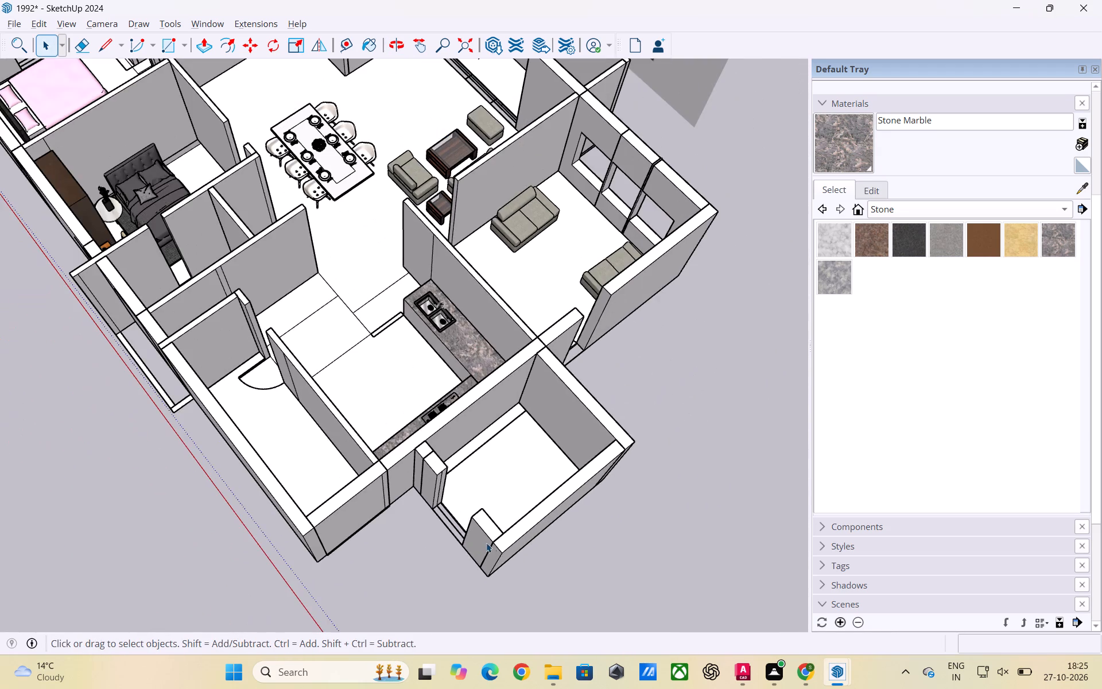
middle_drag(597, 560, 495, 561)
scroll(535, 553, up, 5)
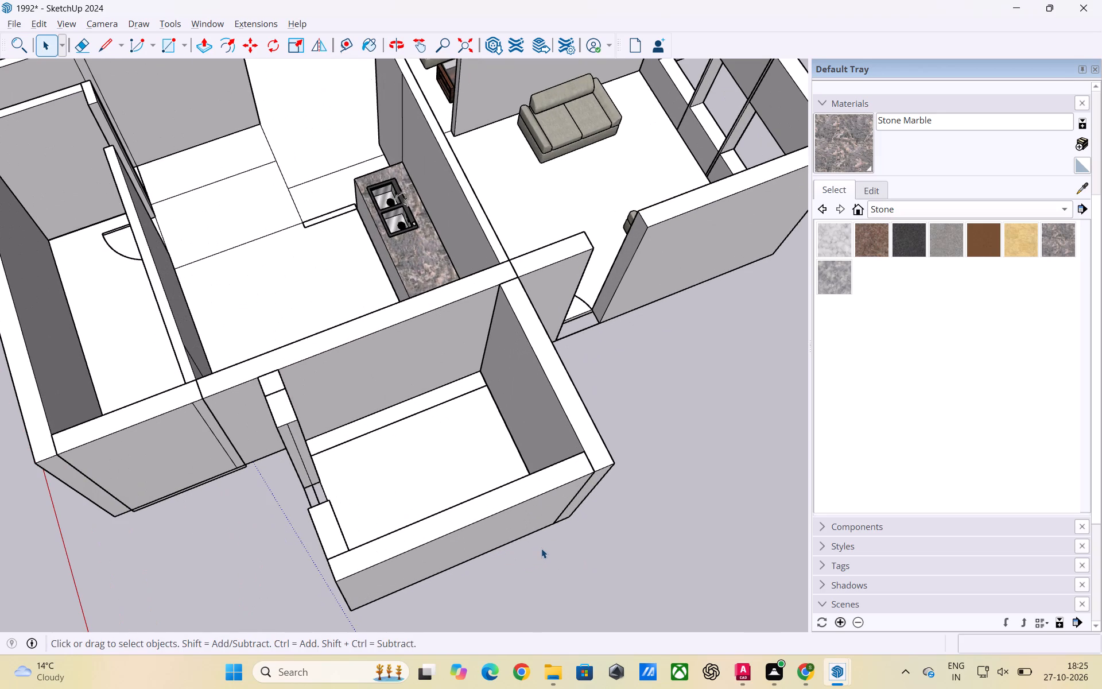
scroll(566, 550, up, 2)
middle_drag(559, 532, 688, 515)
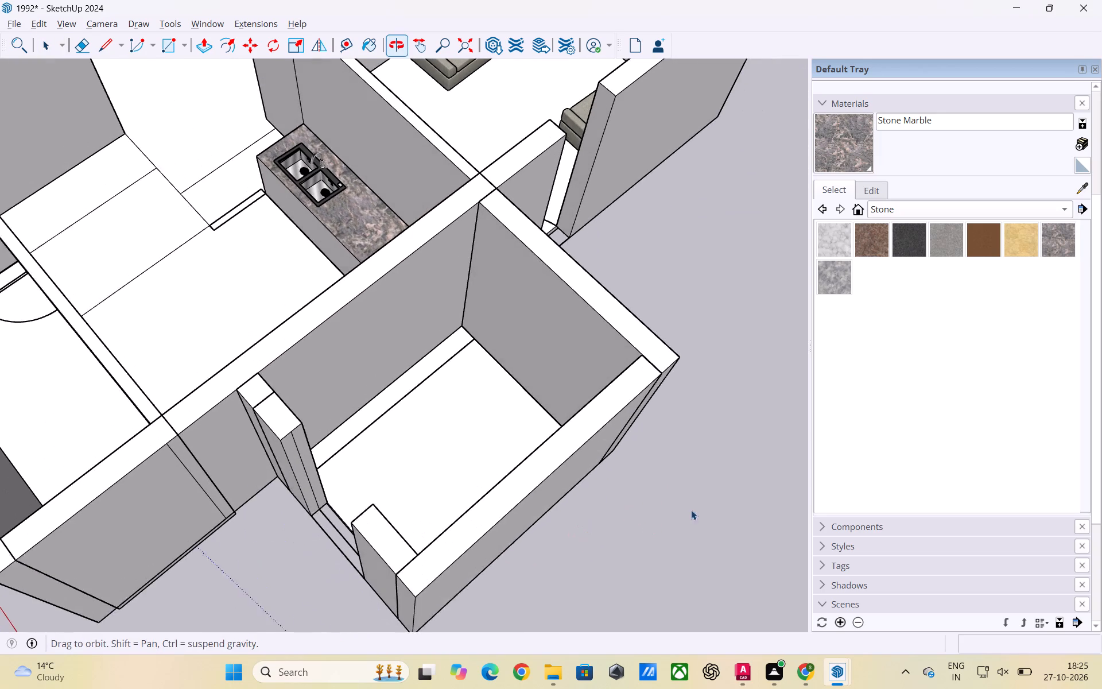
scroll(591, 516, down, 5)
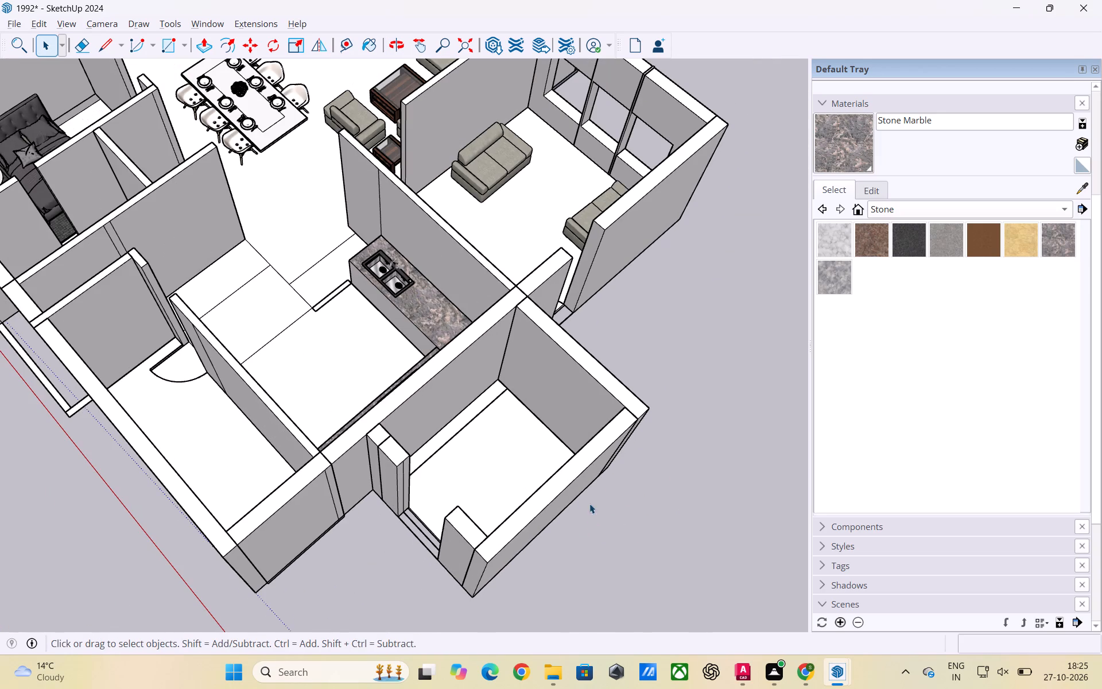
scroll(522, 463, up, 3)
middle_drag(316, 536, 394, 467)
scroll(408, 484, up, 2)
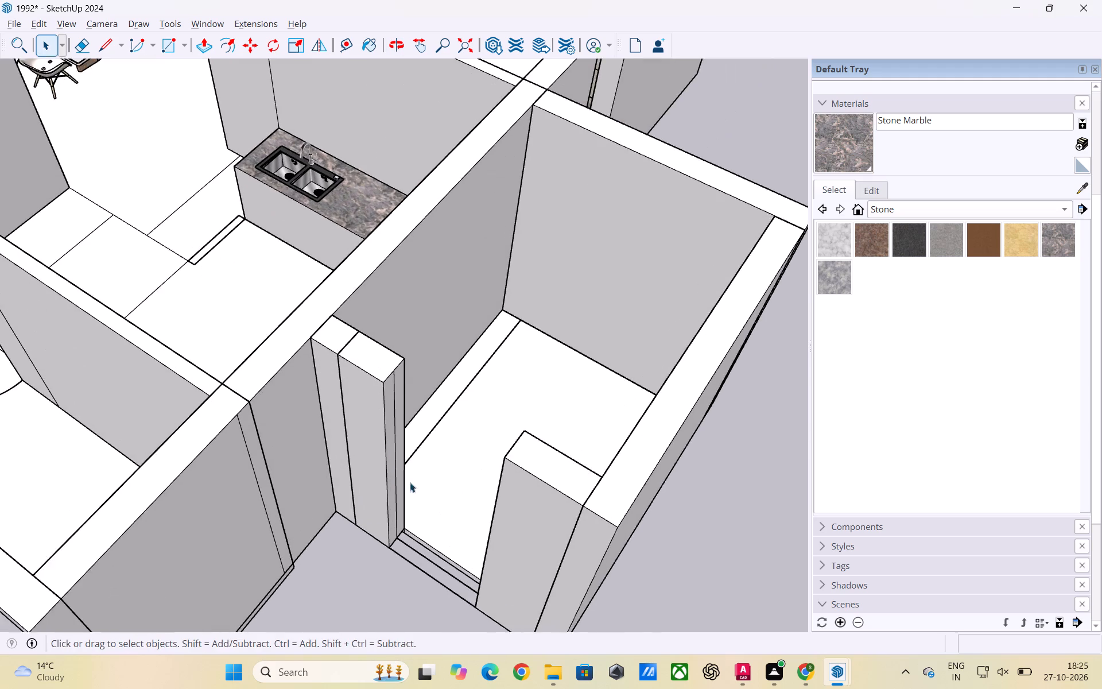
middle_drag(352, 493, 407, 458)
Review the whole furnished apartment model from the outside and from above the utility area's side.
scroll(449, 452, down, 8)
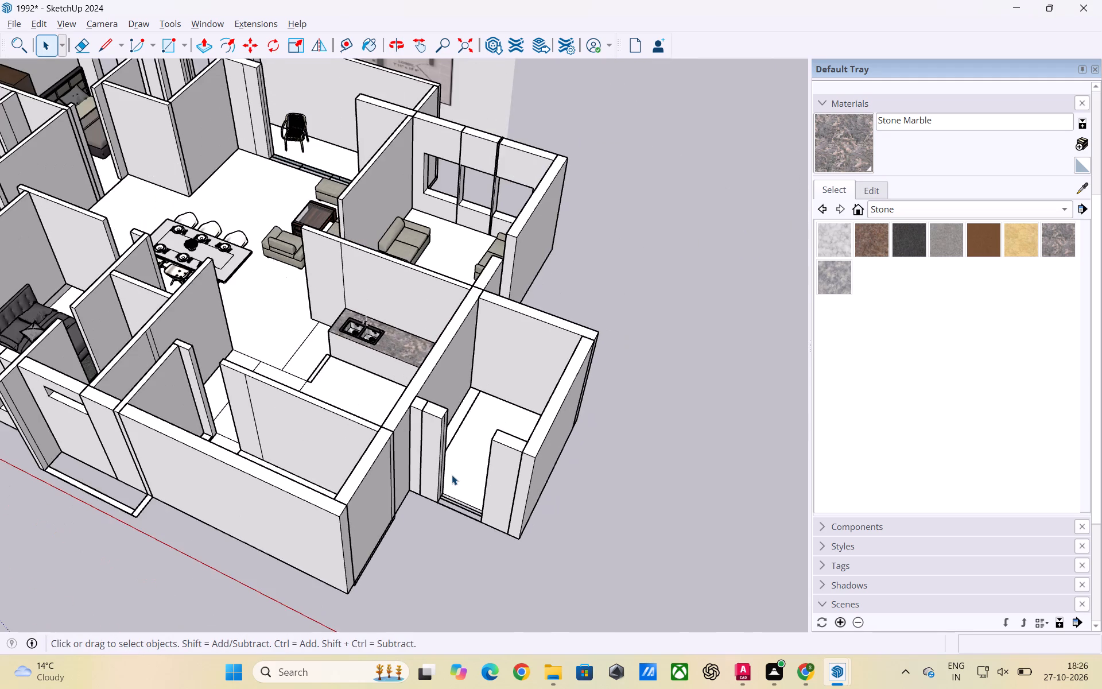
scroll(452, 475, down, 2)
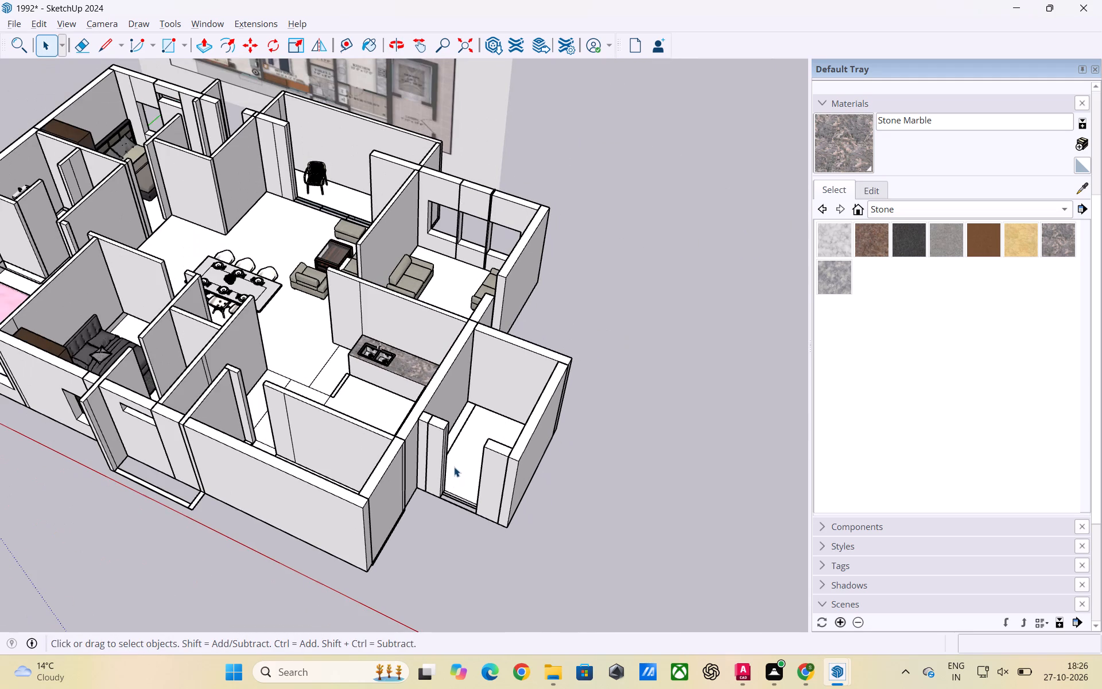
scroll(580, 308, down, 4)
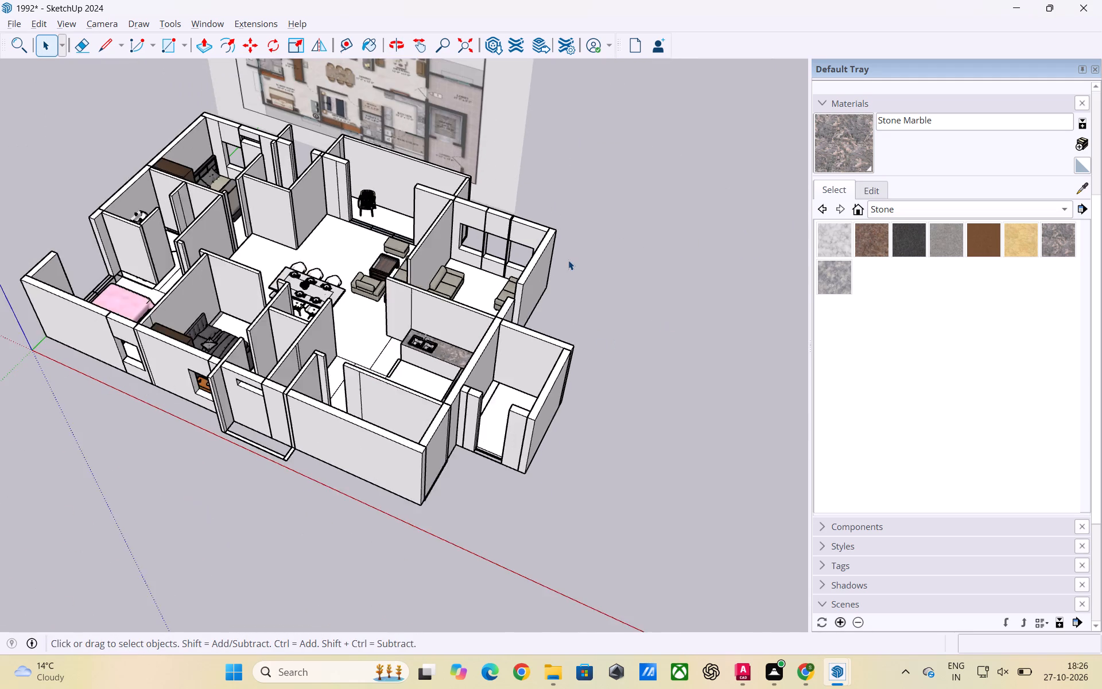
scroll(568, 260, down, 7)
middle_drag(640, 382, 373, 414)
scroll(475, 409, up, 4)
middle_drag(566, 420, 372, 402)
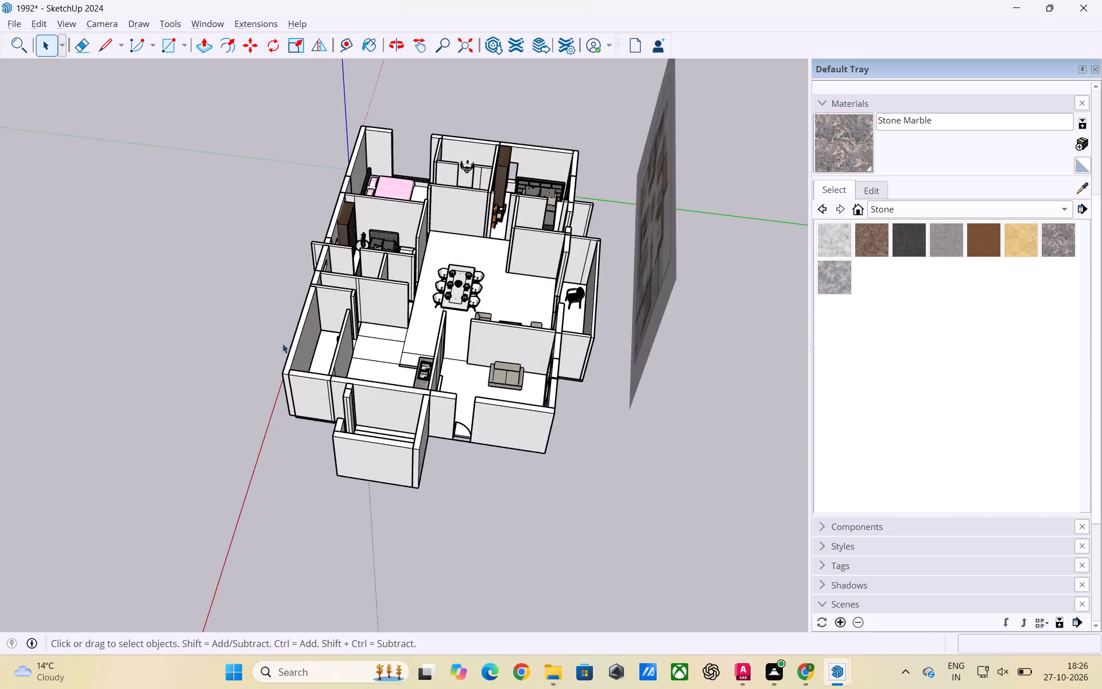
scroll(277, 335, down, 3)
middle_drag(311, 424, 358, 443)
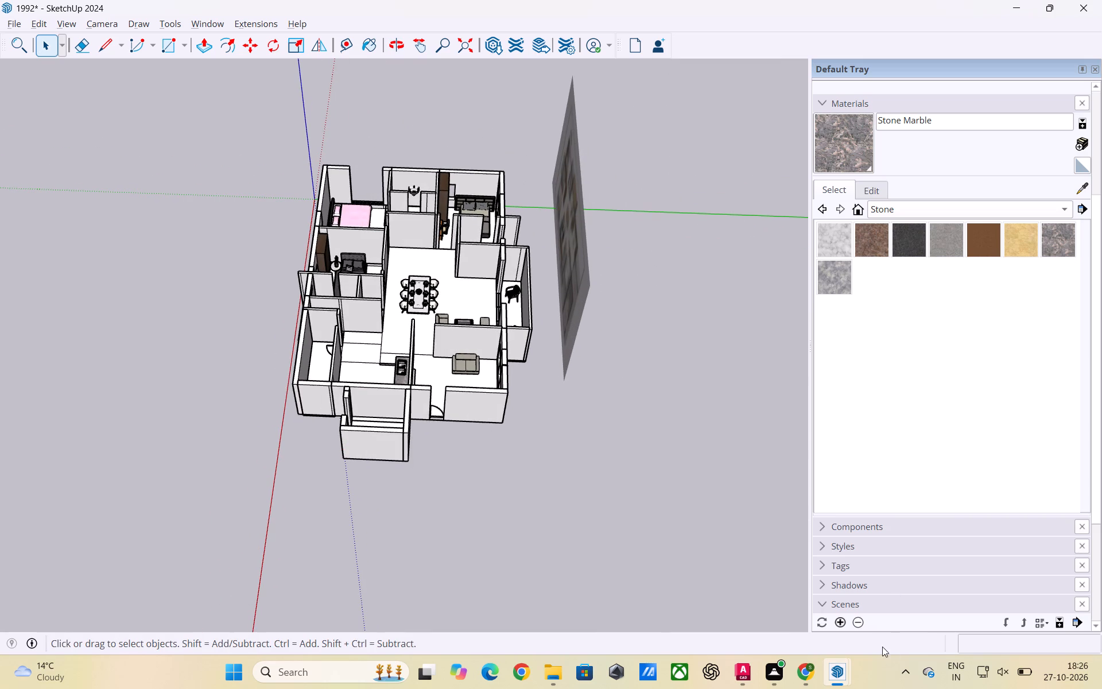
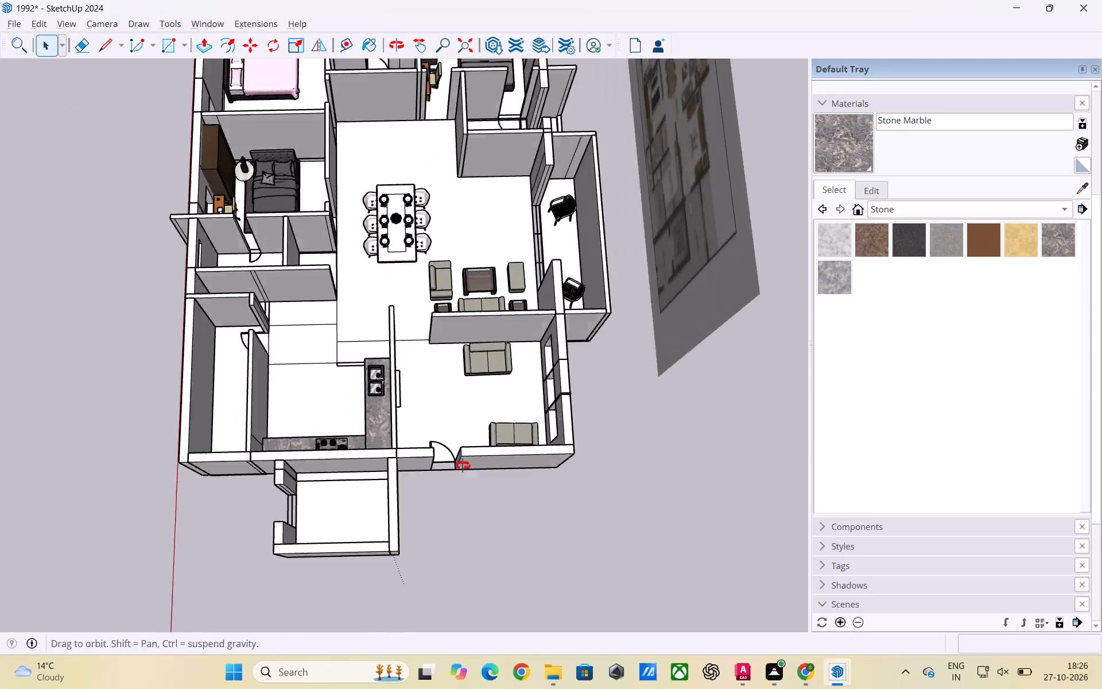
Review the furnished apartment's room layout from above against the reference floor plan image.
scroll(516, 441, up, 3)
middle_drag(452, 493, 688, 395)
scroll(644, 385, down, 6)
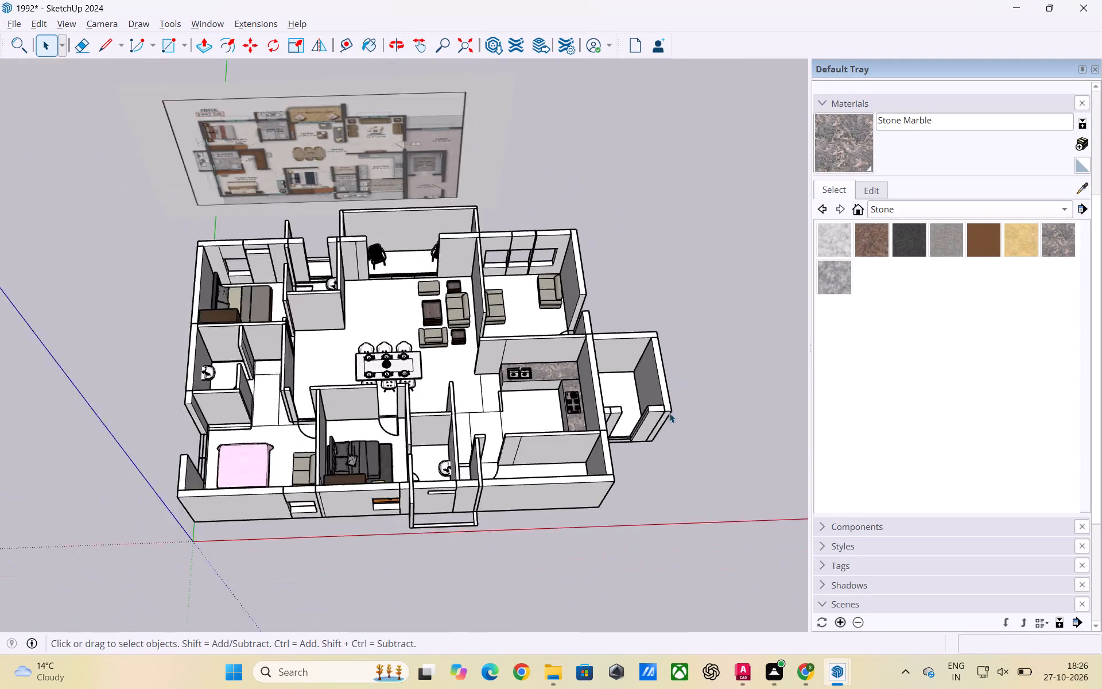
scroll(669, 413, down, 5)
middle_drag(526, 511, 468, 320)
scroll(468, 307, up, 4)
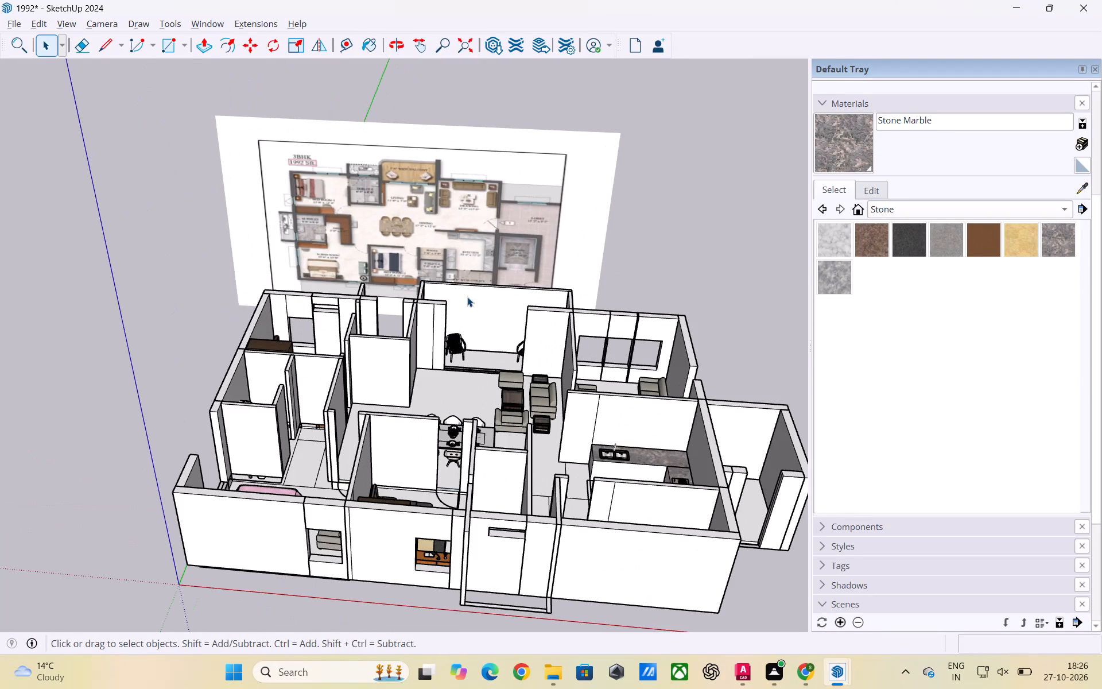
scroll(465, 317, down, 4)
middle_drag(401, 367, 405, 520)
scroll(548, 448, up, 2)
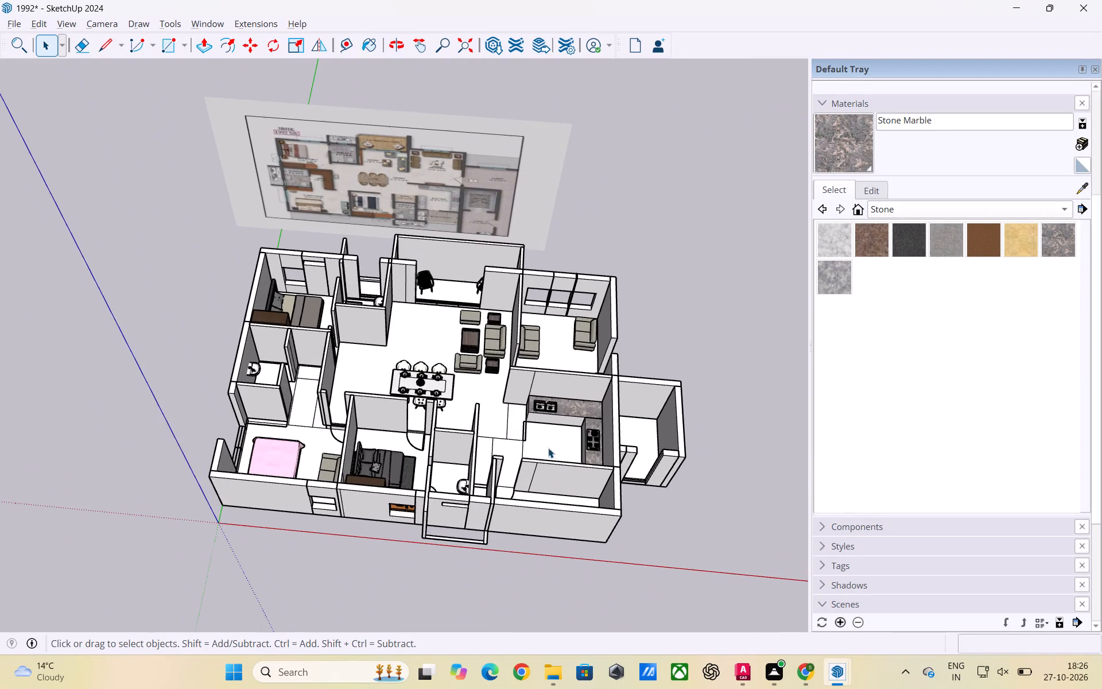
middle_drag(280, 405, 307, 571)
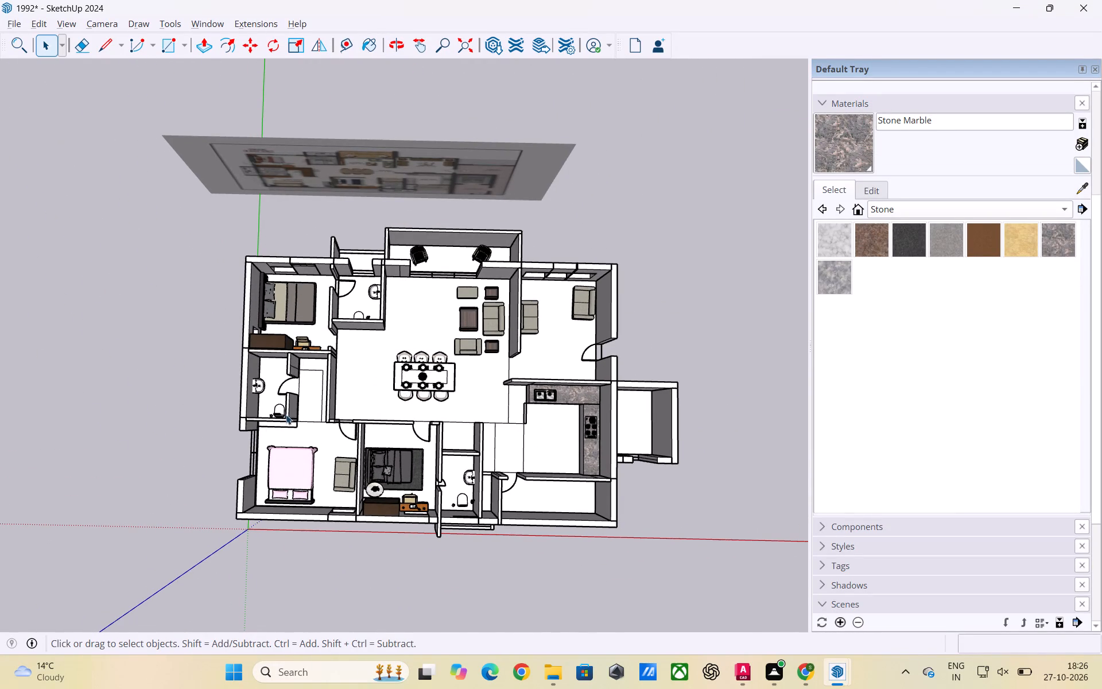
scroll(354, 522, up, 3)
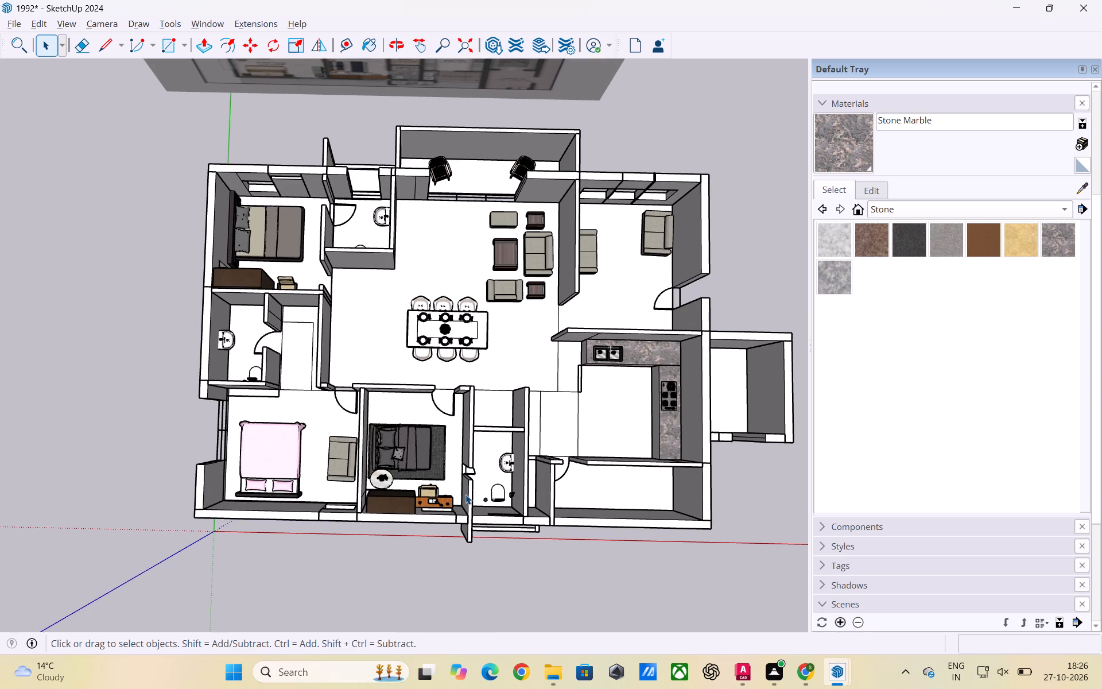
scroll(137, 396, down, 3)
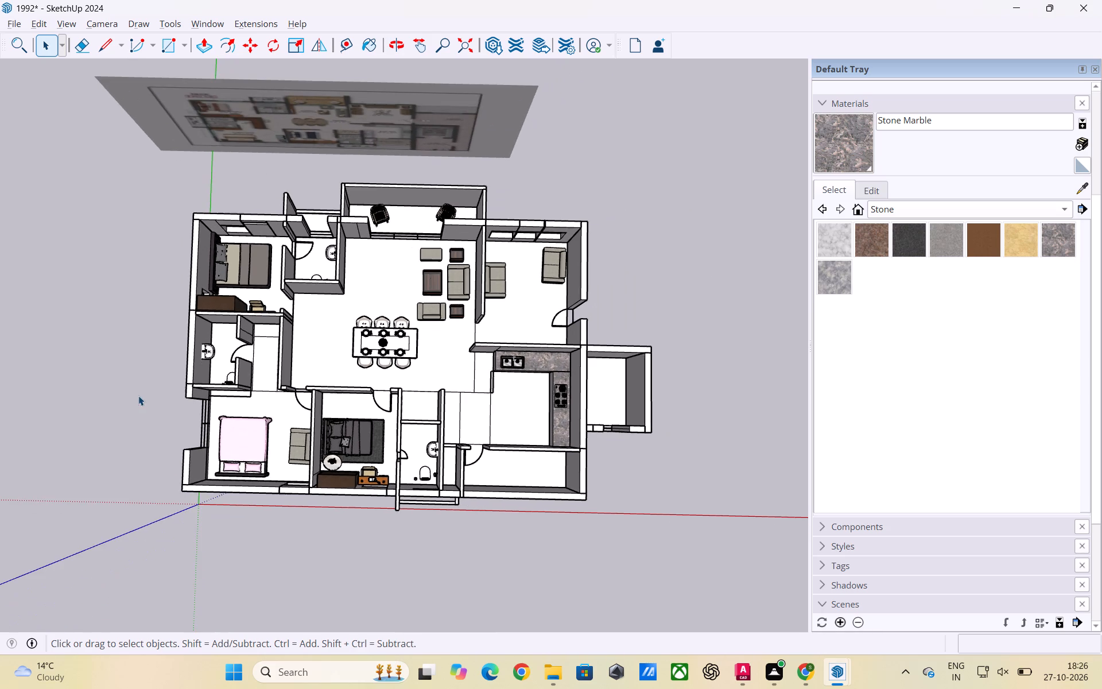
scroll(139, 396, down, 1)
scroll(510, 467, up, 2)
scroll(566, 485, up, 2)
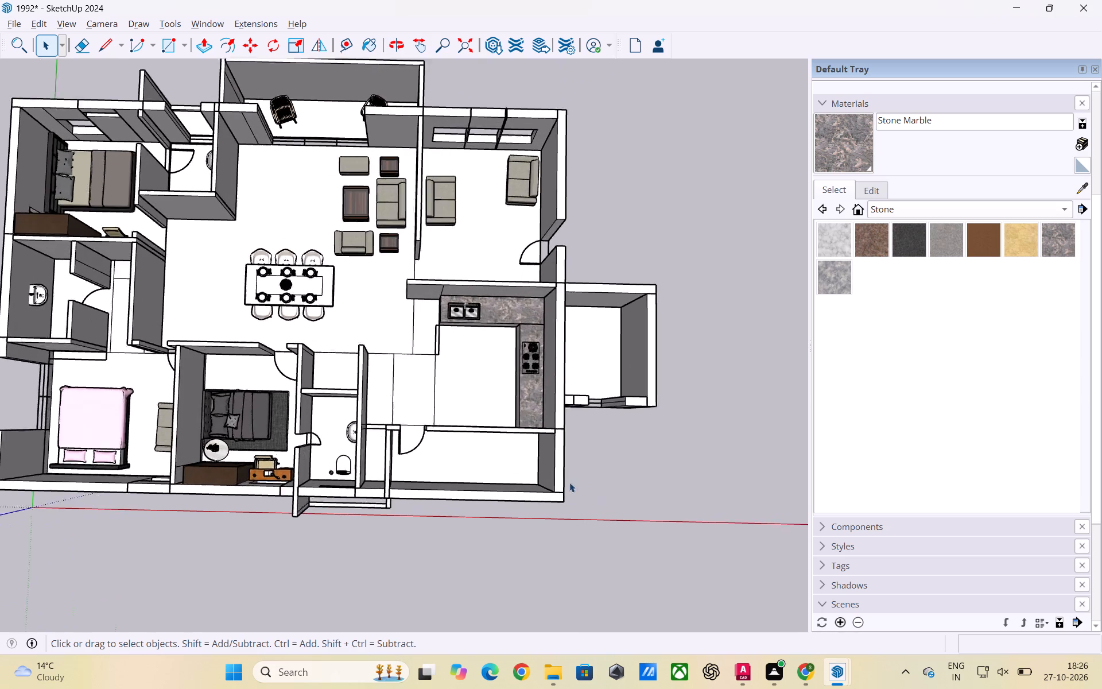
scroll(569, 482, up, 1)
scroll(634, 455, down, 6)
Examine the apartment's exterior walls, window openings and door openings from all sides.
middle_drag(470, 541, 458, 364)
scroll(448, 541, up, 3)
middle_drag(364, 543, 377, 521)
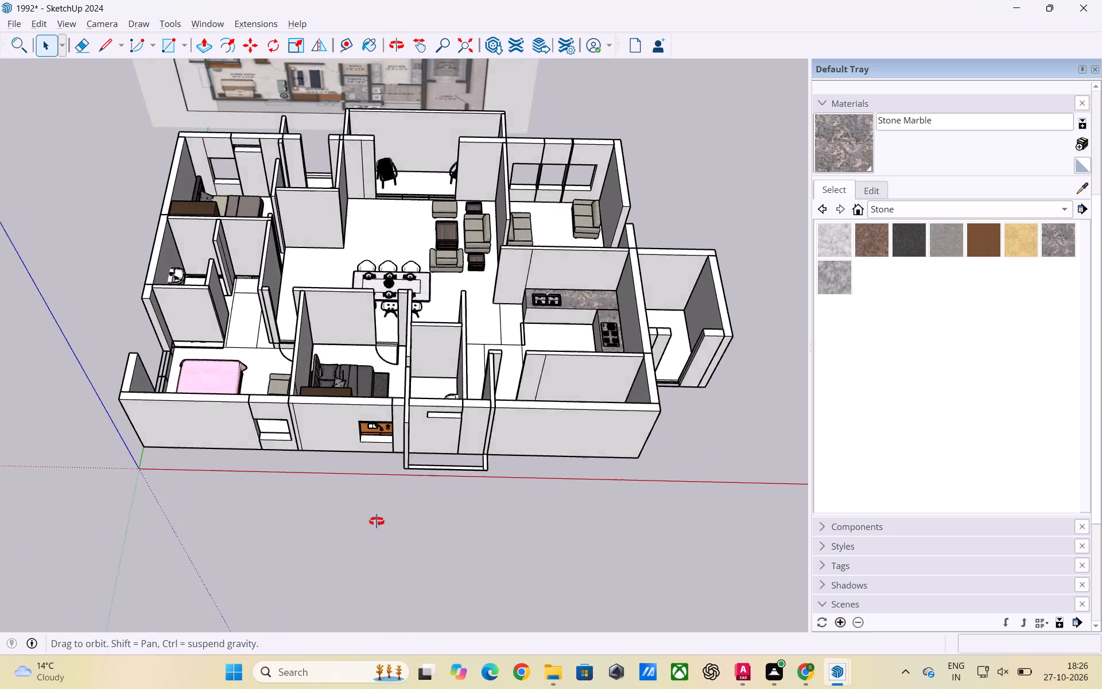
middle_drag(377, 521, 445, 412)
scroll(393, 464, up, 1)
scroll(59, 480, down, 1)
middle_drag(96, 498, 681, 541)
middle_drag(186, 524, 572, 522)
middle_drag(143, 519, 596, 483)
middle_drag(122, 493, 651, 478)
middle_drag(224, 479, 720, 479)
middle_drag(220, 489, 492, 496)
middle_drag(354, 496, 767, 500)
middle_drag(626, 509, 86, 520)
middle_drag(666, 510, 297, 537)
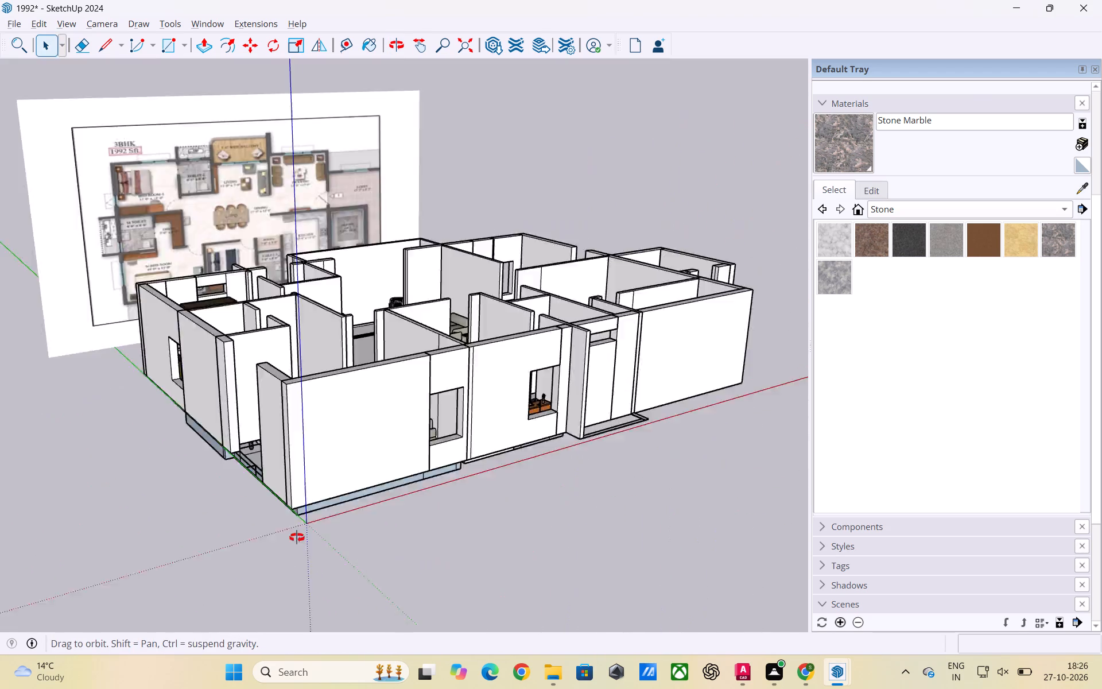
middle_drag(297, 537, 277, 533)
middle_drag(694, 533, 268, 536)
middle_drag(606, 524, 186, 520)
middle_drag(619, 520, 196, 518)
middle_drag(503, 507, 187, 506)
middle_drag(810, 491, 407, 491)
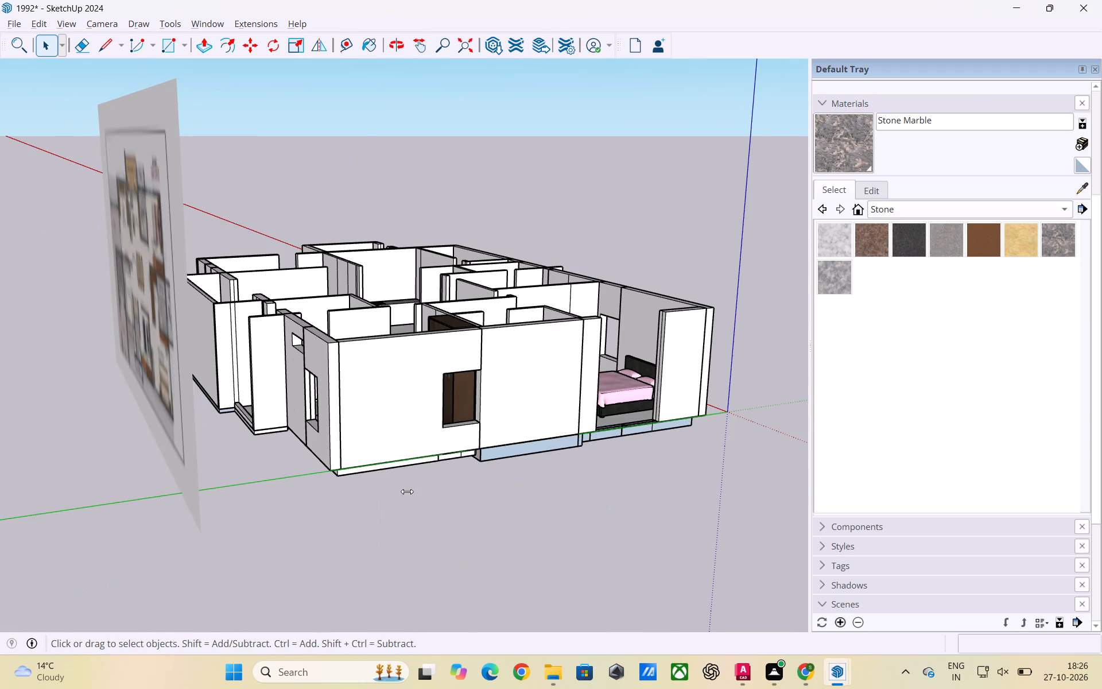
middle_drag(407, 491, 429, 485)
scroll(717, 416, down, 5)
middle_drag(712, 467, 282, 477)
scroll(631, 490, up, 3)
middle_drag(714, 499, 215, 498)
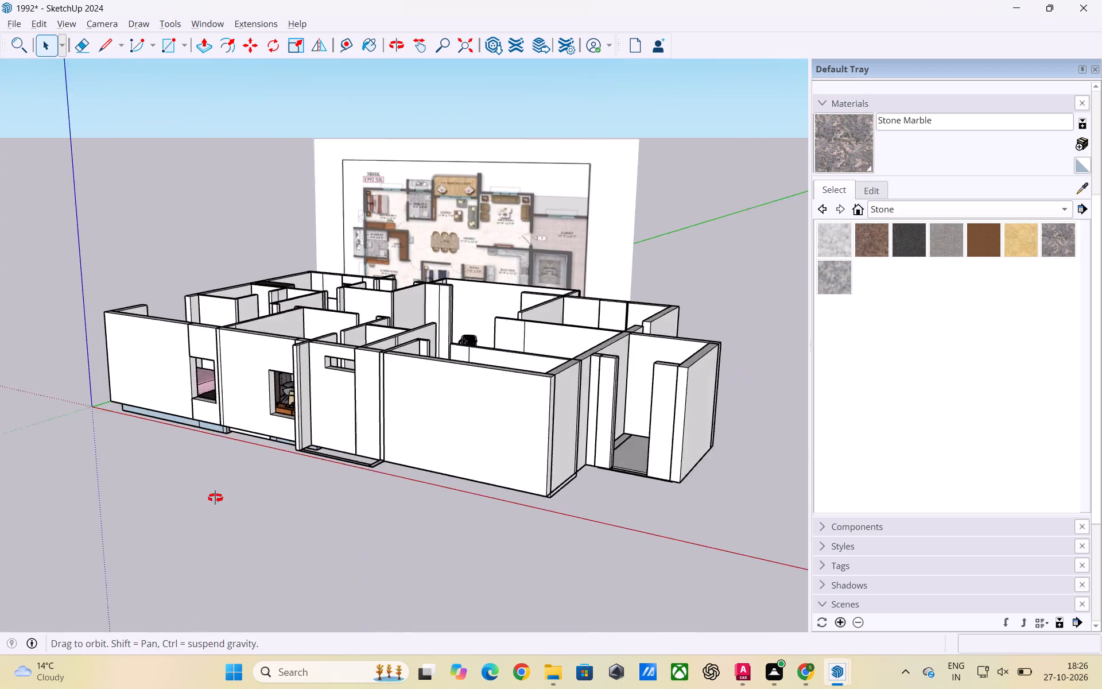
middle_drag(215, 498, 215, 493)
scroll(578, 471, down, 1)
scroll(582, 473, up, 3)
middle_drag(697, 497, 367, 495)
scroll(643, 489, up, 3)
middle_drag(693, 496, 326, 495)
scroll(515, 476, up, 1)
middle_click(637, 504)
scroll(637, 504, down, 3)
scroll(461, 475, down, 7)
middle_drag(316, 491, 561, 517)
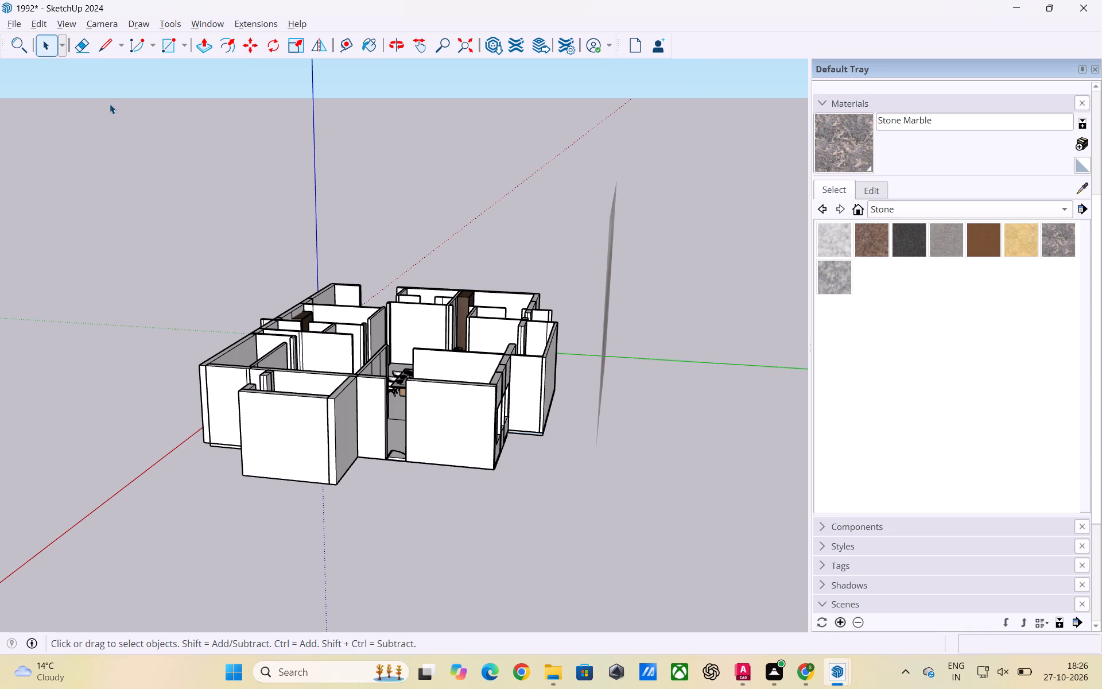
Save the model on the Desktop as 1992, replacing the existing file.
click(11, 25)
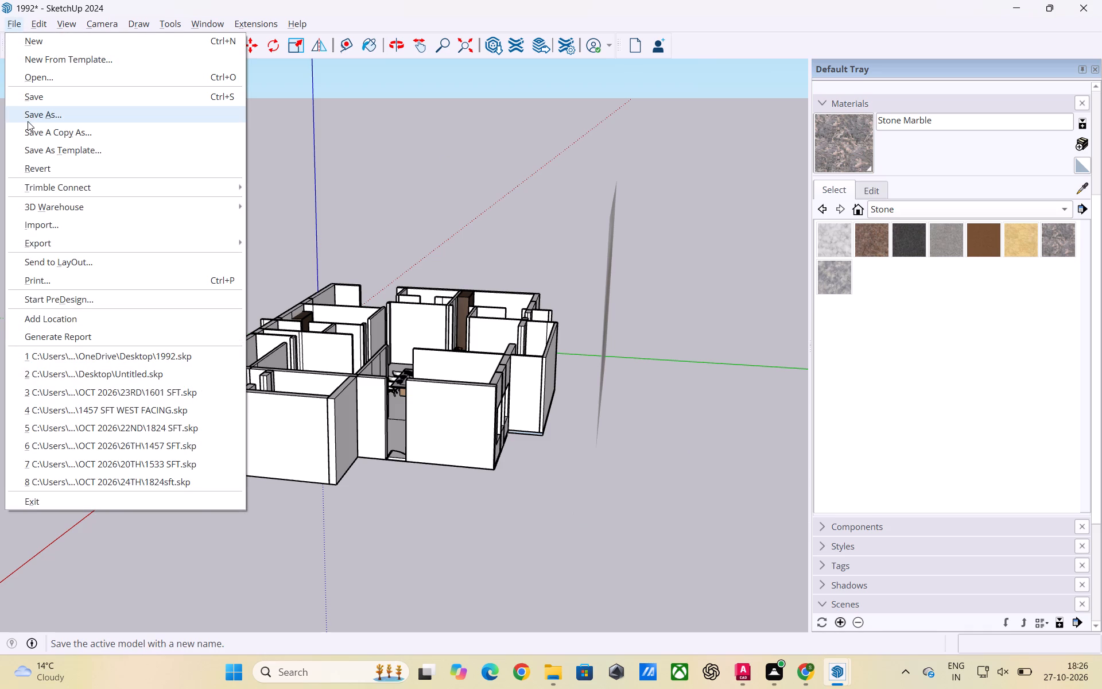
click(30, 121)
click(421, 340)
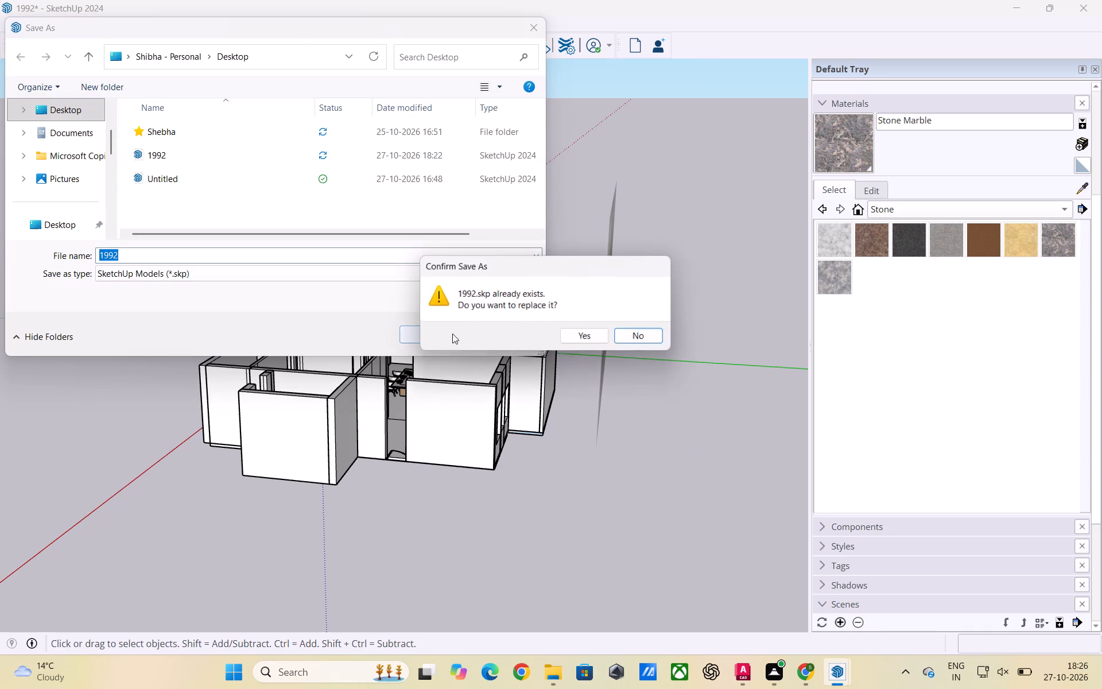
click(593, 336)
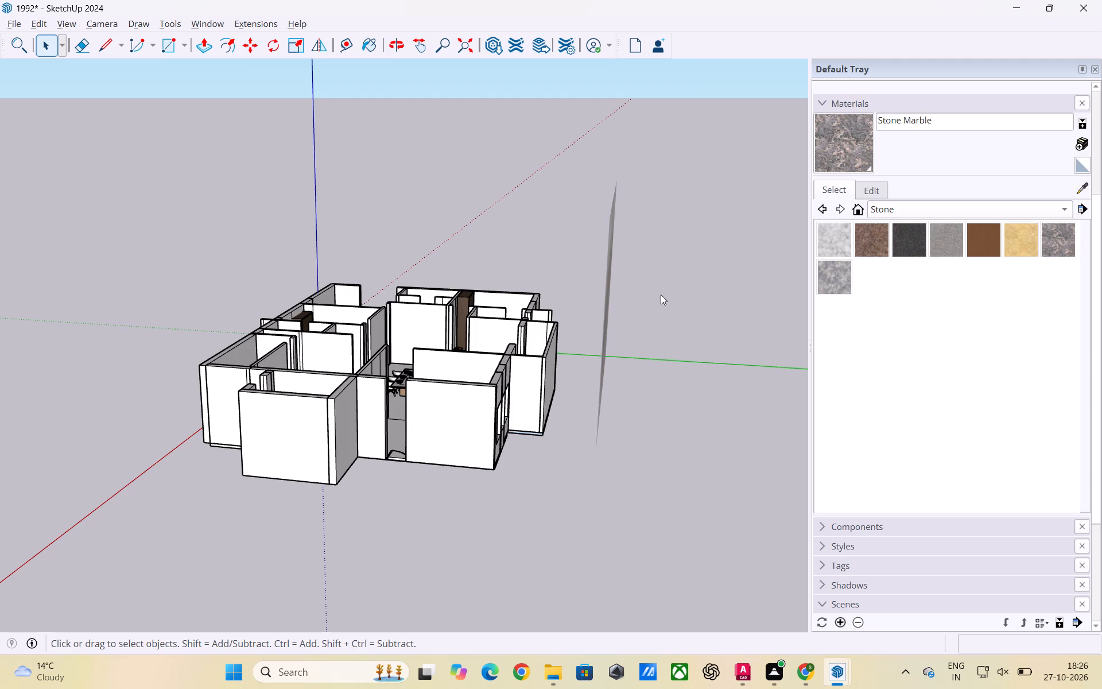
Examine the bedrooms, bathrooms, dining area and kitchen from the bedroom side and from above.
scroll(630, 331, down, 3)
scroll(506, 435, down, 3)
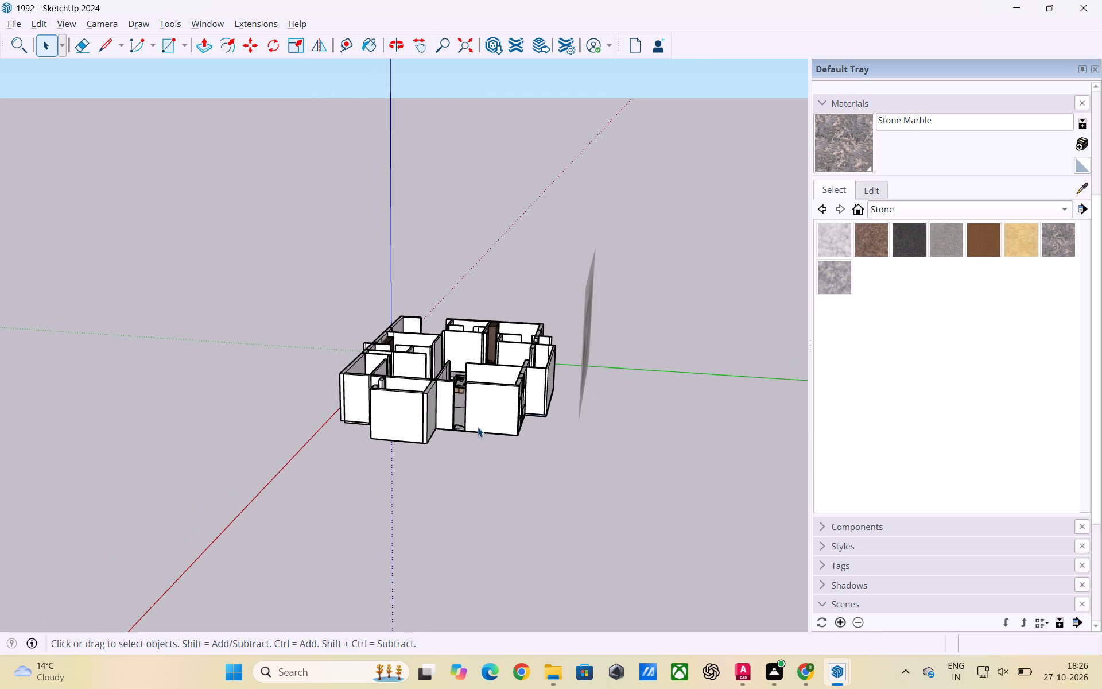
middle_drag(478, 427, 635, 504)
scroll(389, 456, up, 3)
middle_drag(333, 454, 642, 486)
scroll(492, 450, up, 3)
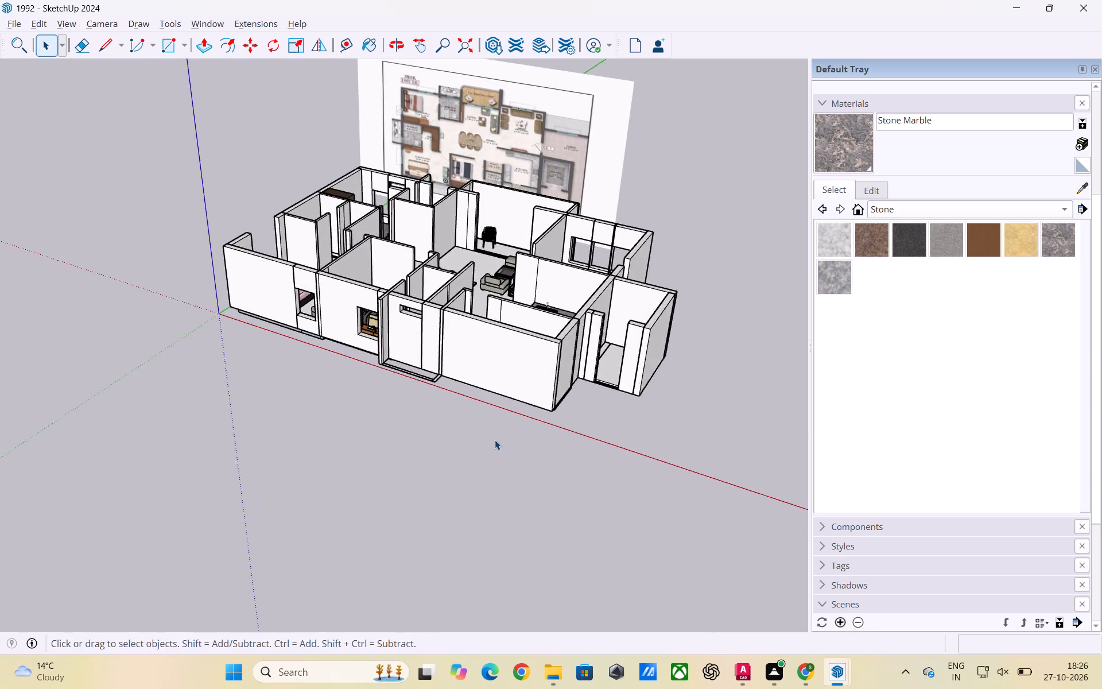
middle_drag(495, 440, 642, 570)
scroll(343, 435, down, 1)
scroll(343, 435, up, 3)
scroll(341, 423, down, 1)
middle_drag(346, 427, 354, 540)
scroll(350, 503, up, 3)
middle_drag(296, 498, 383, 509)
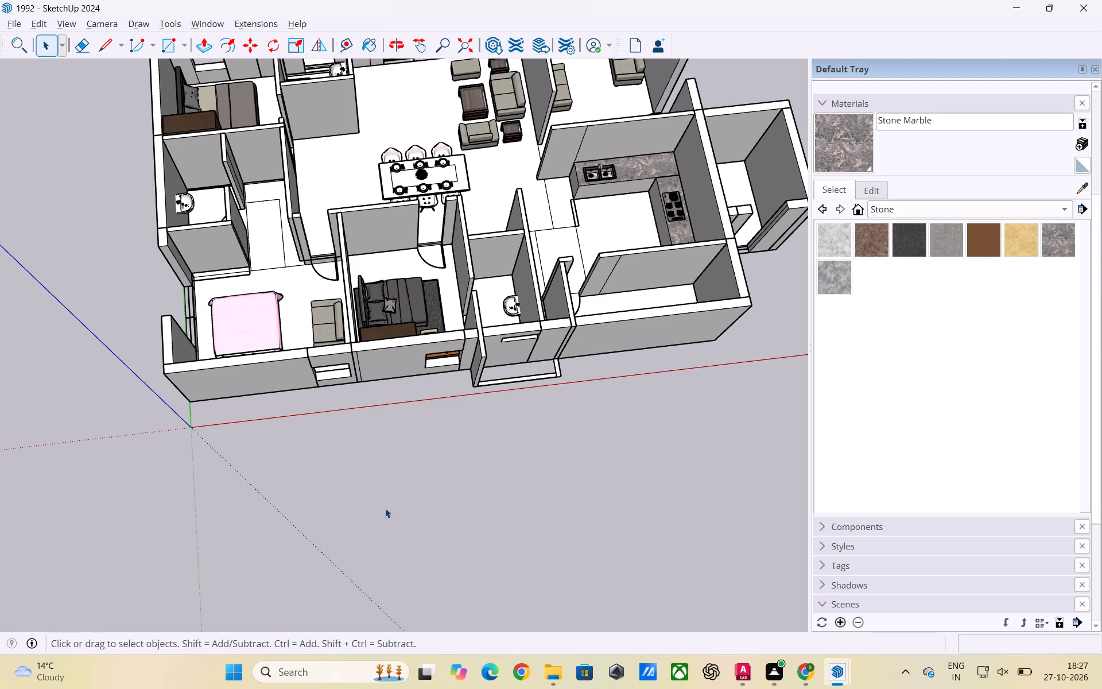
scroll(394, 501, up, 3)
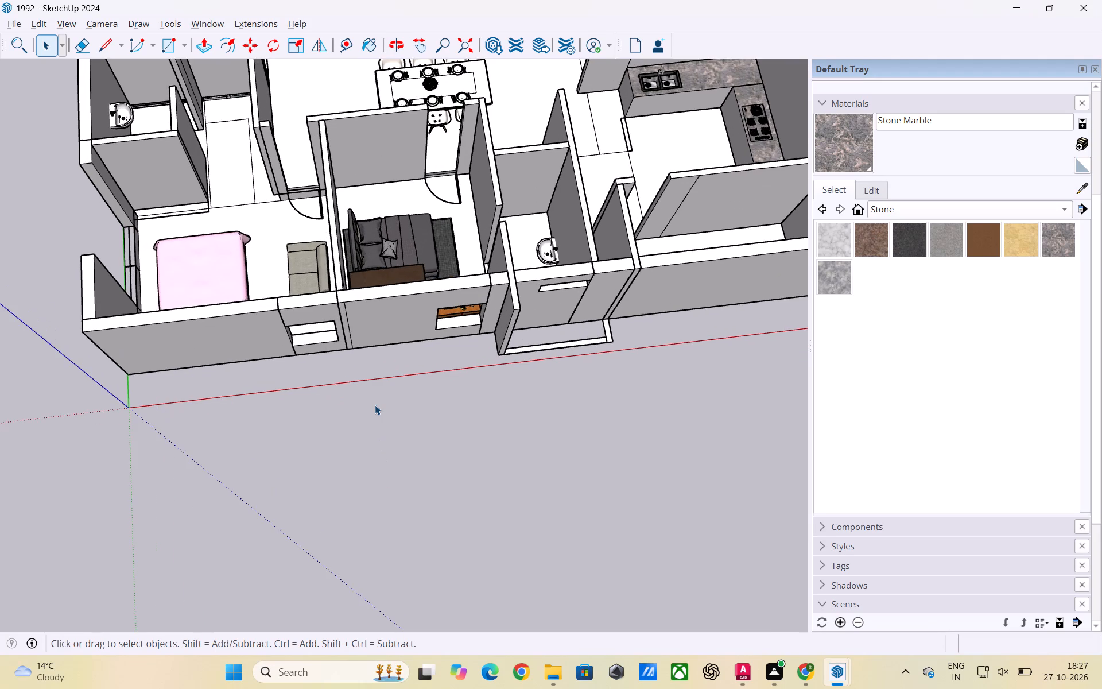
scroll(375, 405, down, 3)
scroll(375, 405, up, 1)
scroll(375, 405, down, 3)
scroll(375, 423, up, 1)
scroll(375, 423, down, 12)
middle_drag(361, 431, 360, 353)
scroll(359, 350, up, 8)
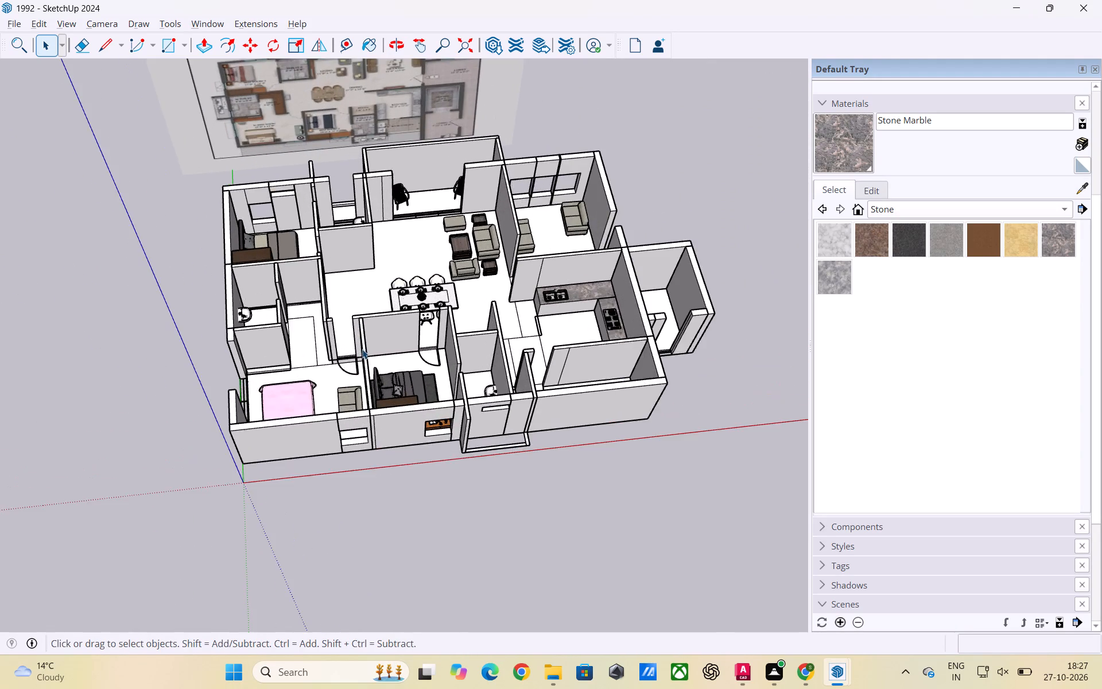
scroll(363, 344, up, 6)
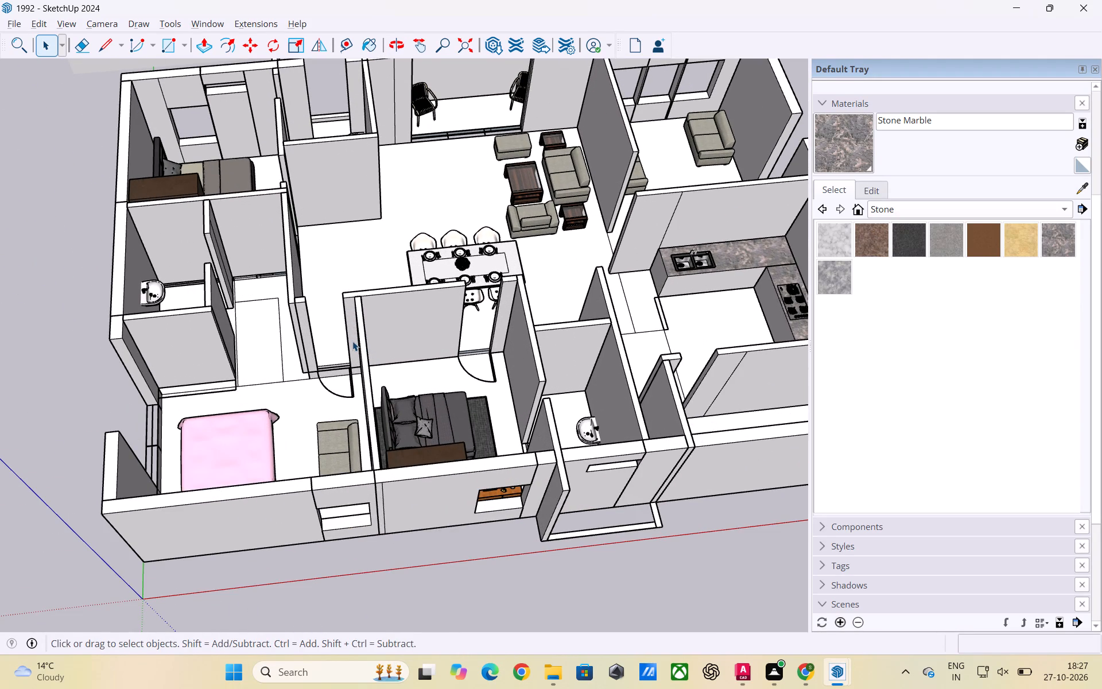
scroll(352, 350, up, 3)
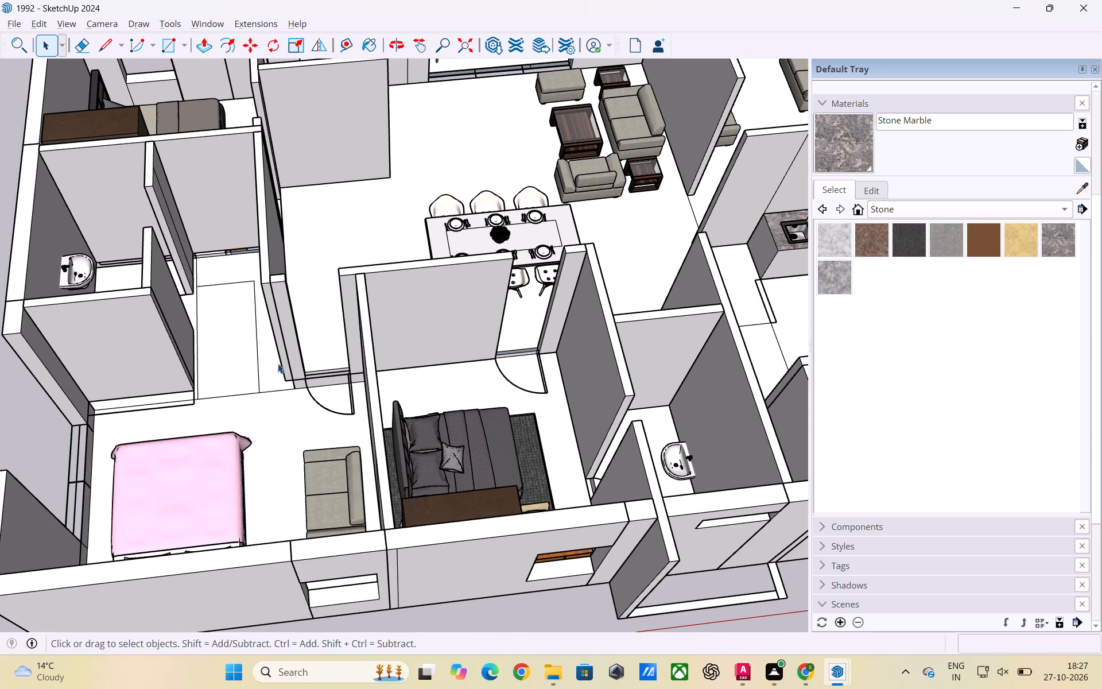
scroll(280, 364, up, 2)
scroll(304, 358, down, 3)
scroll(382, 325, down, 12)
scroll(344, 372, down, 2)
middle_drag(342, 376, 333, 521)
scroll(323, 347, up, 8)
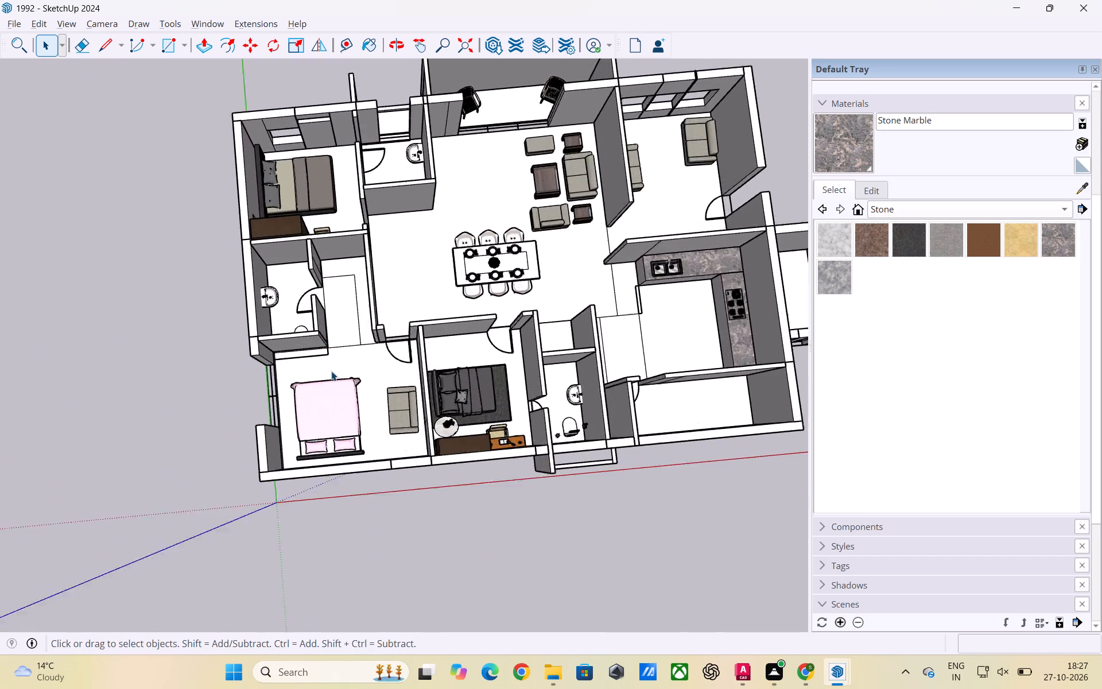
Inspect the pink-bed bedroom's corner and the adjoining outer wall with its openings from inside and outside.
scroll(331, 371, up, 1)
middle_drag(325, 377, 471, 331)
scroll(273, 407, up, 3)
middle_drag(273, 429, 565, 411)
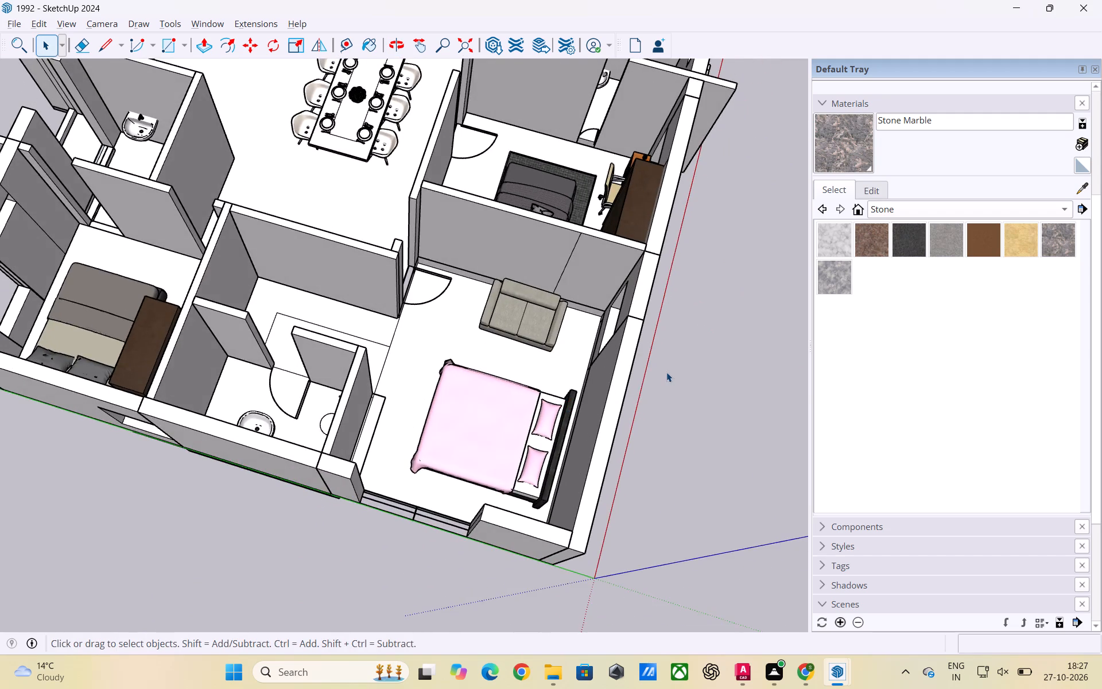
scroll(666, 372, down, 15)
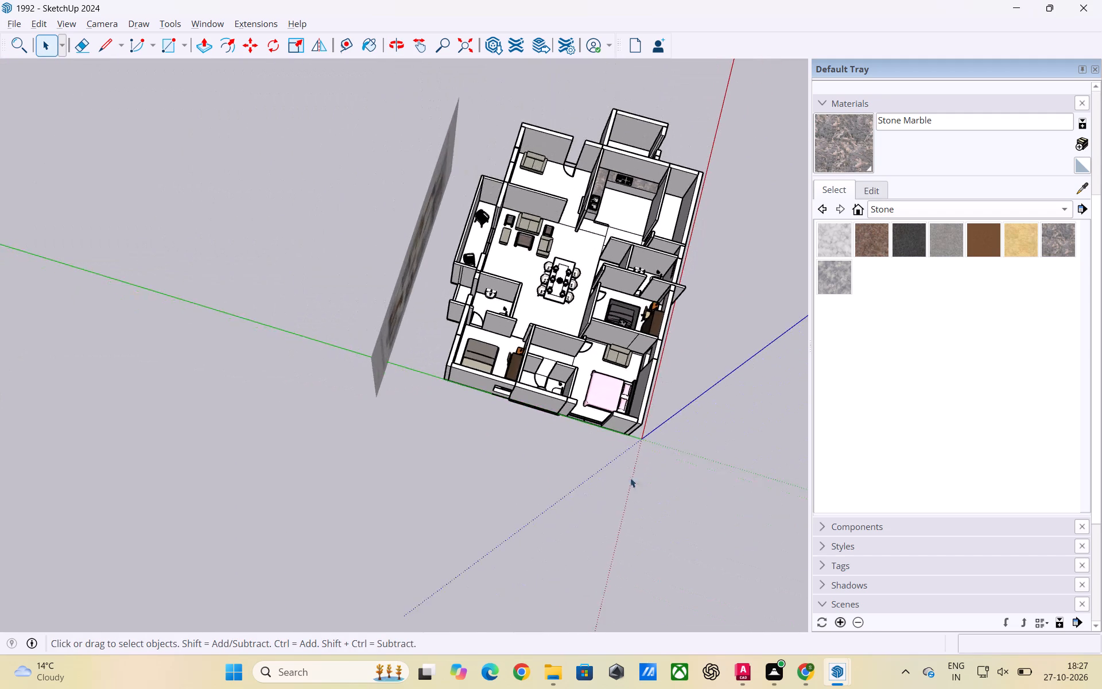
middle_drag(638, 485, 332, 436)
scroll(291, 443, up, 3)
scroll(57, 350, down, 5)
scroll(126, 414, down, 1)
middle_drag(140, 442, 440, 481)
scroll(422, 490, up, 1)
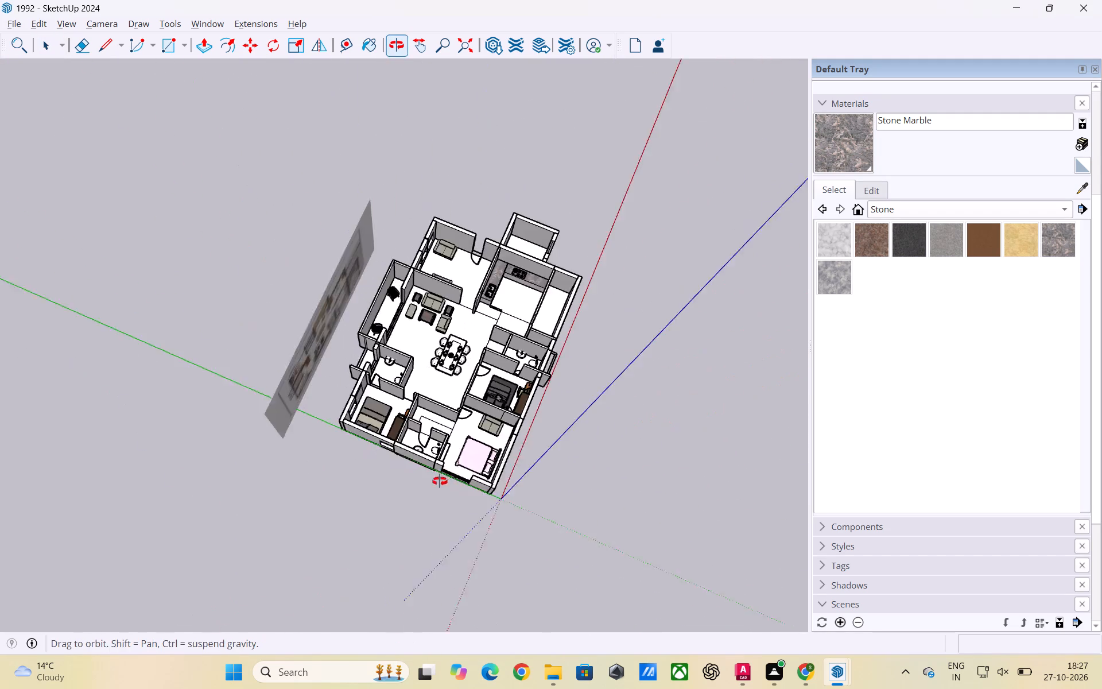
middle_drag(440, 481, 435, 484)
scroll(445, 450, up, 3)
middle_drag(436, 553, 542, 335)
scroll(540, 411, up, 3)
middle_drag(513, 460, 422, 467)
scroll(418, 466, up, 3)
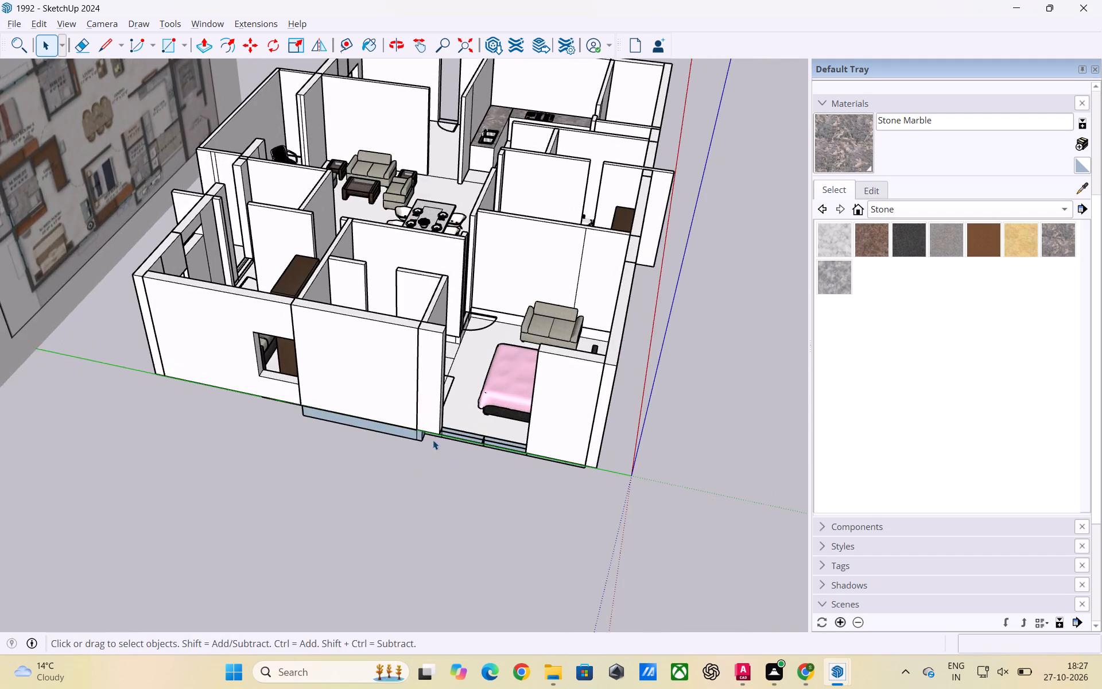
middle_drag(448, 454, 565, 443)
scroll(561, 448, up, 1)
scroll(557, 311, up, 3)
scroll(557, 311, down, 8)
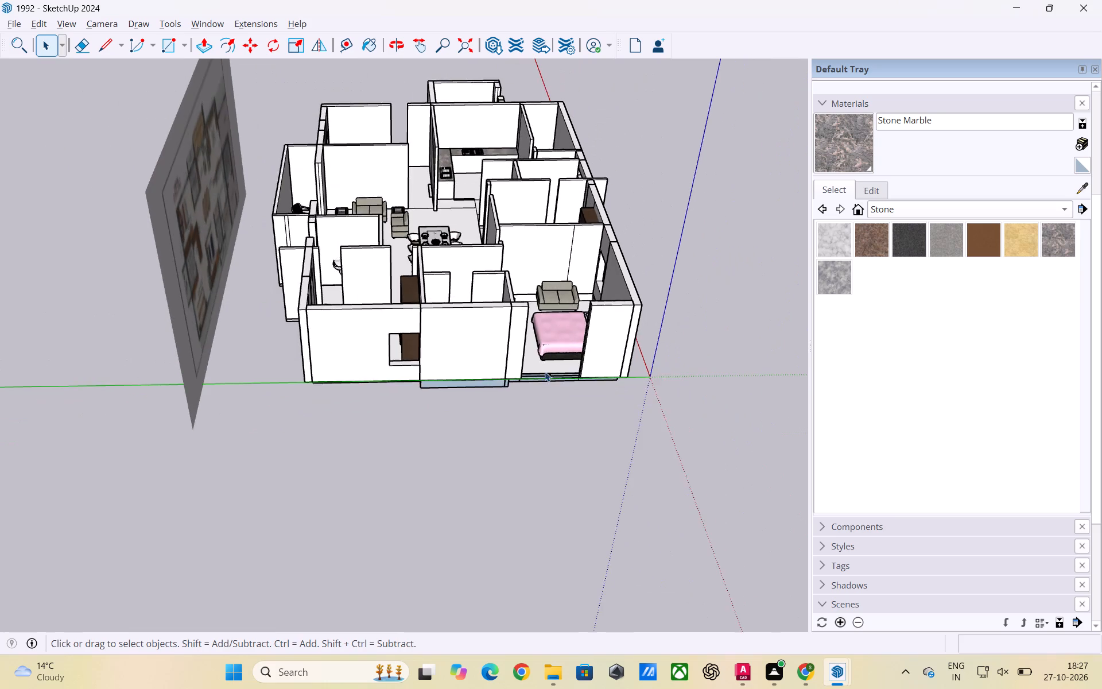
Examine the pink-bed bedroom, its attached bathroom and the passage between them up close from above.
middle_drag(527, 373, 521, 531)
scroll(541, 415, up, 5)
middle_drag(496, 370, 505, 441)
scroll(510, 405, up, 5)
middle_drag(459, 369, 465, 411)
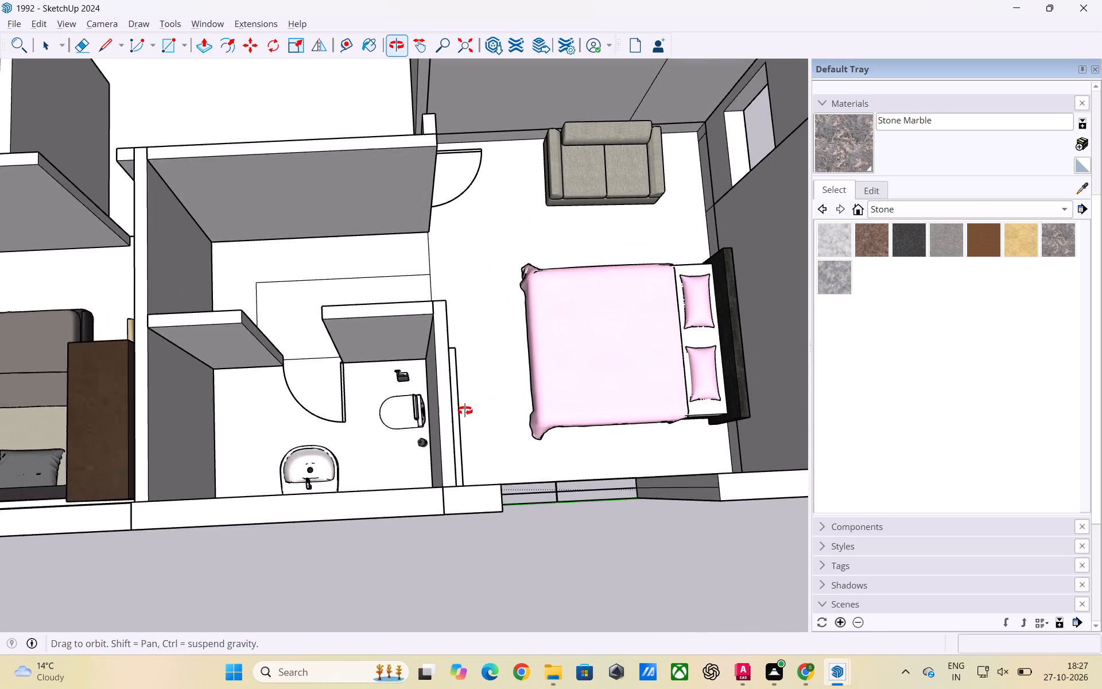
middle_drag(465, 411, 465, 412)
scroll(546, 409, down, 2)
middle_drag(613, 433, 542, 444)
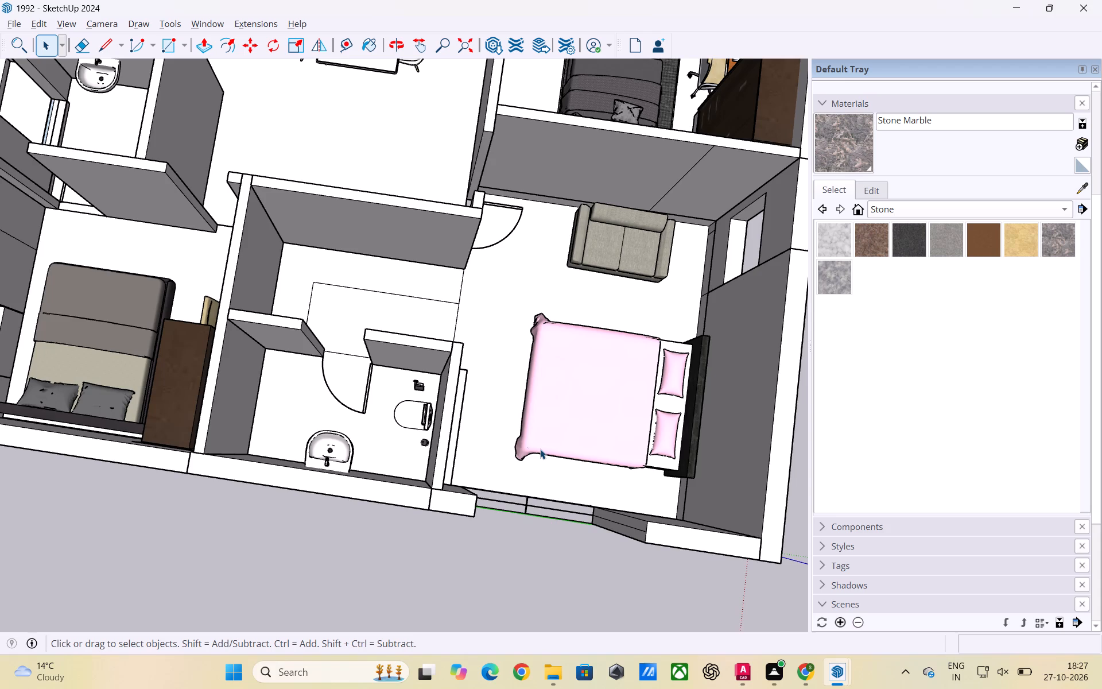
scroll(540, 450, up, 3)
middle_drag(540, 451, 562, 371)
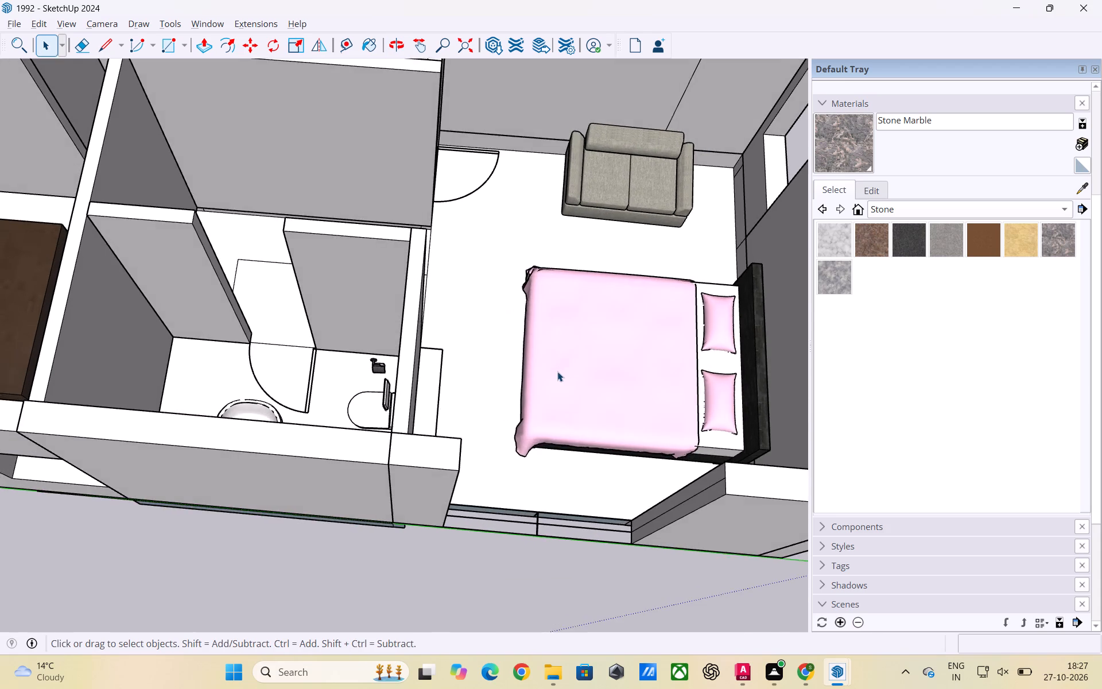
scroll(557, 371, down, 13)
middle_drag(616, 412, 332, 413)
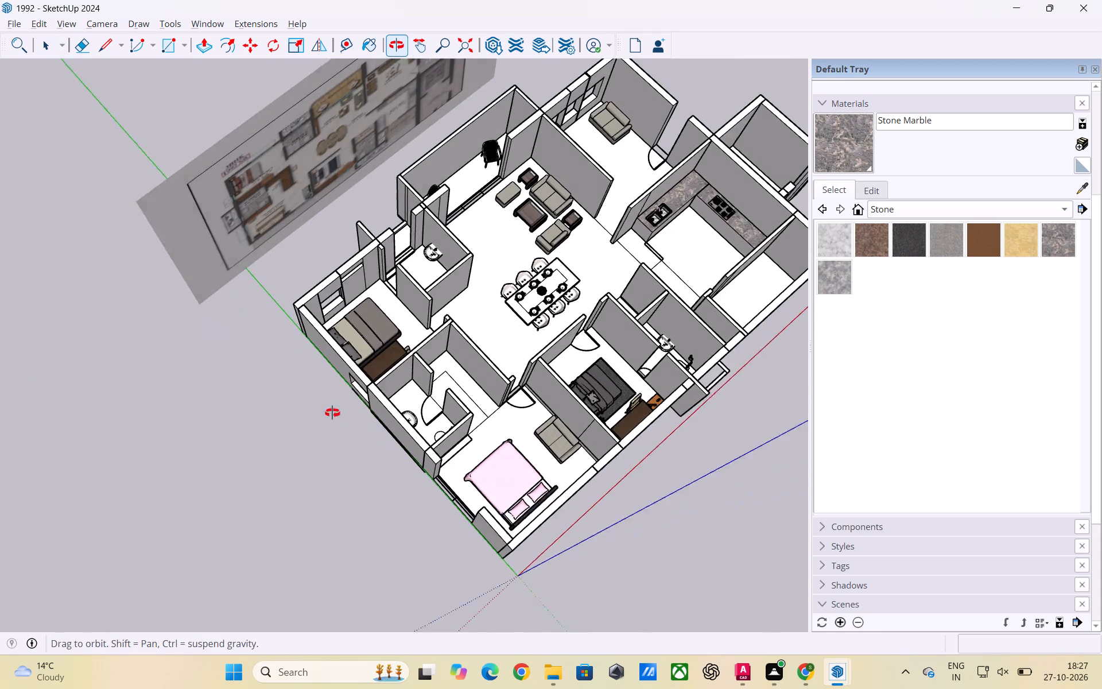
middle_drag(332, 413, 332, 411)
scroll(486, 417, up, 6)
scroll(474, 419, down, 2)
middle_drag(566, 433, 391, 433)
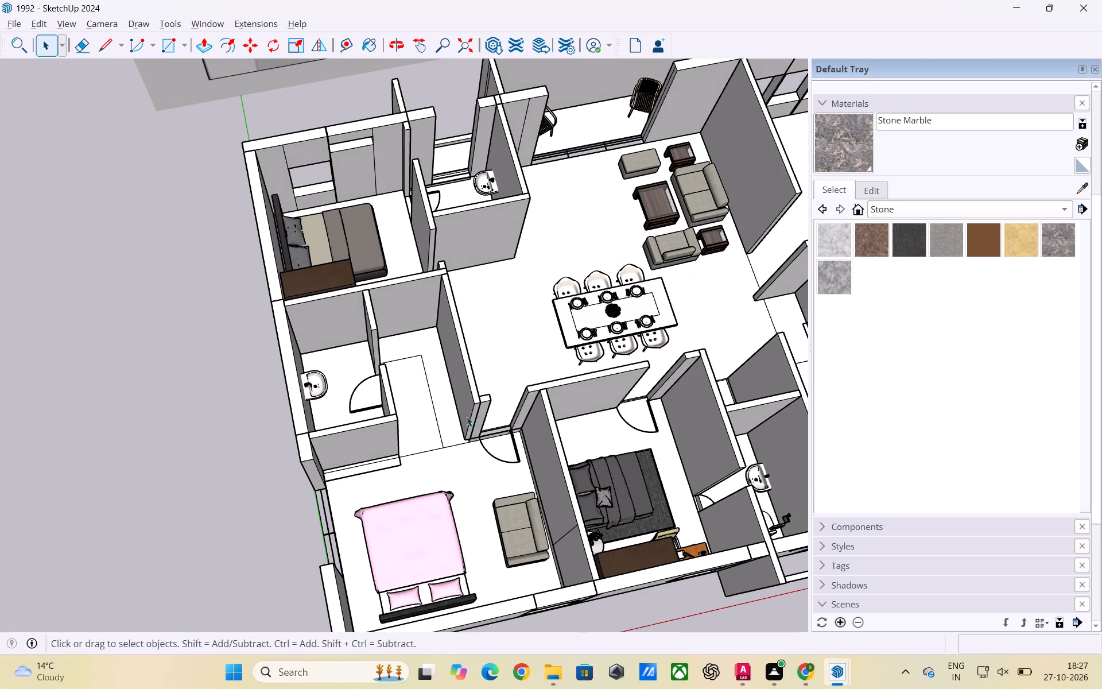
scroll(638, 386, down, 4)
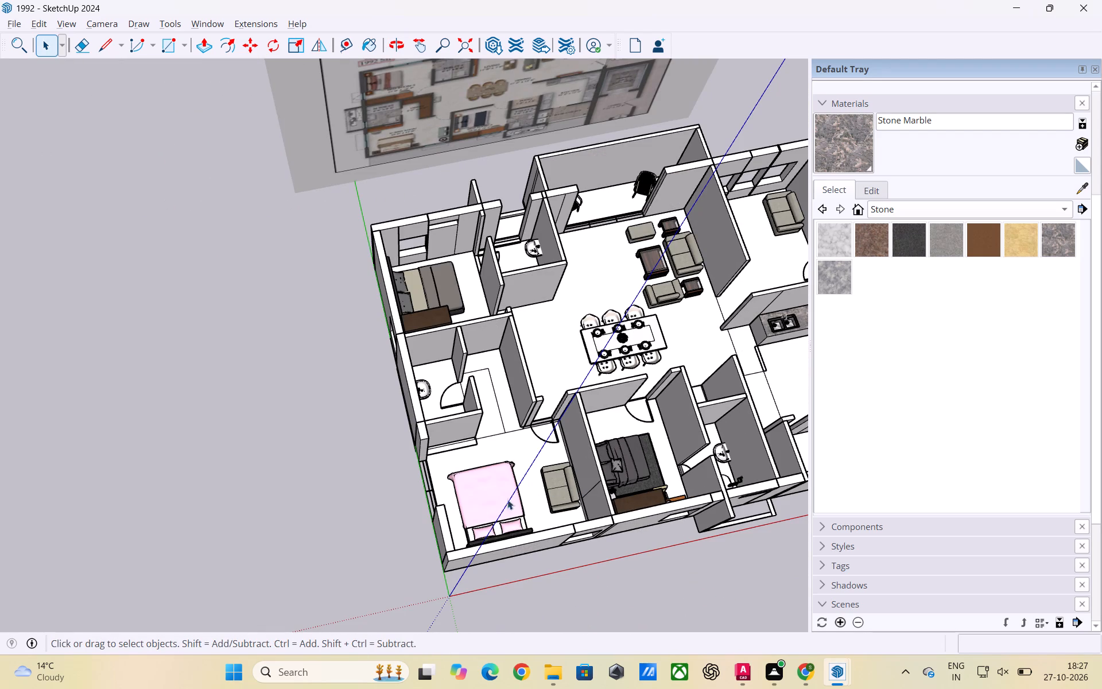
scroll(495, 501, up, 3)
scroll(354, 326, up, 3)
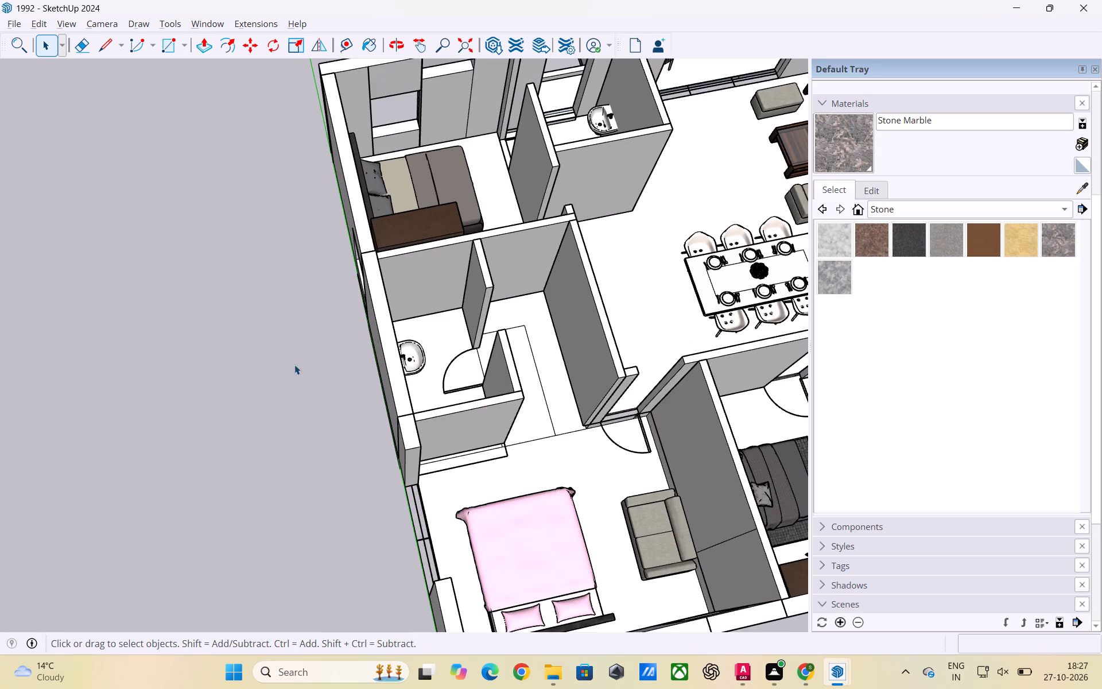
Examine the whole apartment from above and its long outer wall along the red axis, including the window openings.
scroll(300, 365, down, 12)
middle_drag(616, 493, 406, 512)
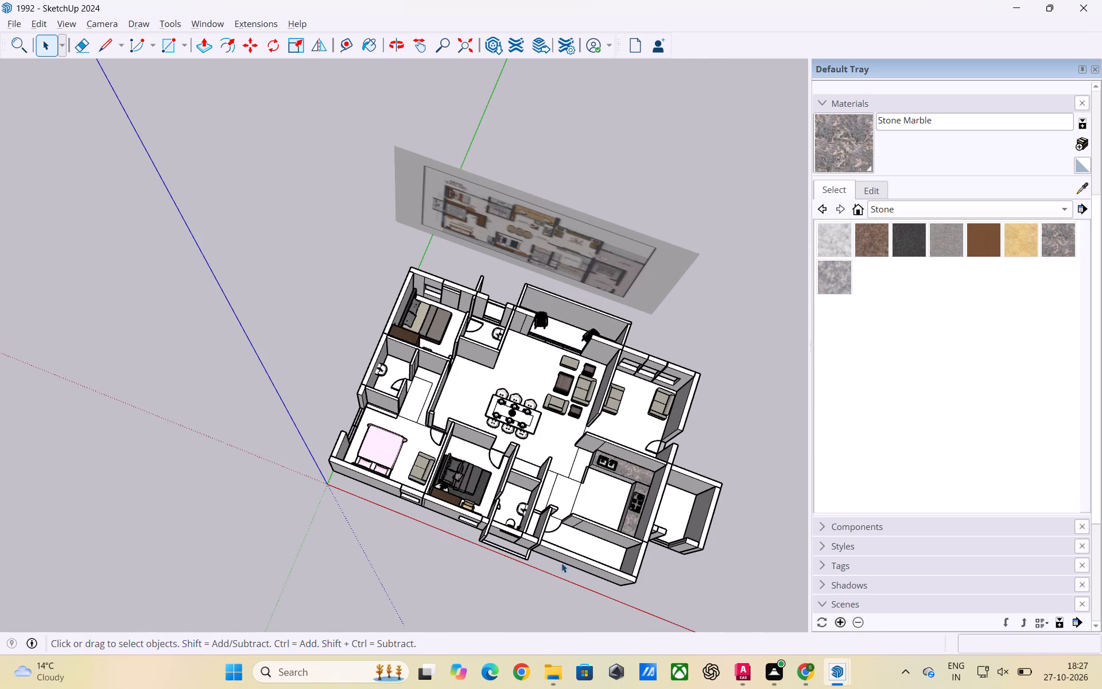
middle_drag(449, 579, 598, 435)
scroll(585, 488, up, 3)
middle_drag(576, 533, 571, 529)
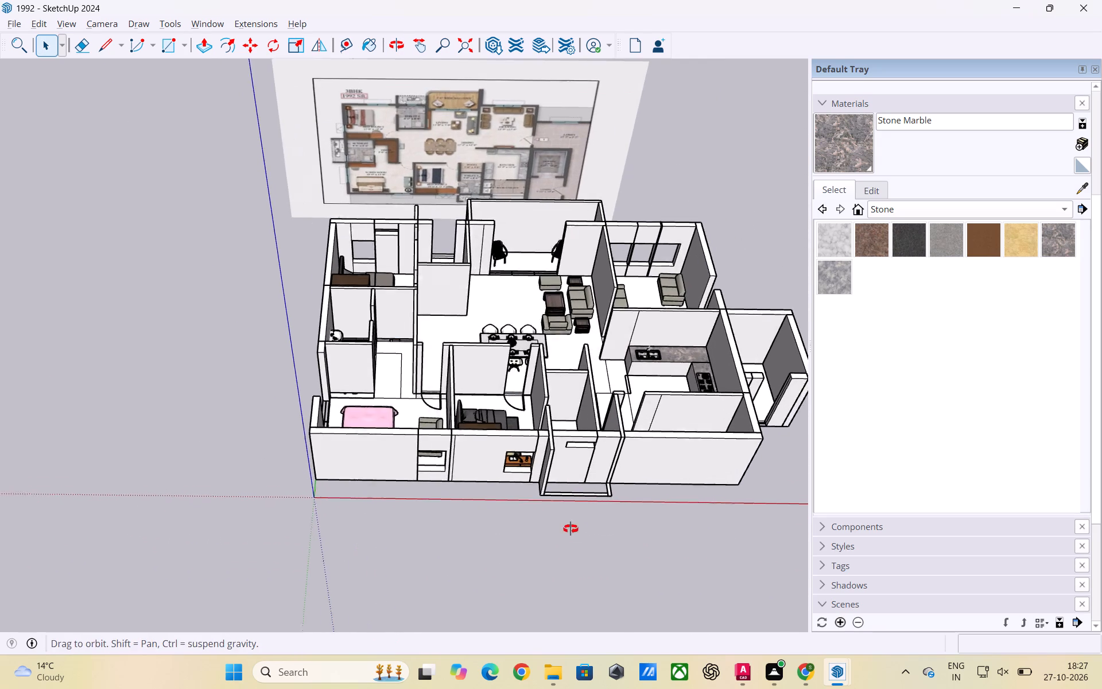
middle_drag(571, 529, 573, 420)
scroll(572, 476, up, 3)
middle_drag(540, 494, 549, 423)
scroll(426, 424, down, 2)
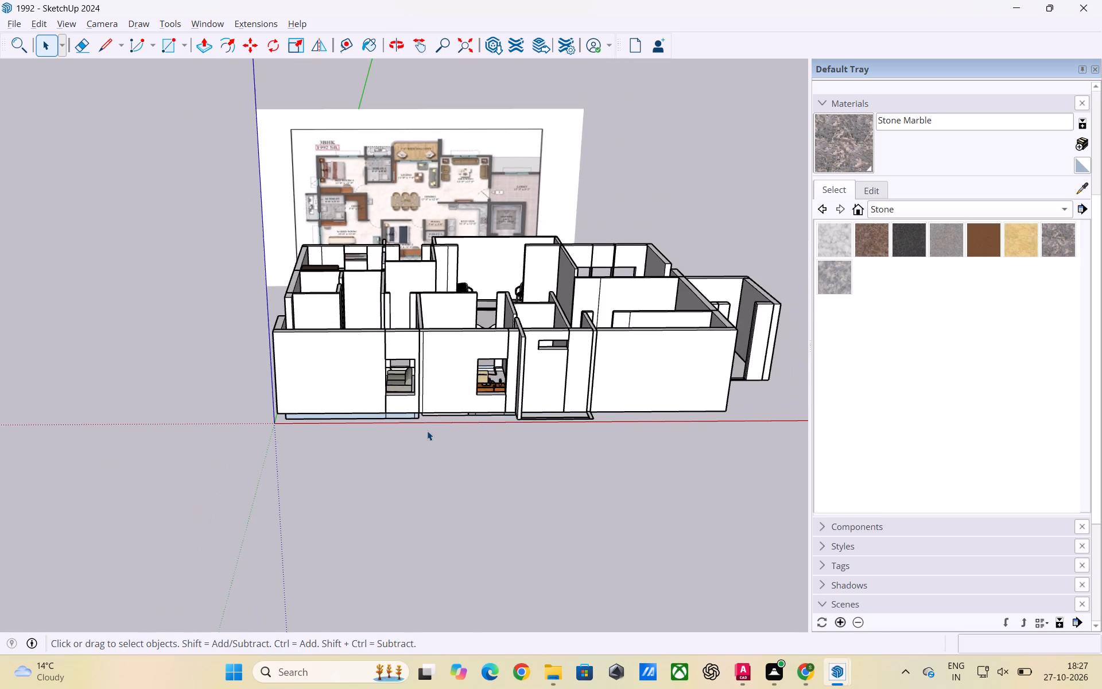
scroll(427, 431, down, 8)
Inspect the apartment's exterior walls and openings from all around, ending with an overview of the model beside the reference floor plan.
middle_drag(584, 455, 215, 462)
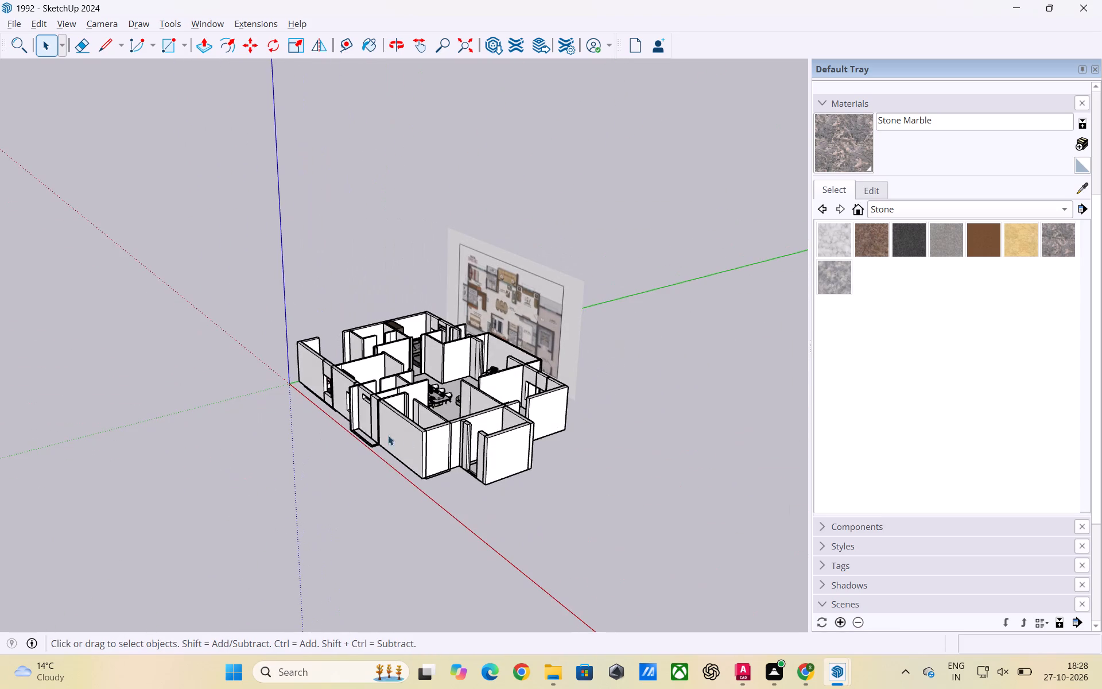
scroll(418, 439, up, 3)
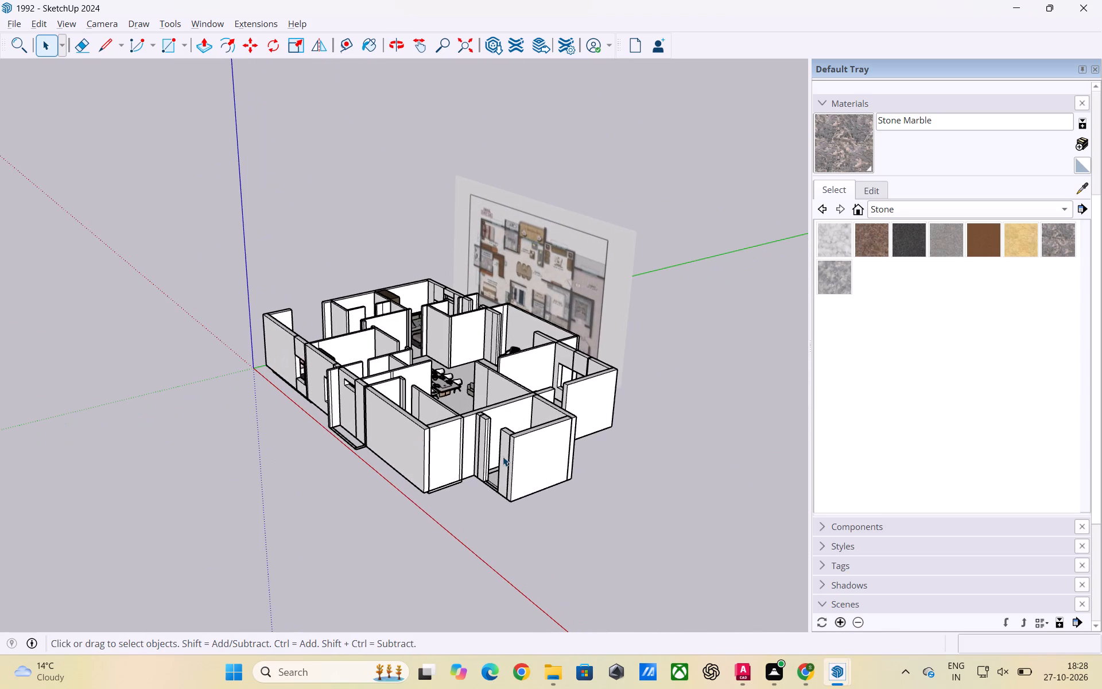
middle_drag(503, 456, 284, 448)
scroll(403, 464, up, 3)
middle_drag(461, 460, 474, 543)
scroll(510, 520, up, 3)
middle_drag(597, 516, 360, 481)
scroll(494, 420, down, 3)
middle_drag(393, 425, 415, 467)
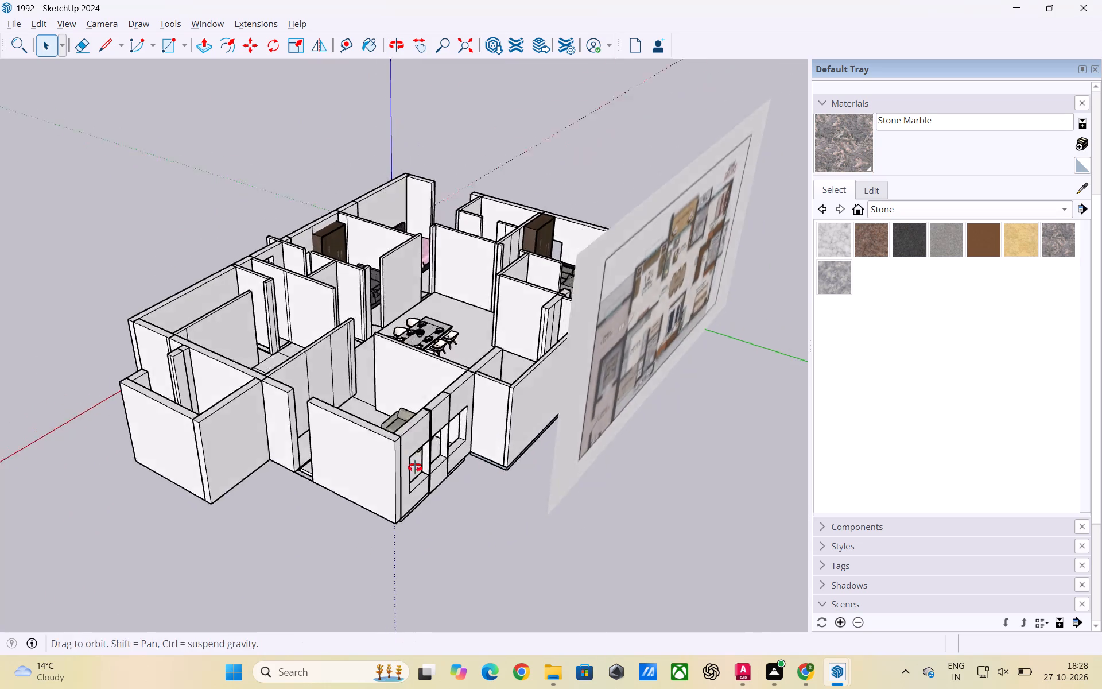
middle_drag(415, 467, 605, 491)
scroll(268, 535, down, 1)
middle_drag(224, 535, 663, 514)
scroll(231, 558, up, 1)
middle_drag(227, 529, 405, 545)
scroll(184, 464, down, 8)
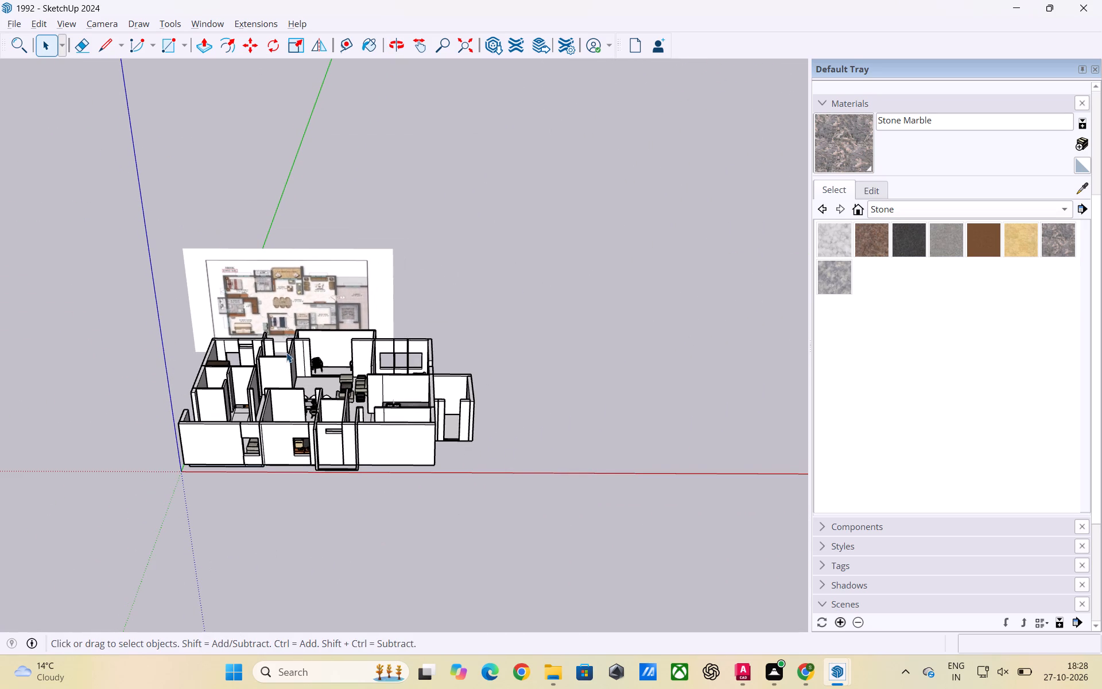
scroll(439, 383, down, 4)
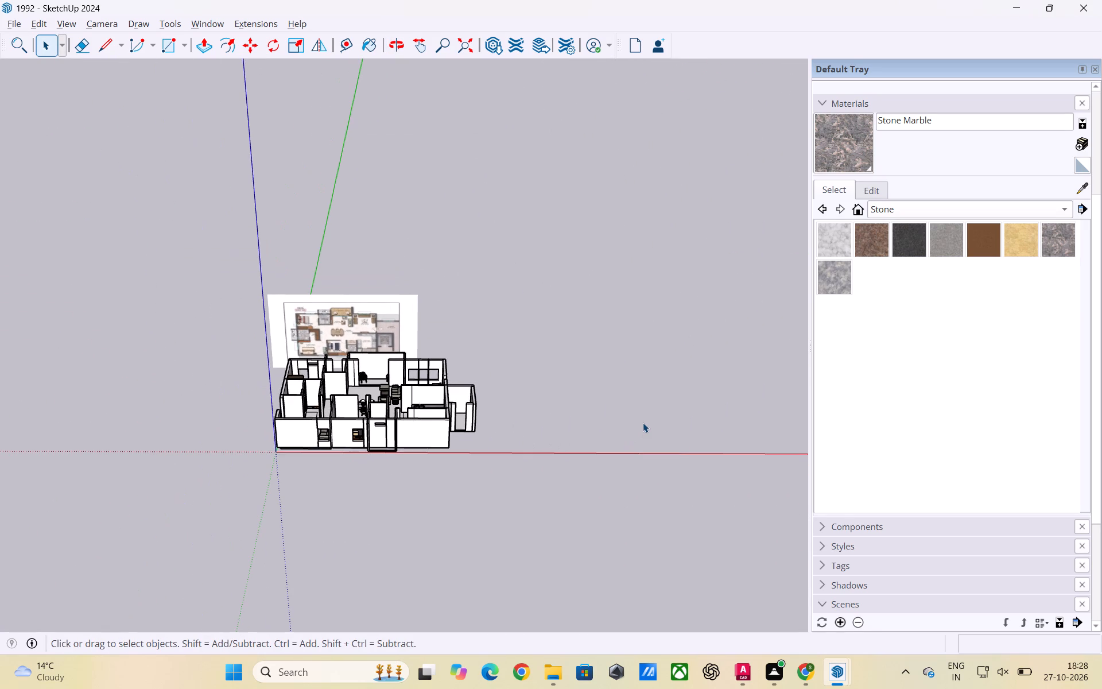
scroll(645, 393, down, 2)
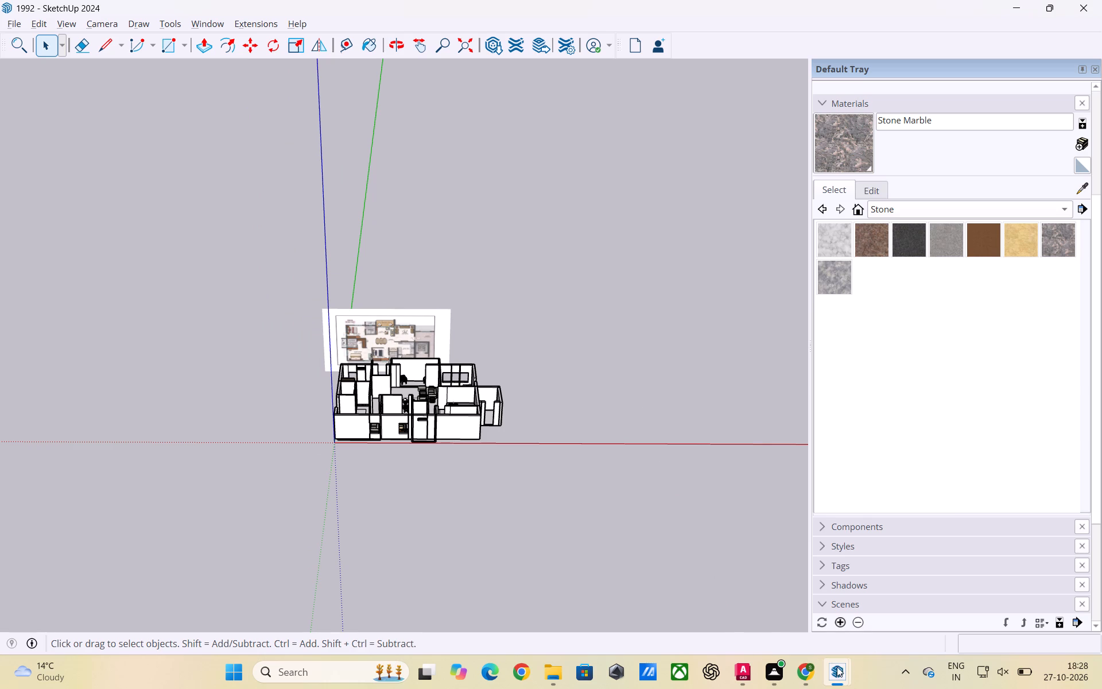
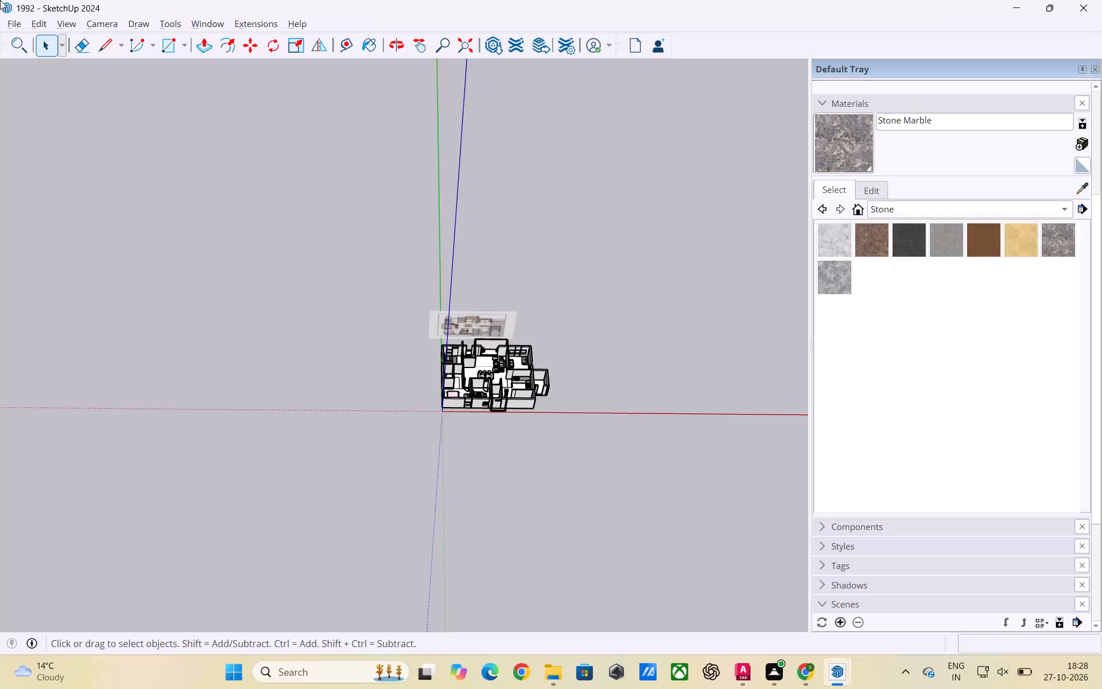
Save the model as 1992 on the Desktop in SketchUp Models format, replacing the existing file.
click(16, 26)
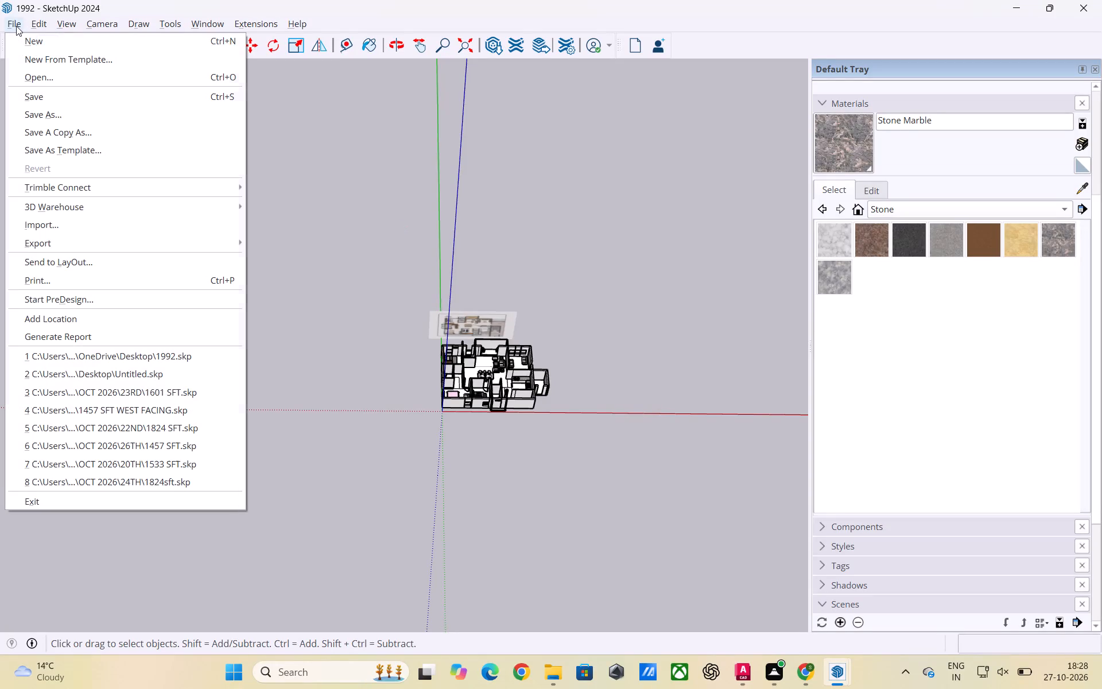
click(59, 121)
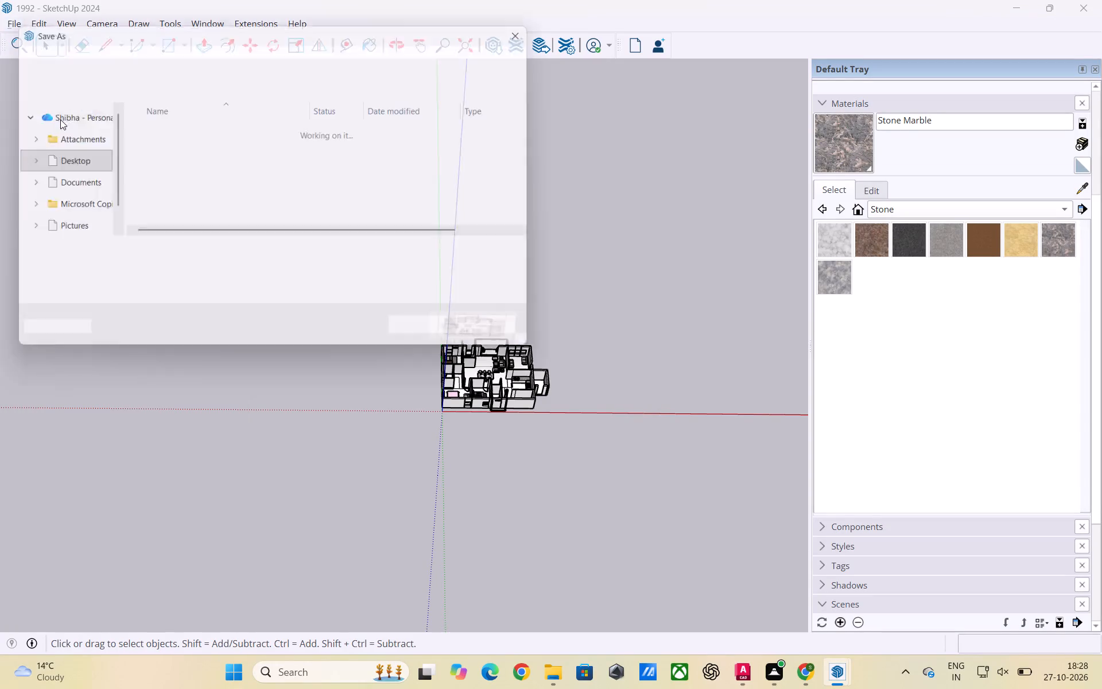
click(441, 331)
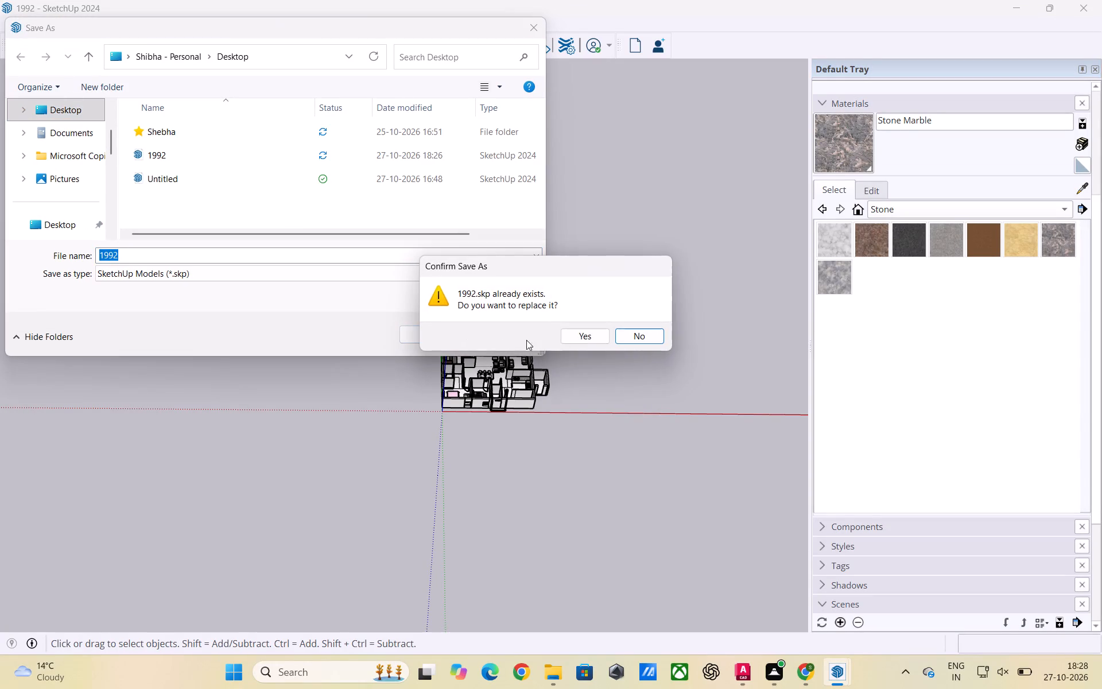
click(582, 340)
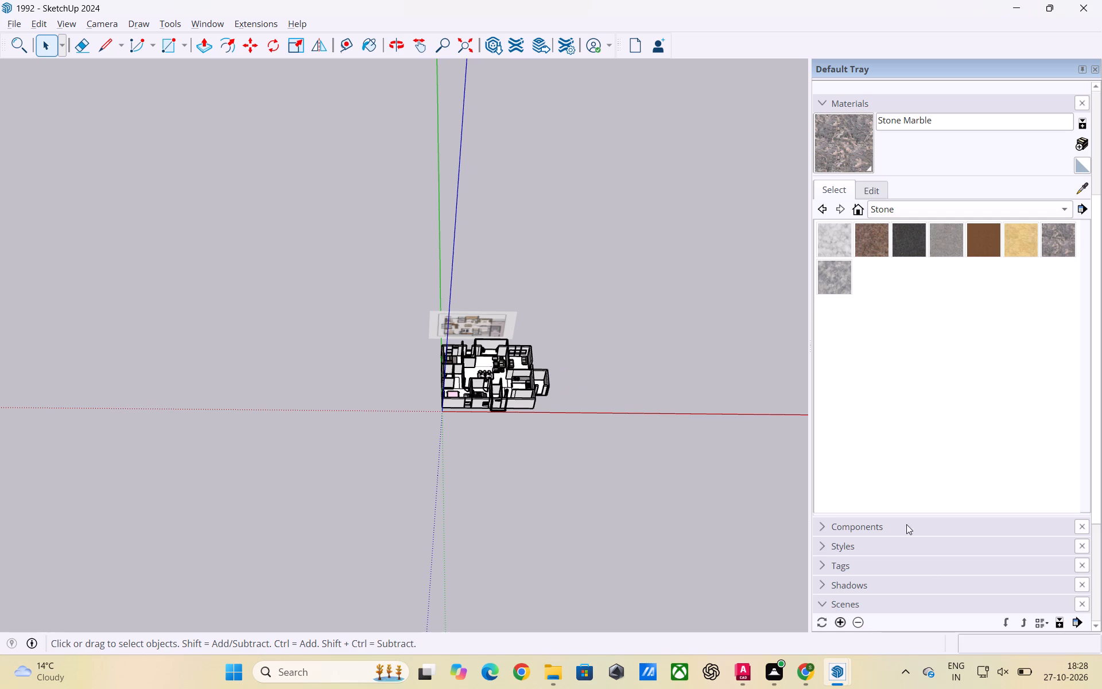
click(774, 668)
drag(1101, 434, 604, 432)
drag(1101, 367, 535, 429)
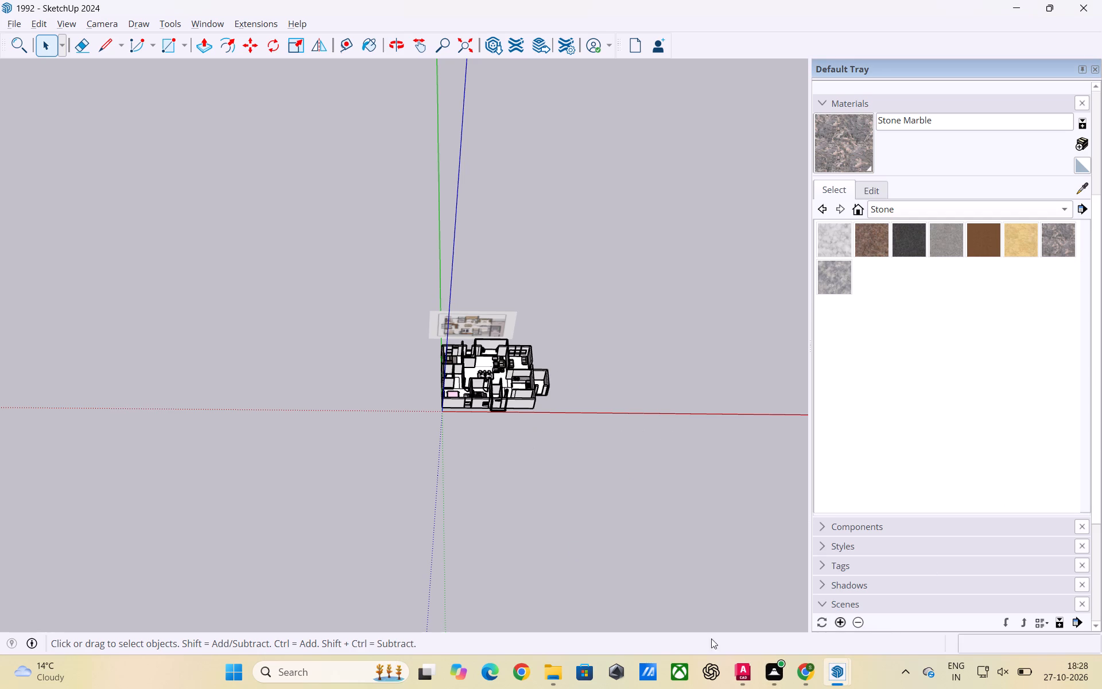
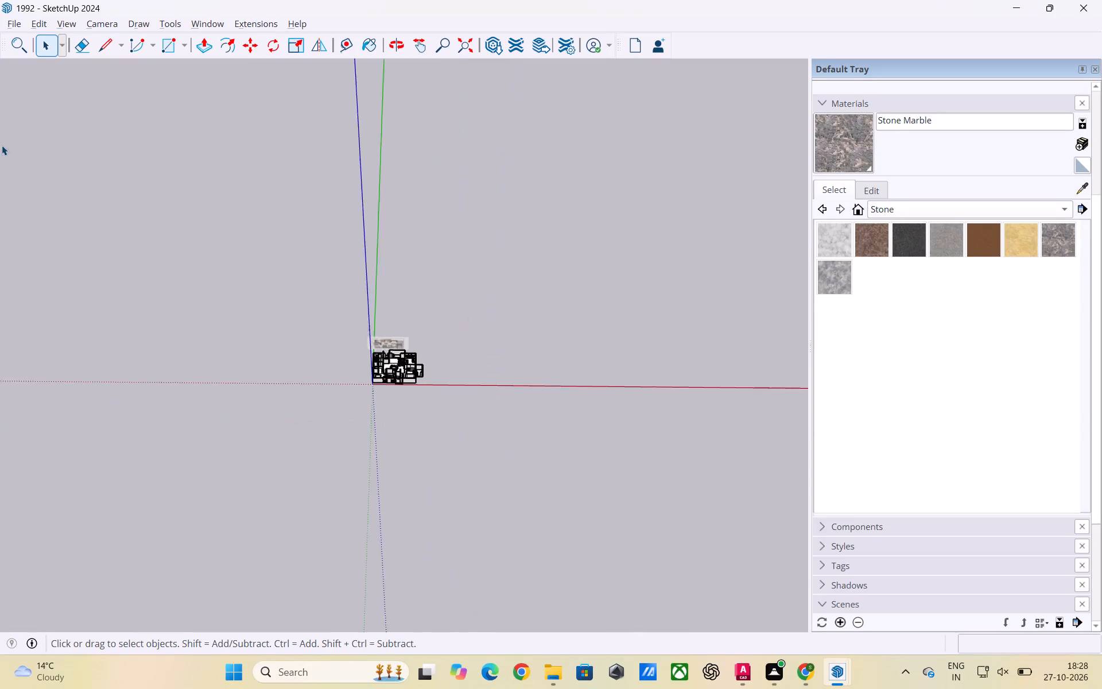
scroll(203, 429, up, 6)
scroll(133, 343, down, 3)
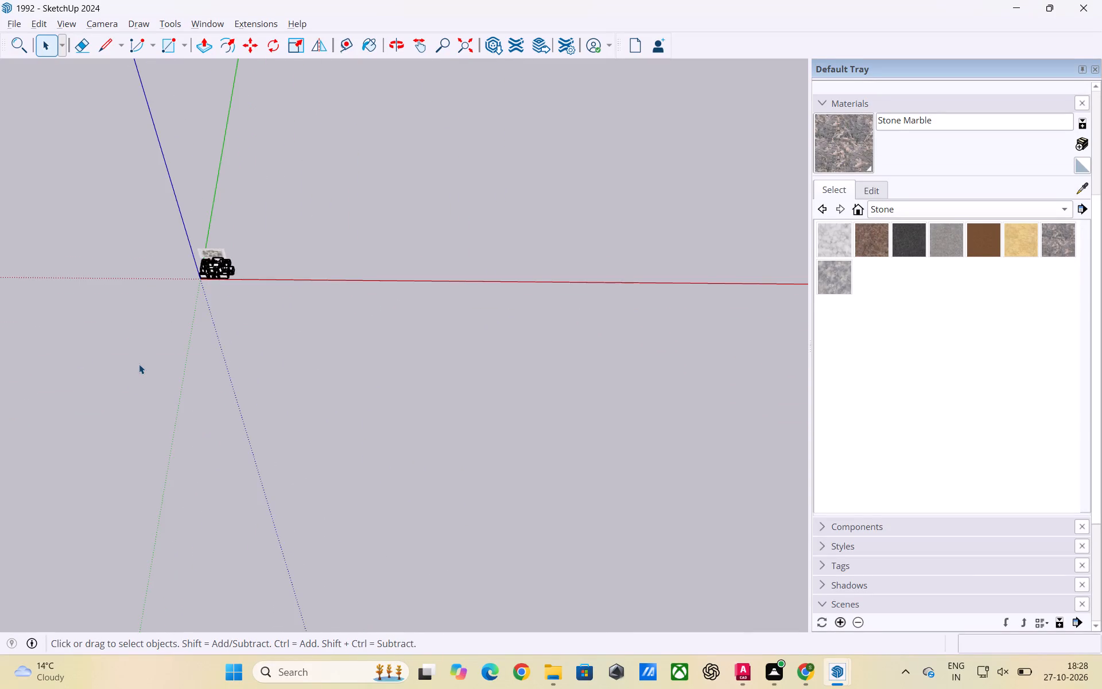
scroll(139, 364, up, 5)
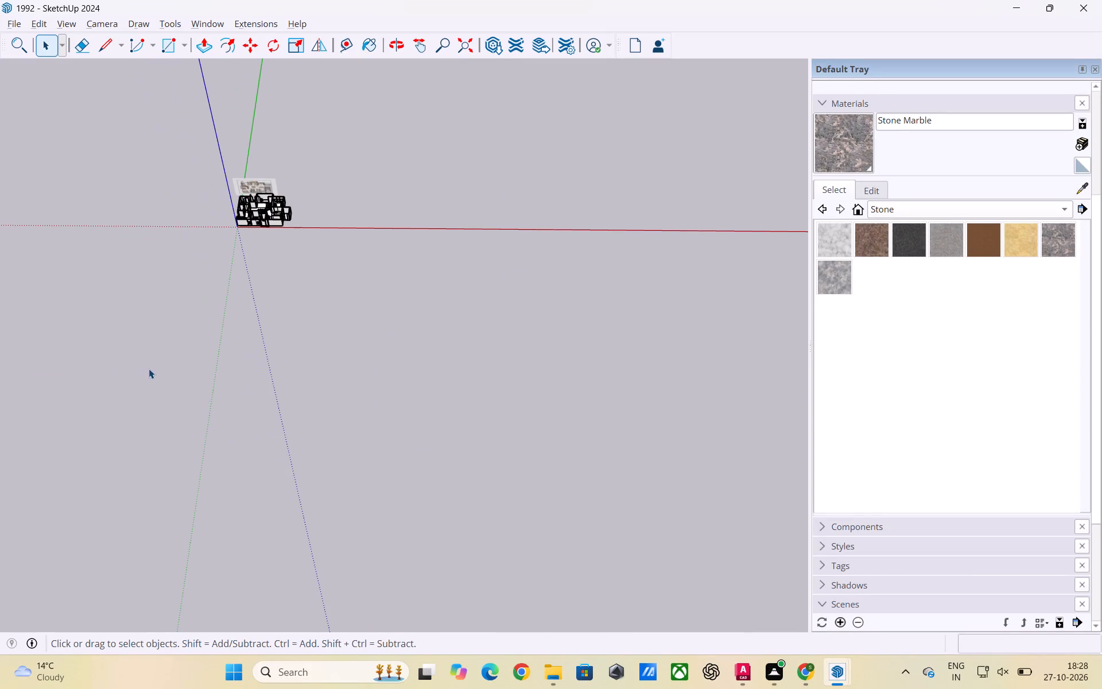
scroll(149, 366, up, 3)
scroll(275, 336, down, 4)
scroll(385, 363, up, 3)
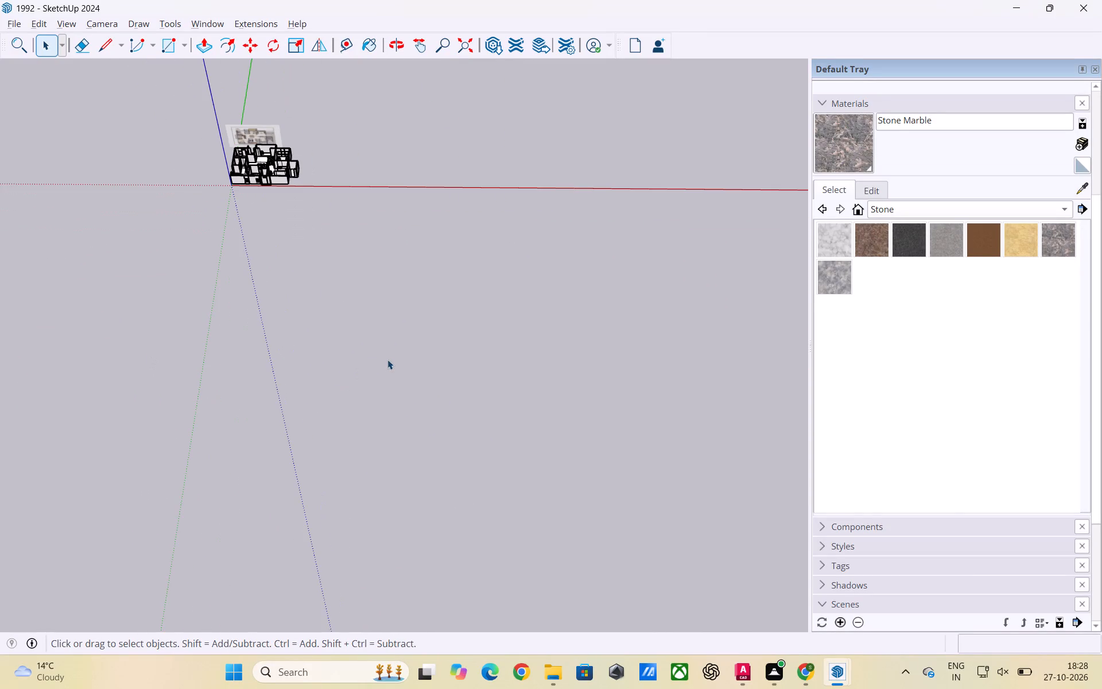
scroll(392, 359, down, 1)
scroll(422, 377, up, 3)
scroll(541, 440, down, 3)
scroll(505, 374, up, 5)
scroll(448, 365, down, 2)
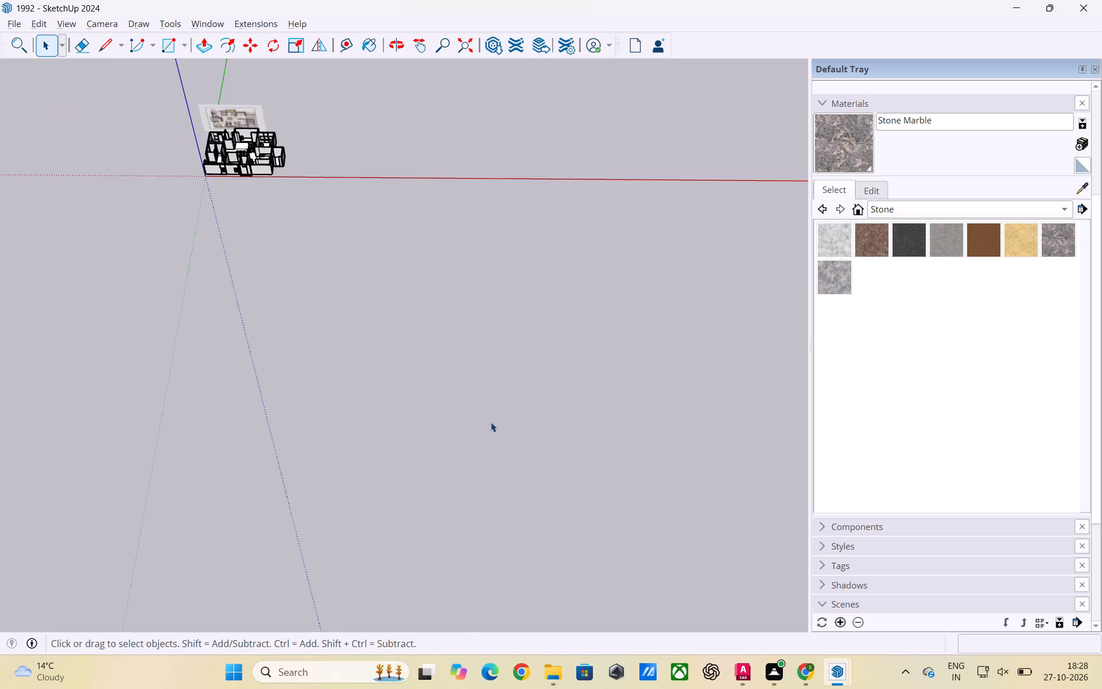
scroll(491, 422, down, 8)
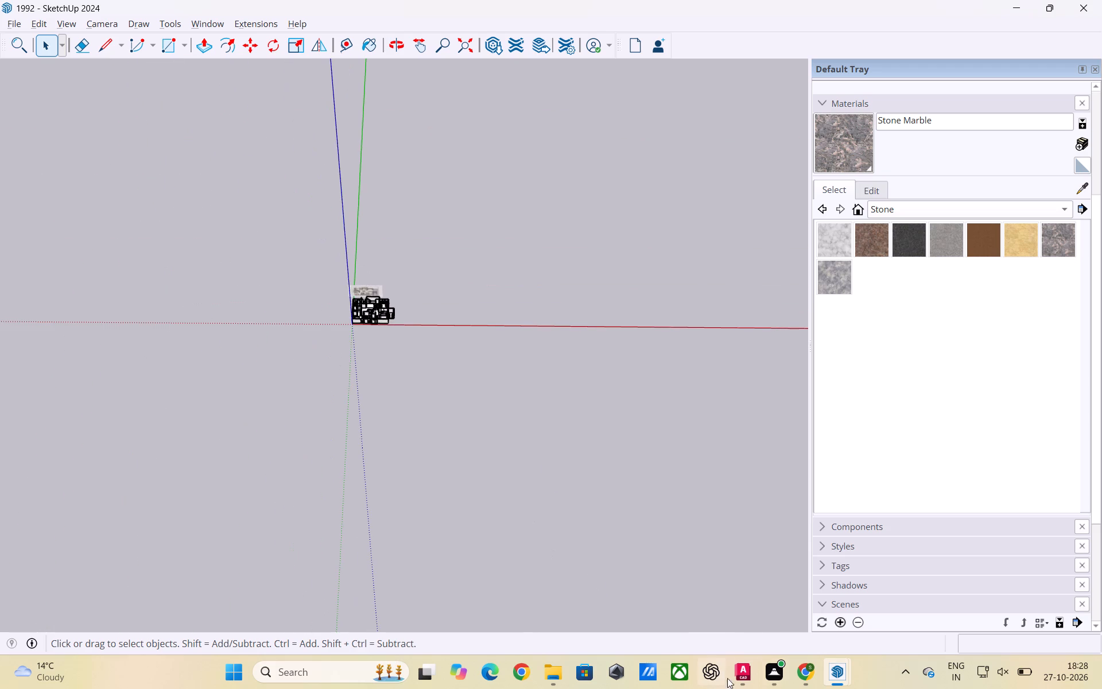
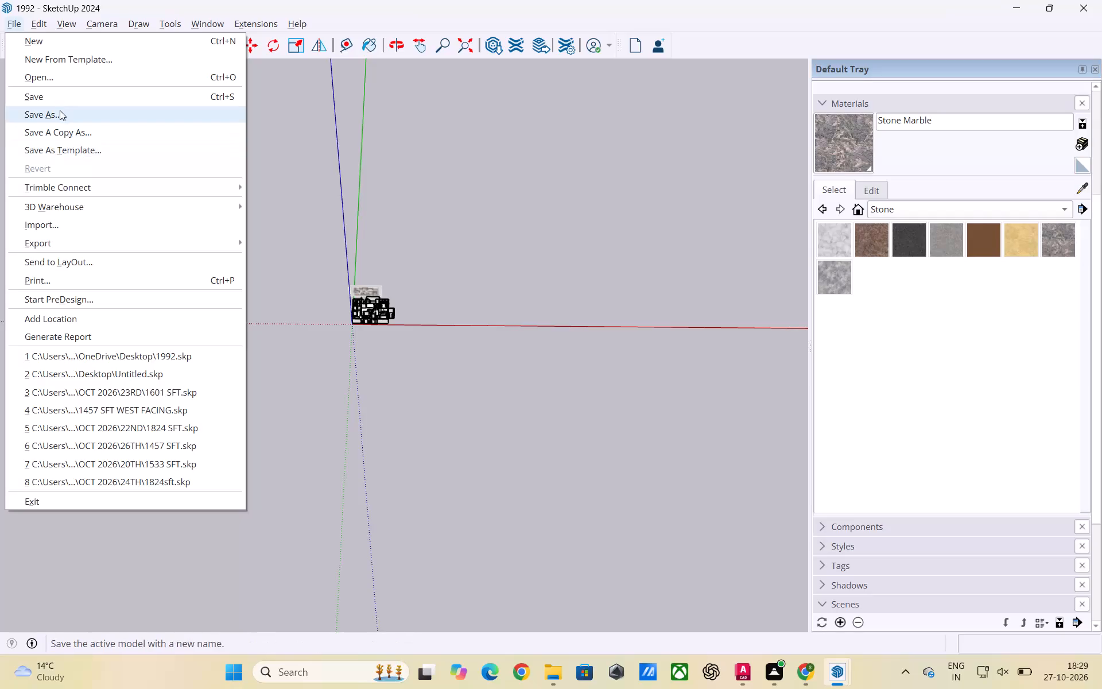
Save the model as a SketchUp file named 1992 in the Desktop folder, over the existing file of that name.
click(60, 110)
click(433, 337)
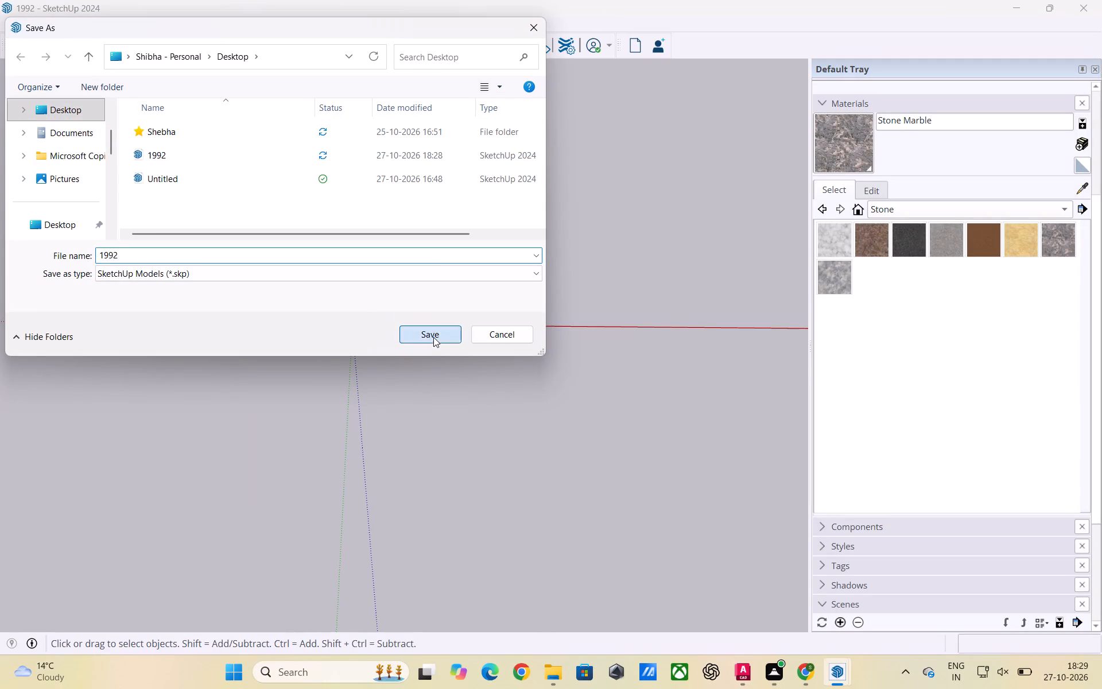
click(587, 340)
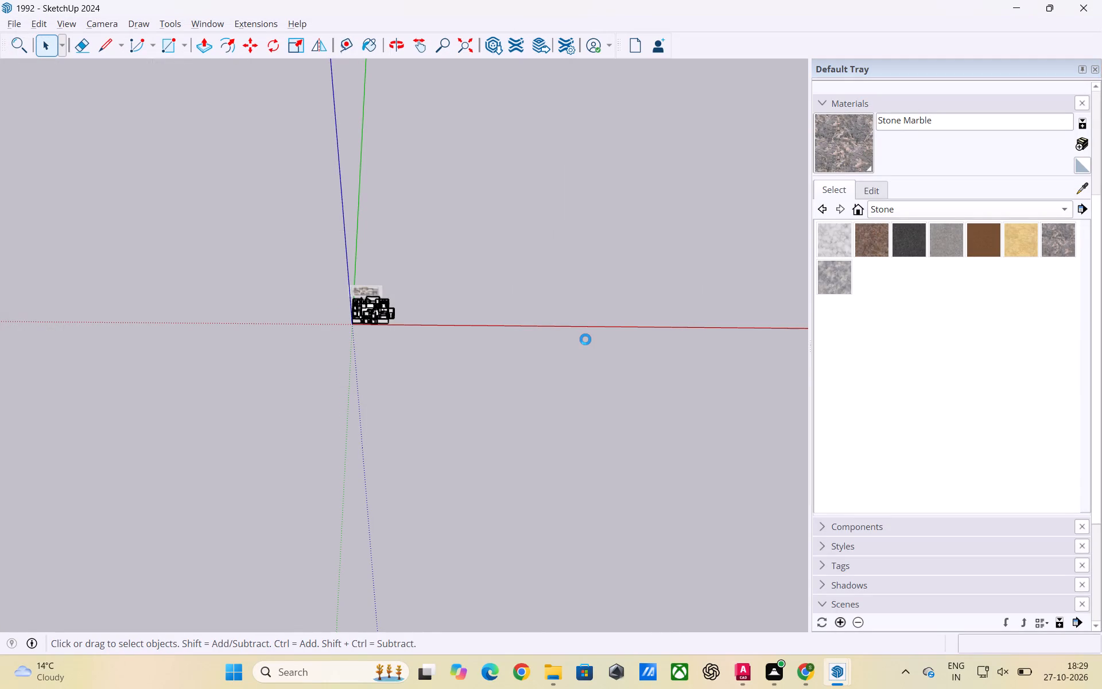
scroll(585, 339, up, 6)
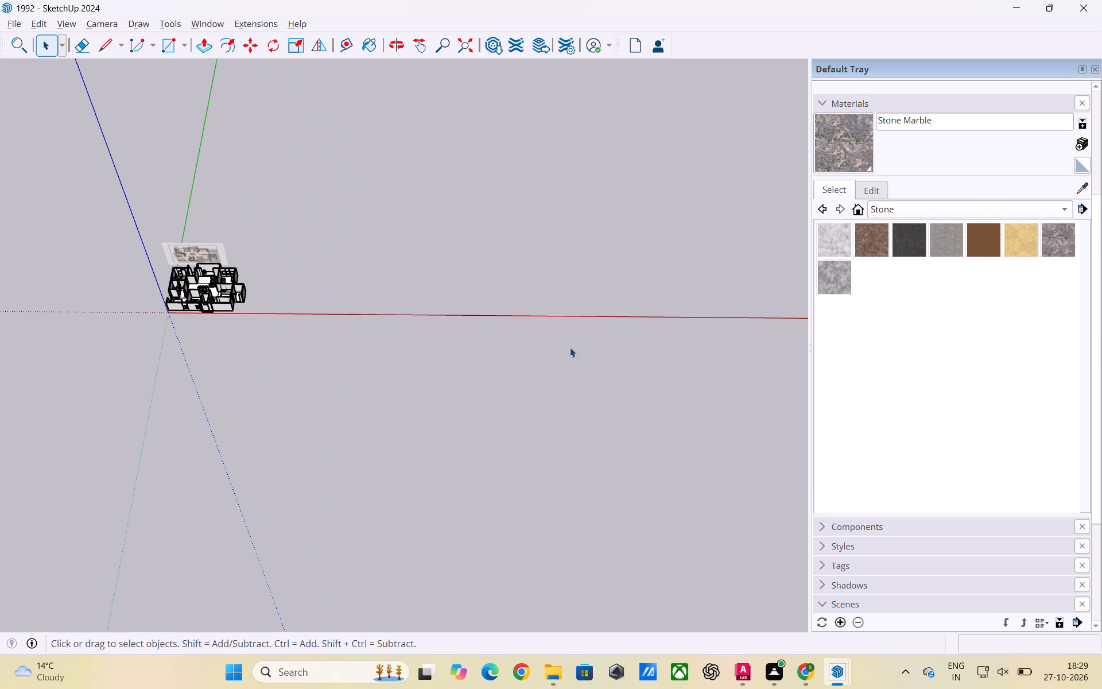
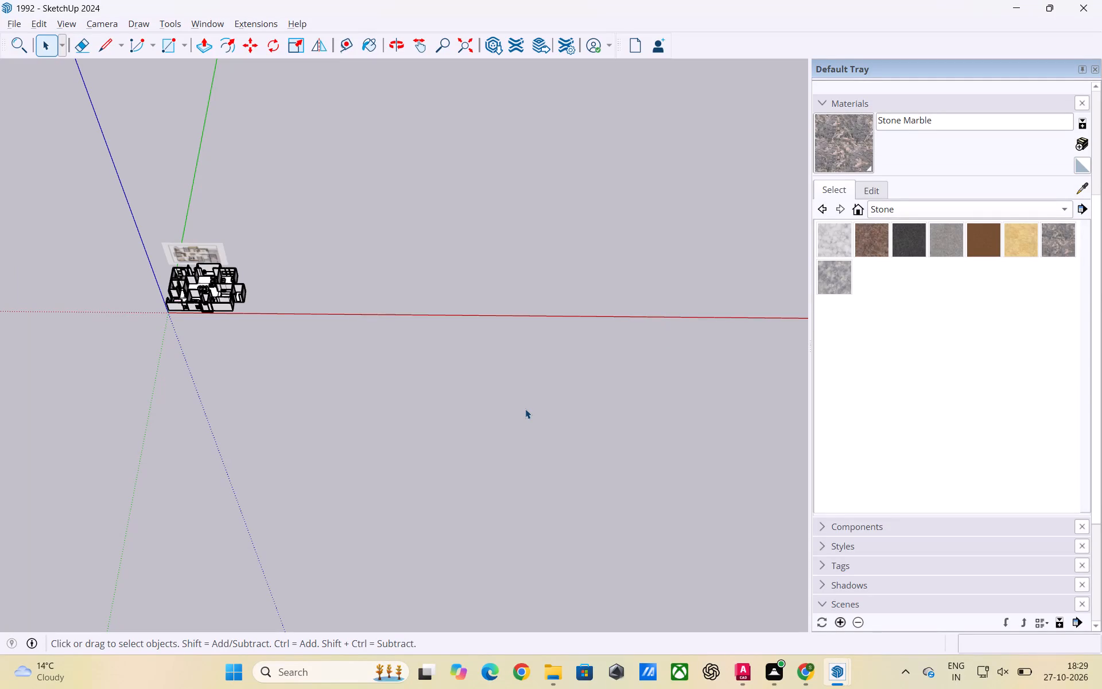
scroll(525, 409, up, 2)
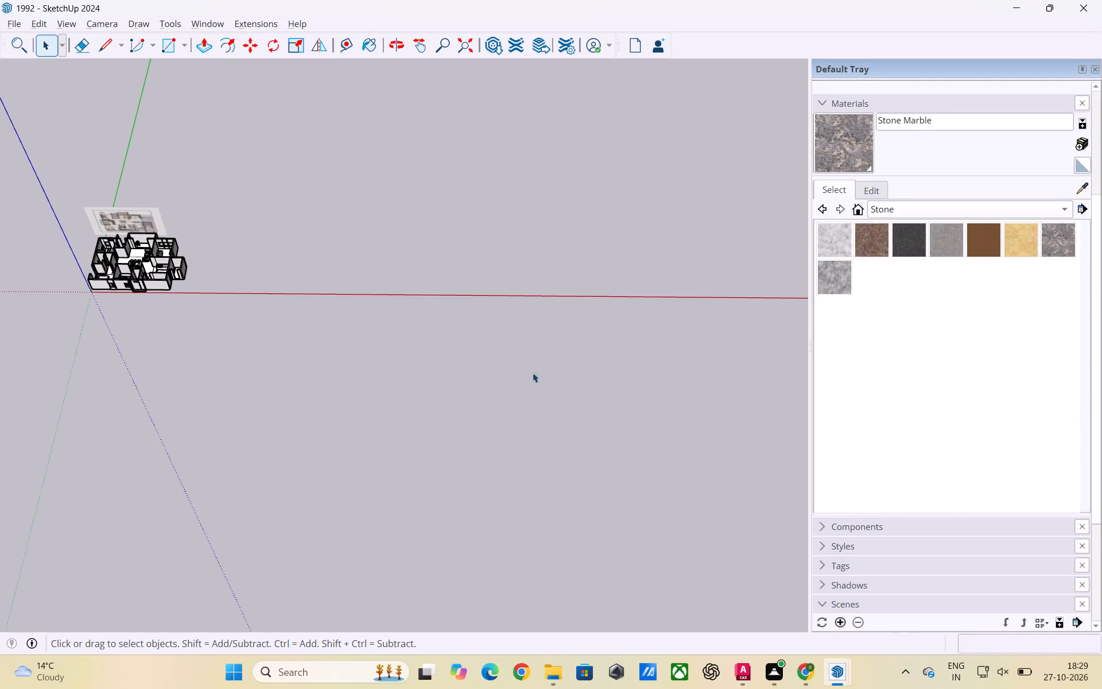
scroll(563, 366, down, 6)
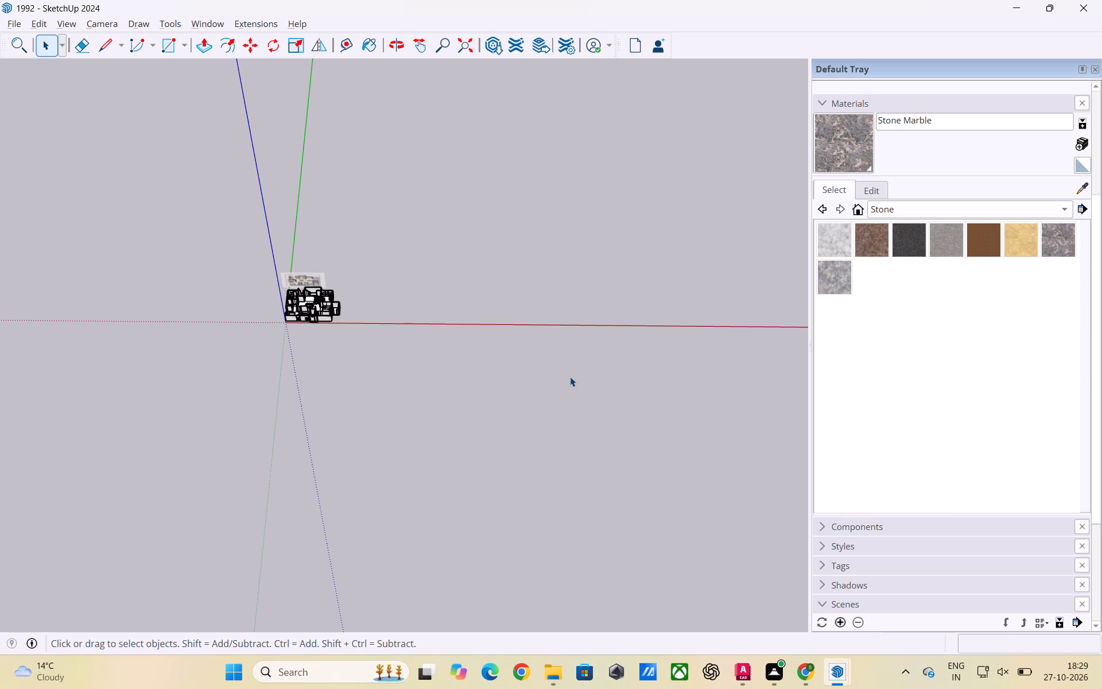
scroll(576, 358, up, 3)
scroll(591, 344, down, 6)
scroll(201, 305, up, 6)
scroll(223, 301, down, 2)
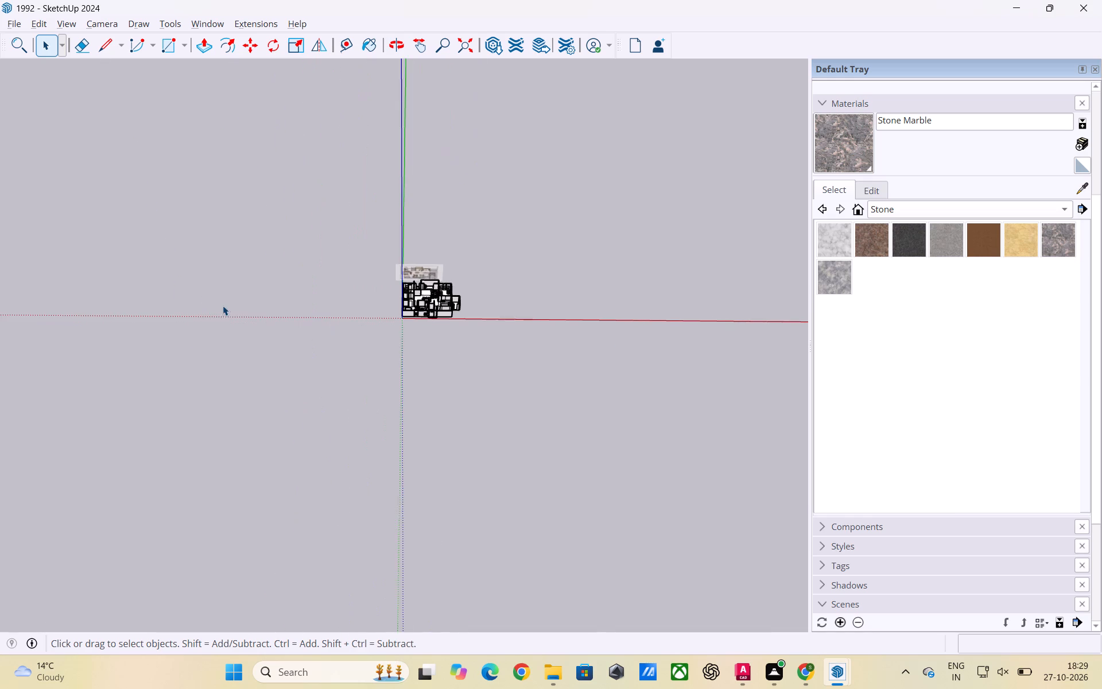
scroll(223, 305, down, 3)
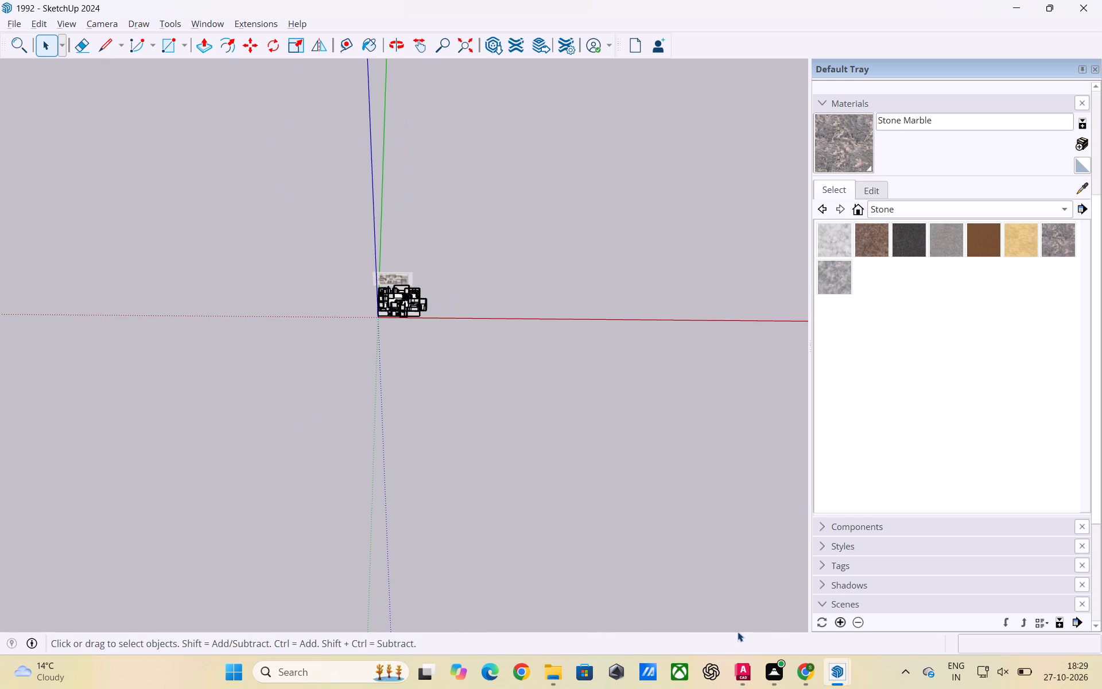
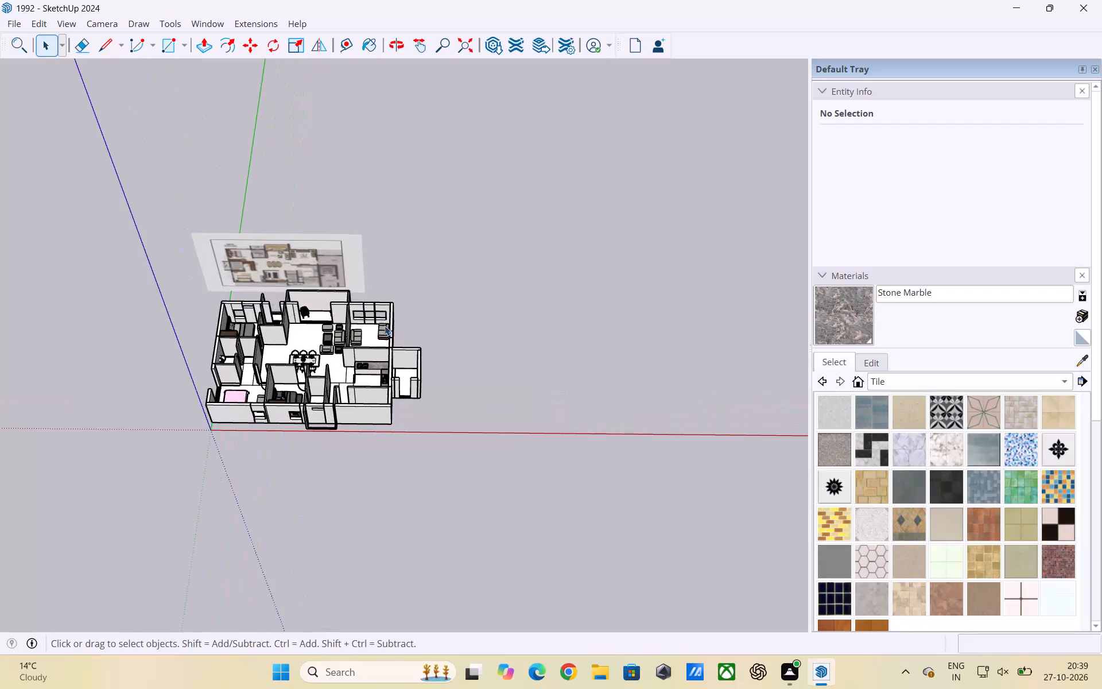
Examine the furnished apartment from above, covering the bedrooms, the living and dining areas and the kitchen.
scroll(385, 326, up, 2)
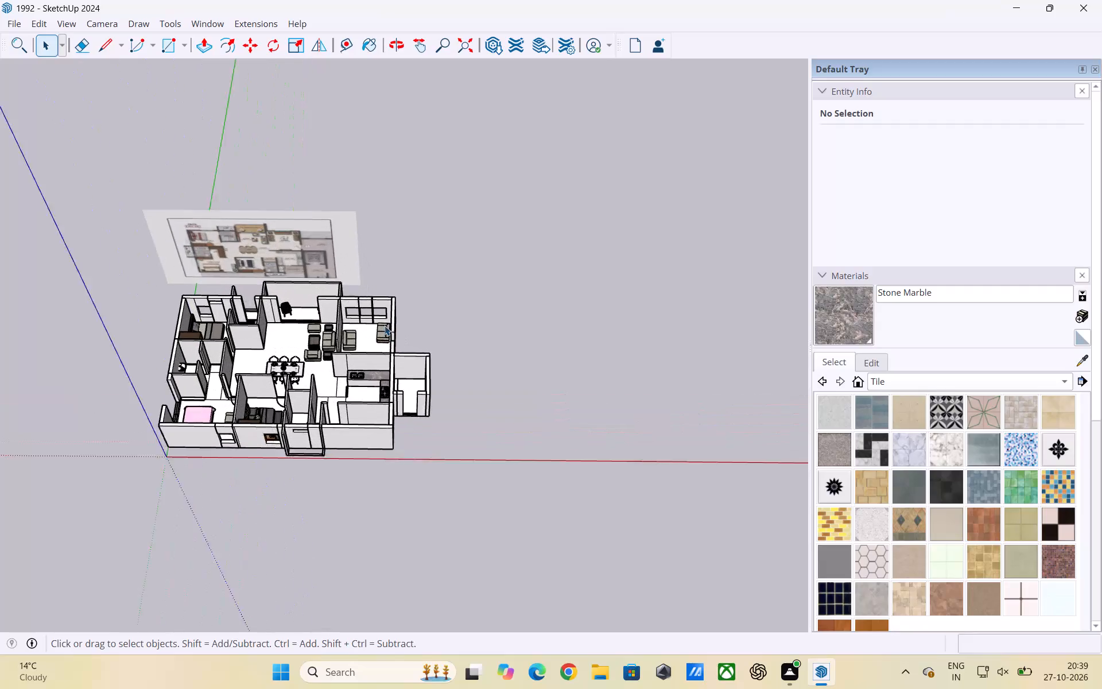
scroll(385, 326, up, 3)
scroll(582, 280, up, 3)
scroll(654, 270, down, 7)
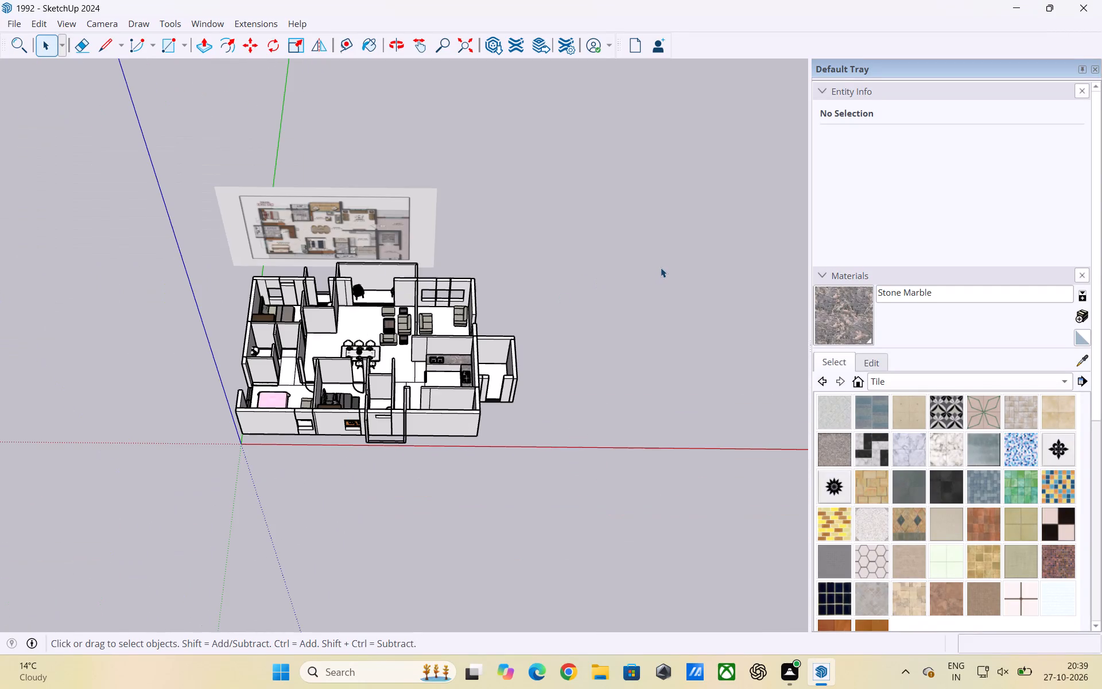
middle_drag(342, 403, 356, 506)
scroll(339, 339, up, 11)
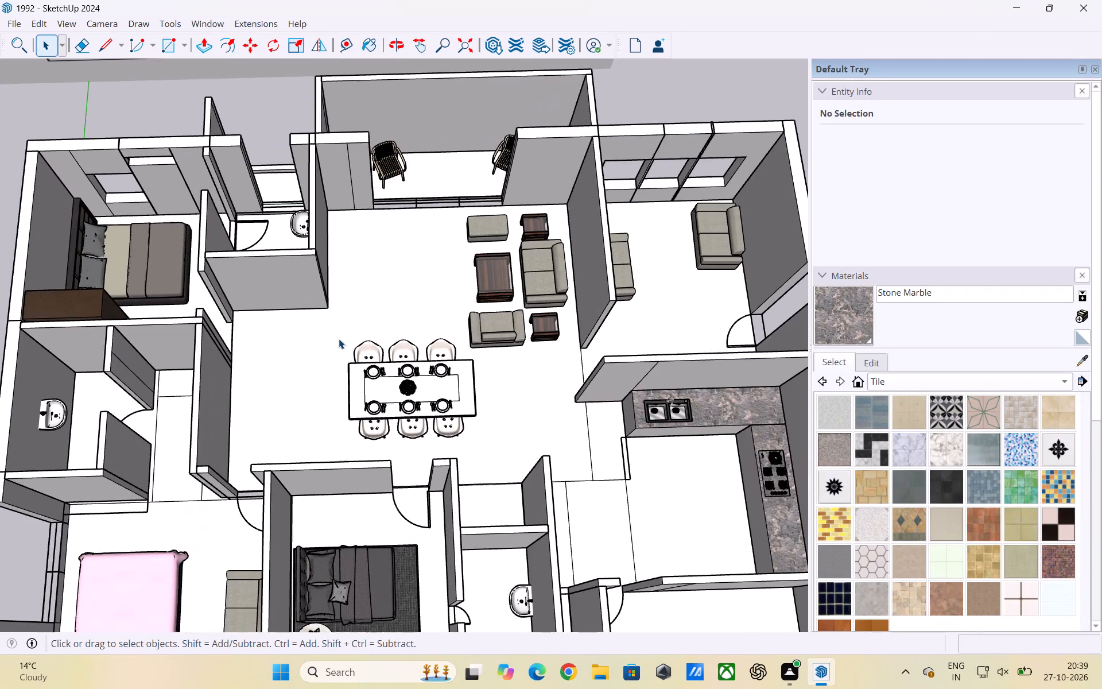
middle_drag(329, 343, 321, 259)
scroll(312, 253, down, 7)
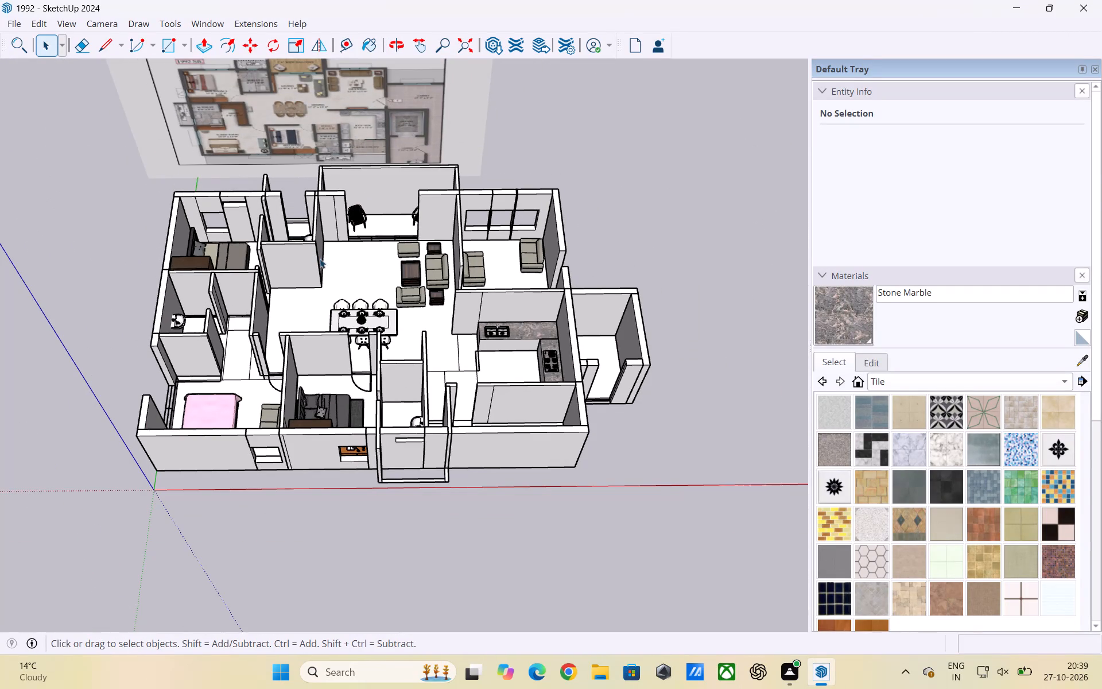
scroll(332, 284, down, 3)
scroll(373, 327, up, 2)
scroll(373, 327, down, 2)
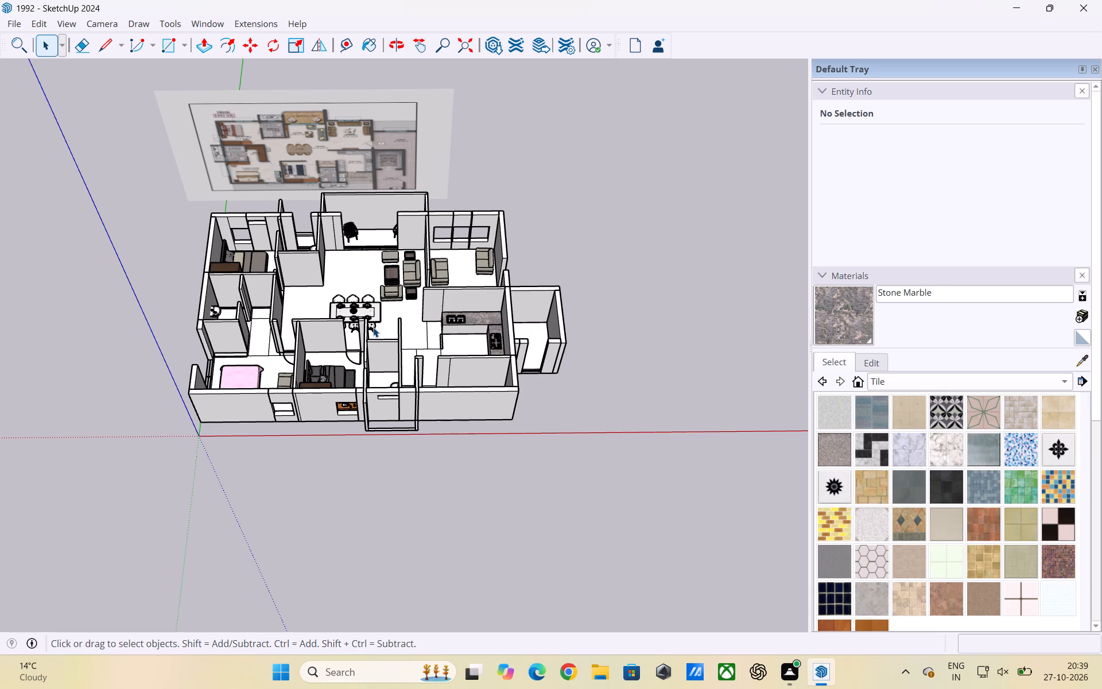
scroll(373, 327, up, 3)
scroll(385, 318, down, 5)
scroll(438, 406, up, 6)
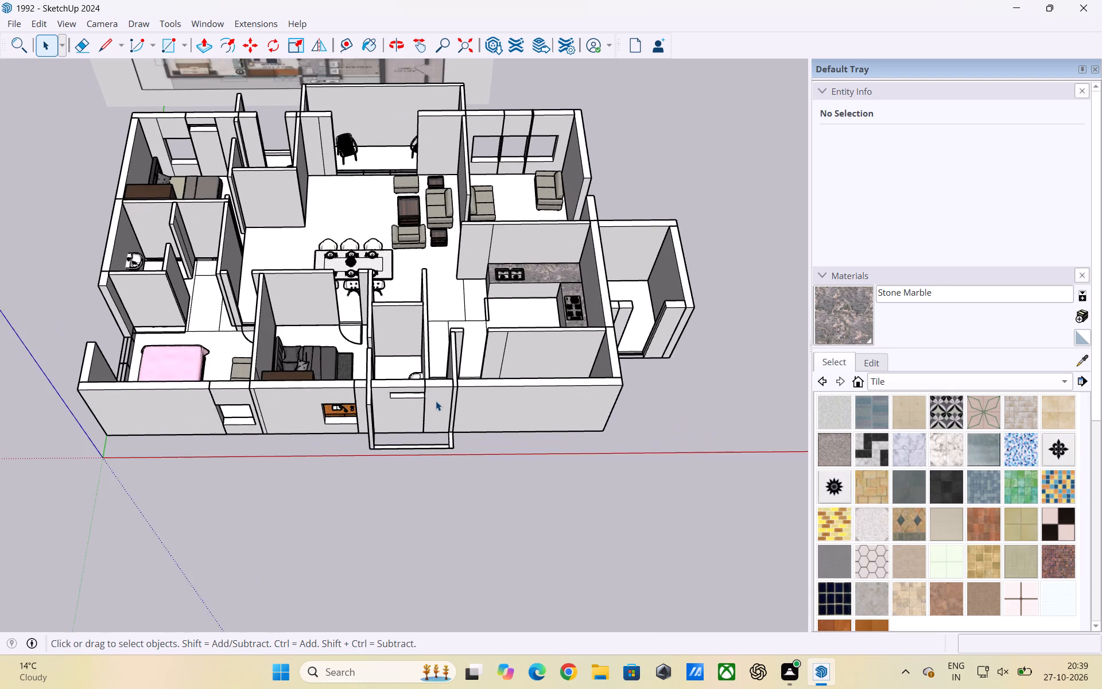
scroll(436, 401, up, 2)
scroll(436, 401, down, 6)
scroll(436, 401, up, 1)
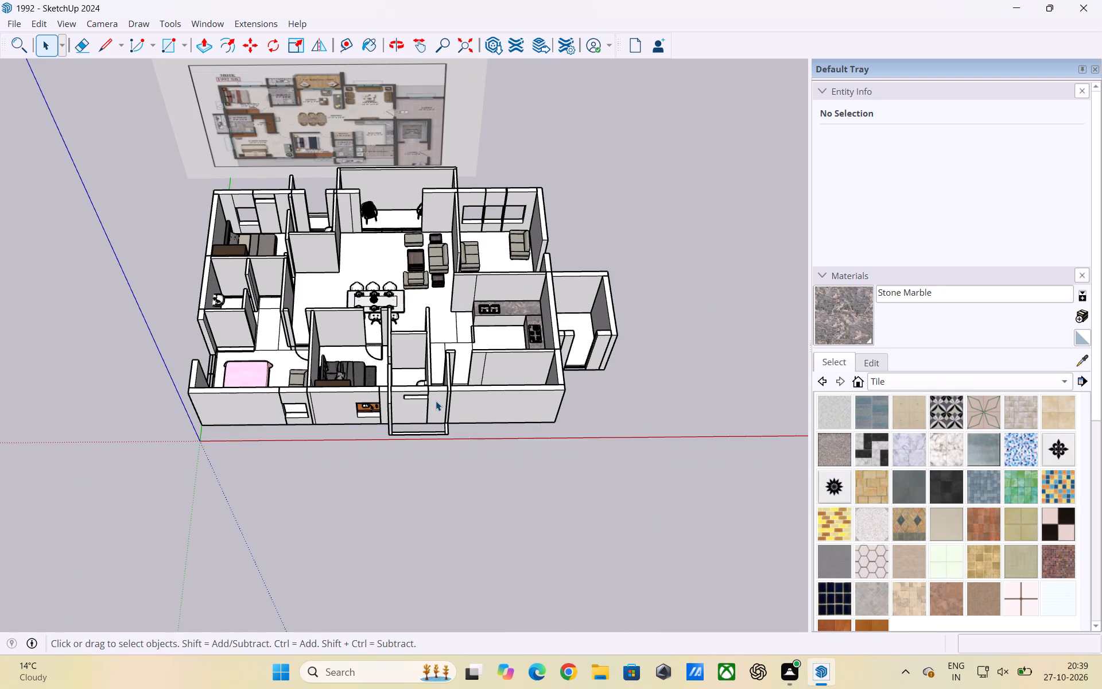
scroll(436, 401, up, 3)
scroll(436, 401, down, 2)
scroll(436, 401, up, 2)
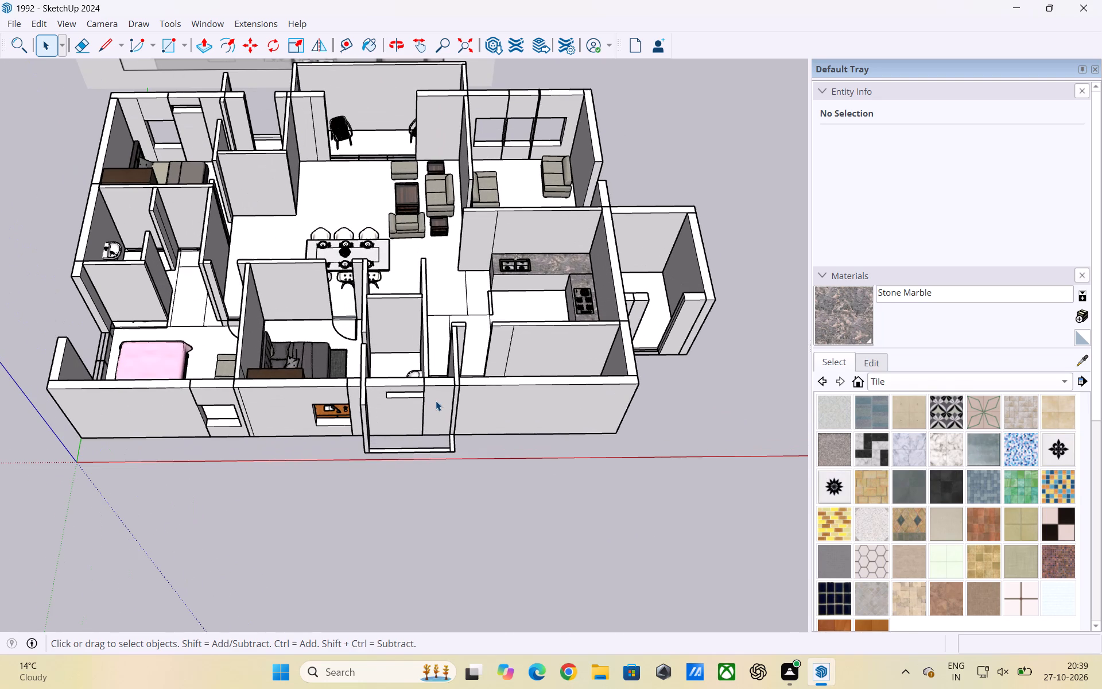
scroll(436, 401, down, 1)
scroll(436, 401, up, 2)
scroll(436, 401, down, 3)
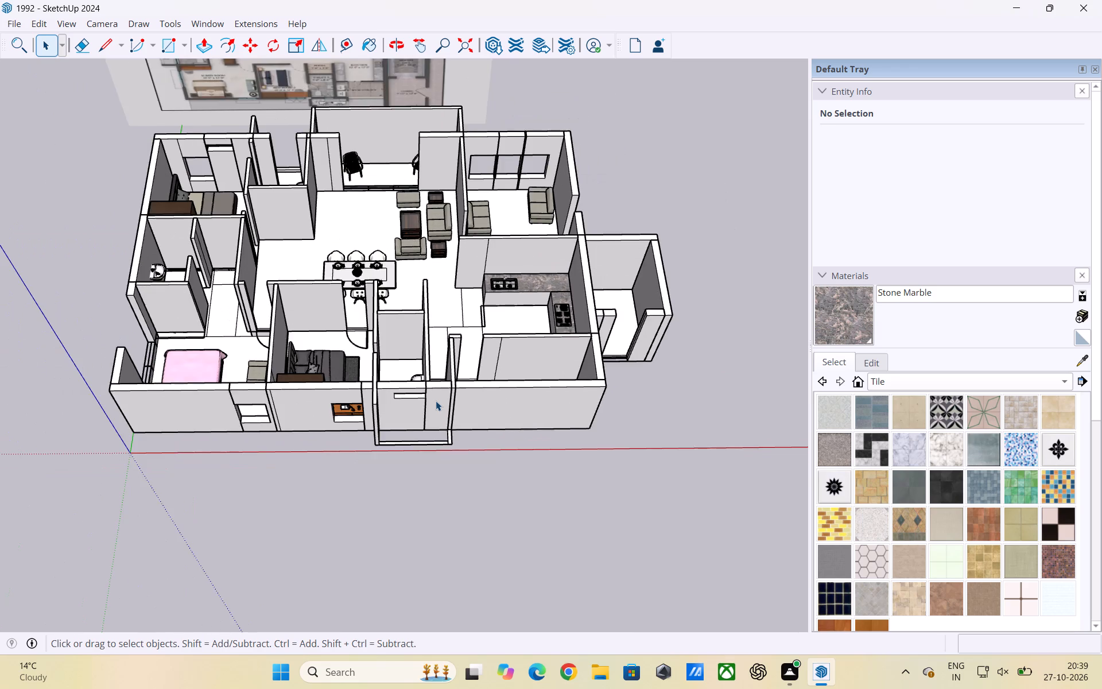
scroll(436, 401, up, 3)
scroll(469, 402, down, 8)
Inspect the room layout, partition walls and furniture placement of the whole apartment from a steeper overhead angle.
middle_drag(422, 409, 409, 505)
scroll(436, 336, up, 2)
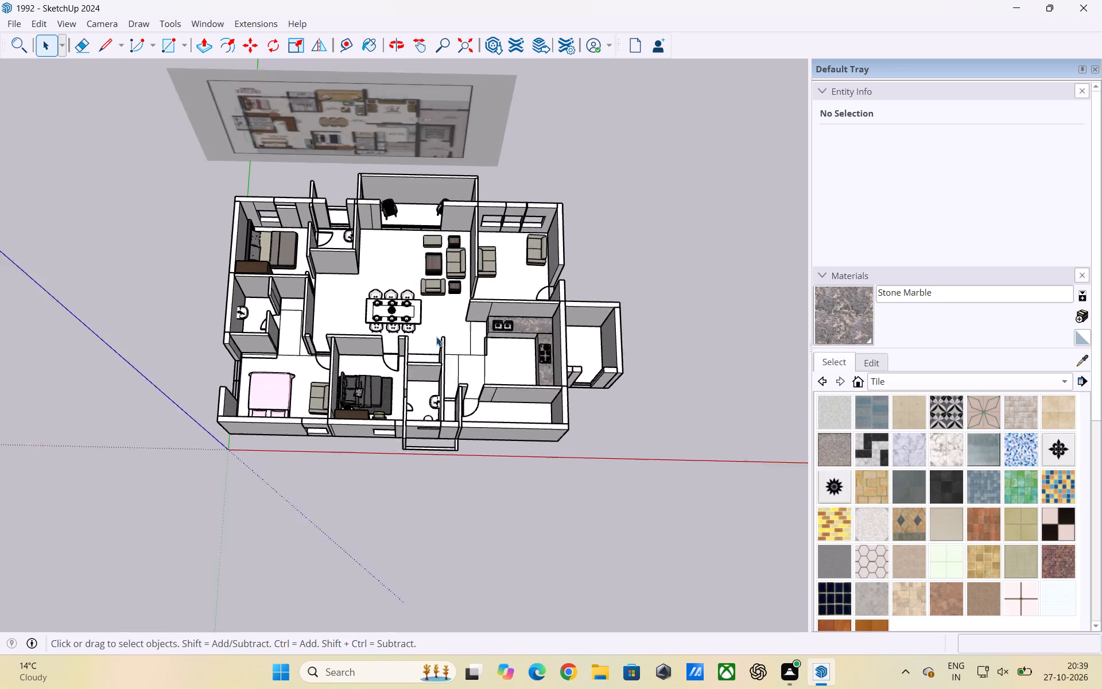
scroll(436, 336, up, 4)
scroll(267, 365, down, 1)
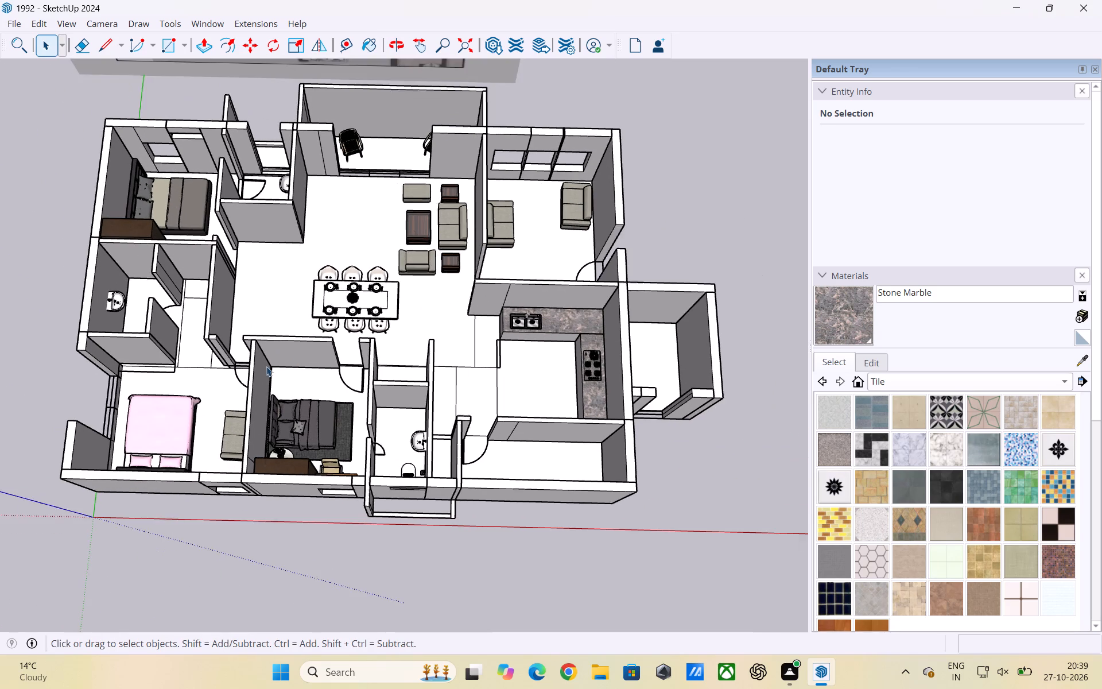
scroll(266, 366, down, 9)
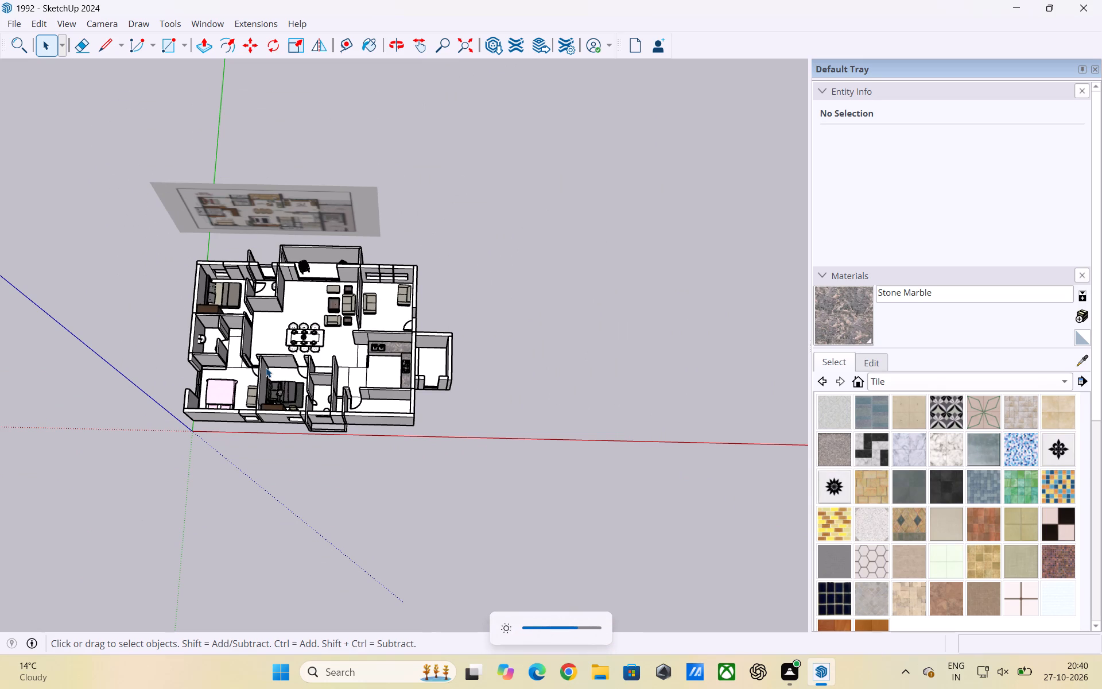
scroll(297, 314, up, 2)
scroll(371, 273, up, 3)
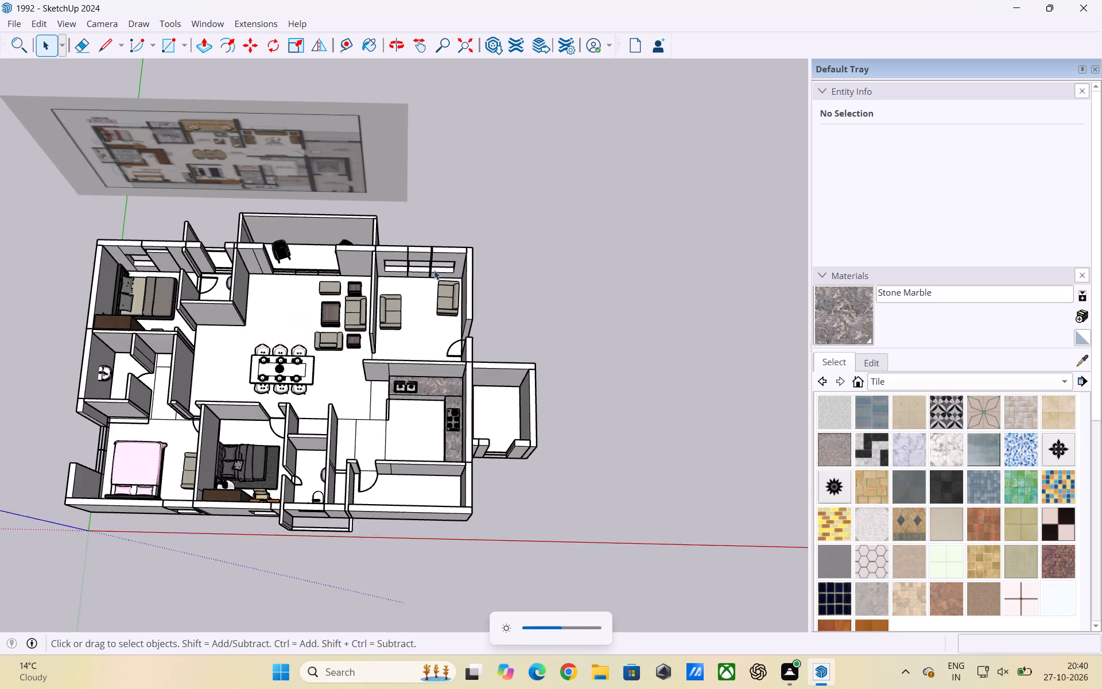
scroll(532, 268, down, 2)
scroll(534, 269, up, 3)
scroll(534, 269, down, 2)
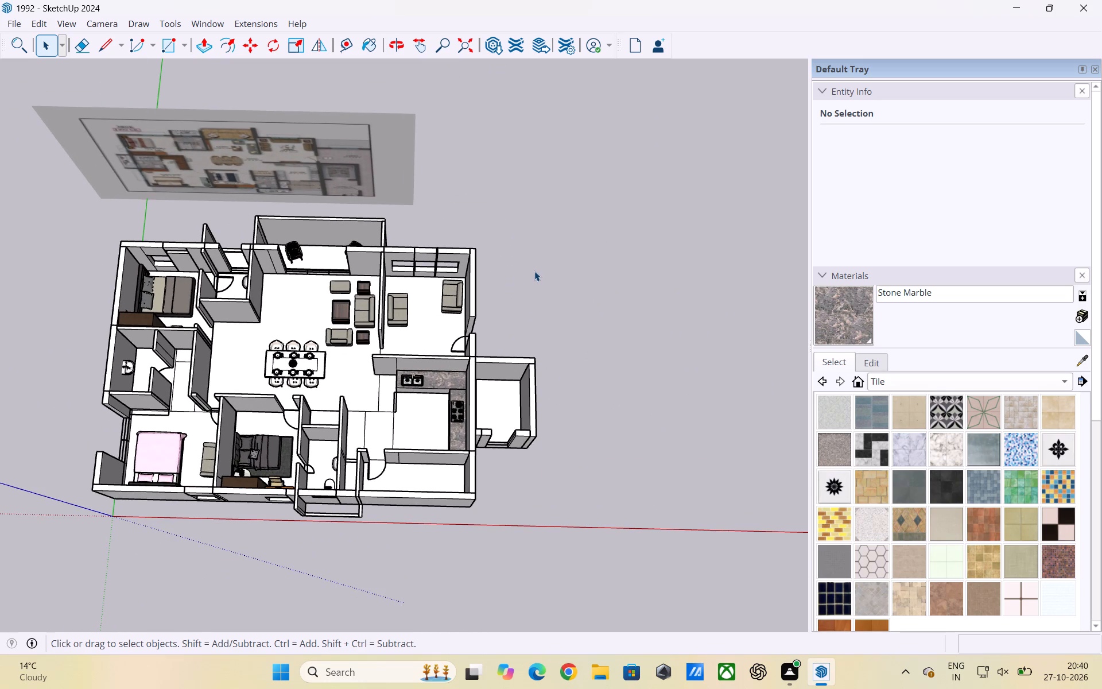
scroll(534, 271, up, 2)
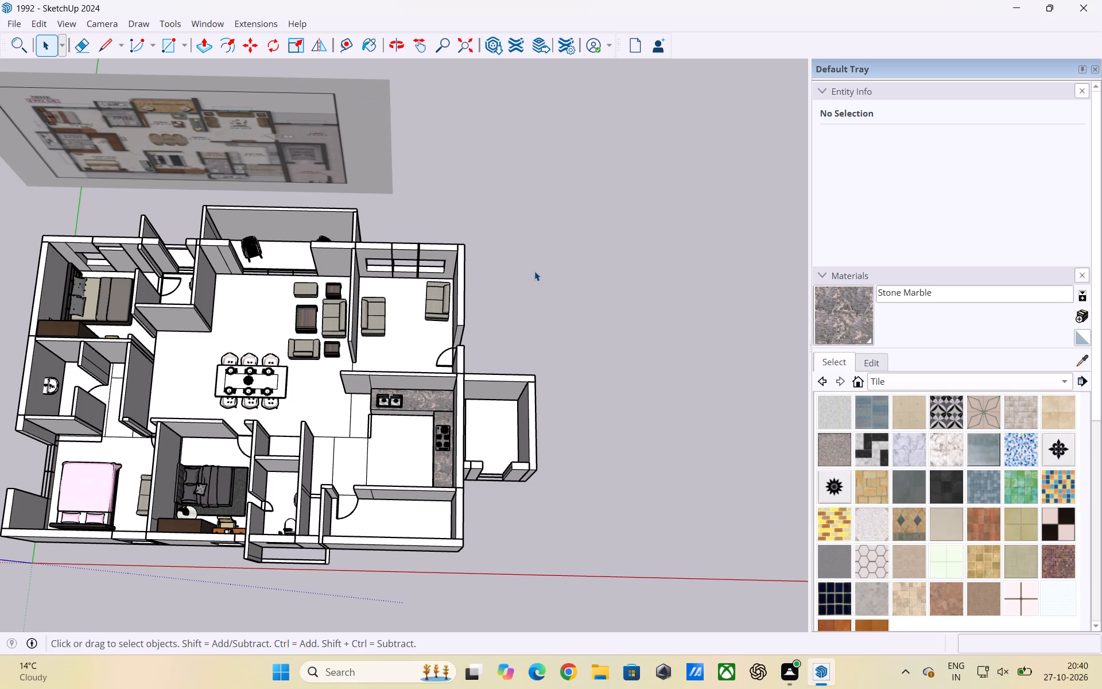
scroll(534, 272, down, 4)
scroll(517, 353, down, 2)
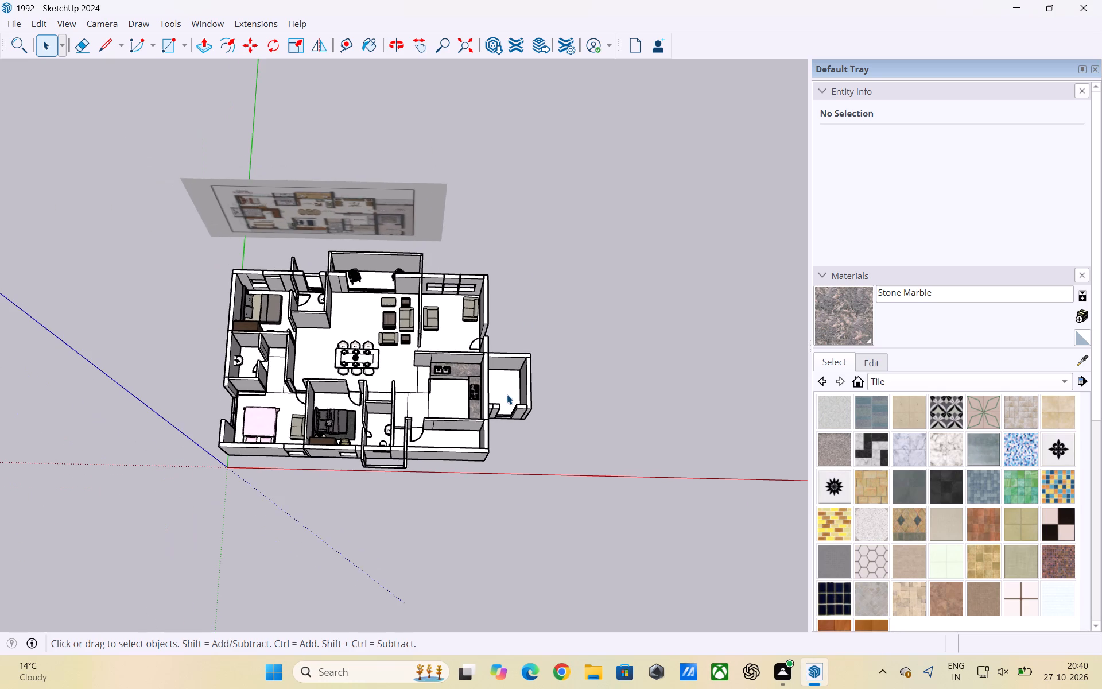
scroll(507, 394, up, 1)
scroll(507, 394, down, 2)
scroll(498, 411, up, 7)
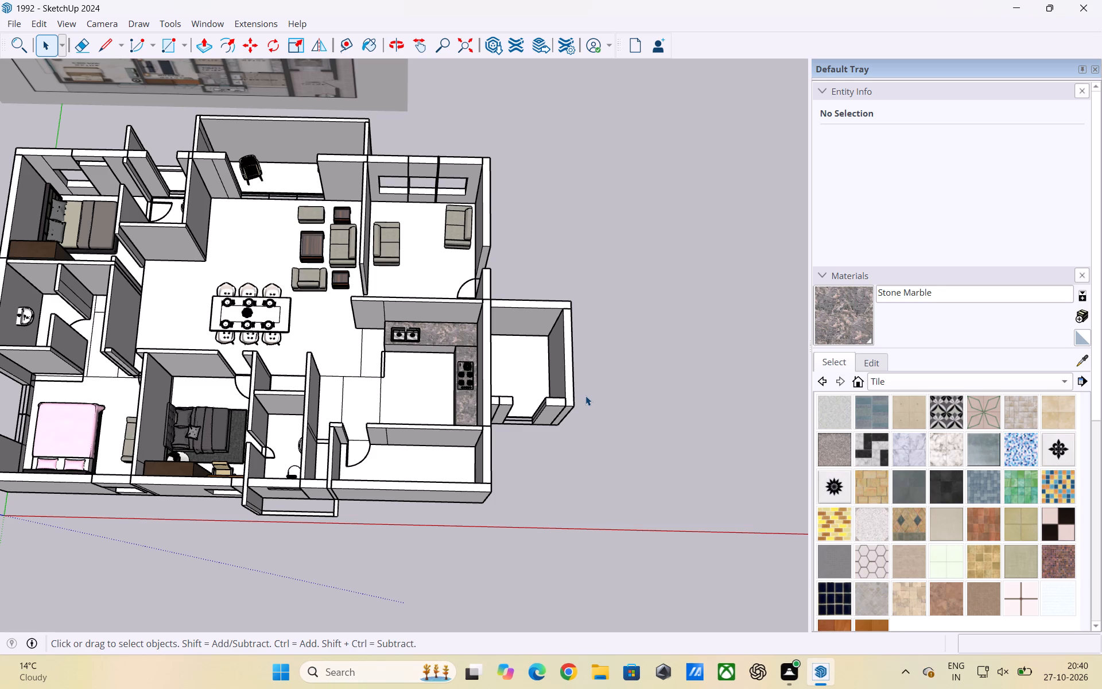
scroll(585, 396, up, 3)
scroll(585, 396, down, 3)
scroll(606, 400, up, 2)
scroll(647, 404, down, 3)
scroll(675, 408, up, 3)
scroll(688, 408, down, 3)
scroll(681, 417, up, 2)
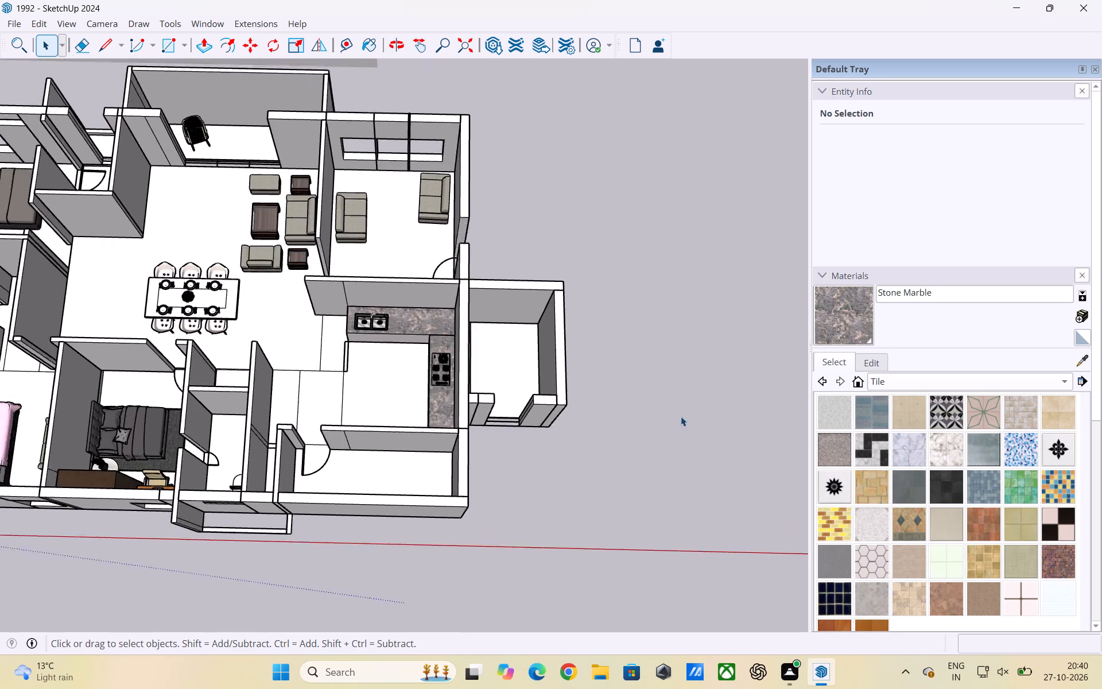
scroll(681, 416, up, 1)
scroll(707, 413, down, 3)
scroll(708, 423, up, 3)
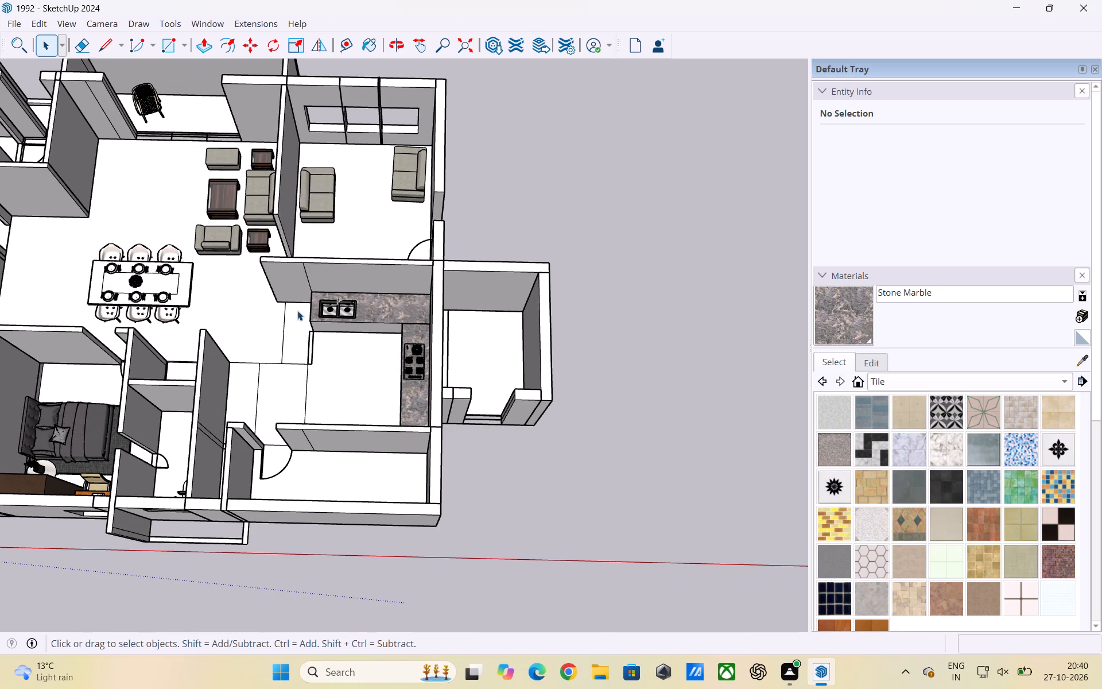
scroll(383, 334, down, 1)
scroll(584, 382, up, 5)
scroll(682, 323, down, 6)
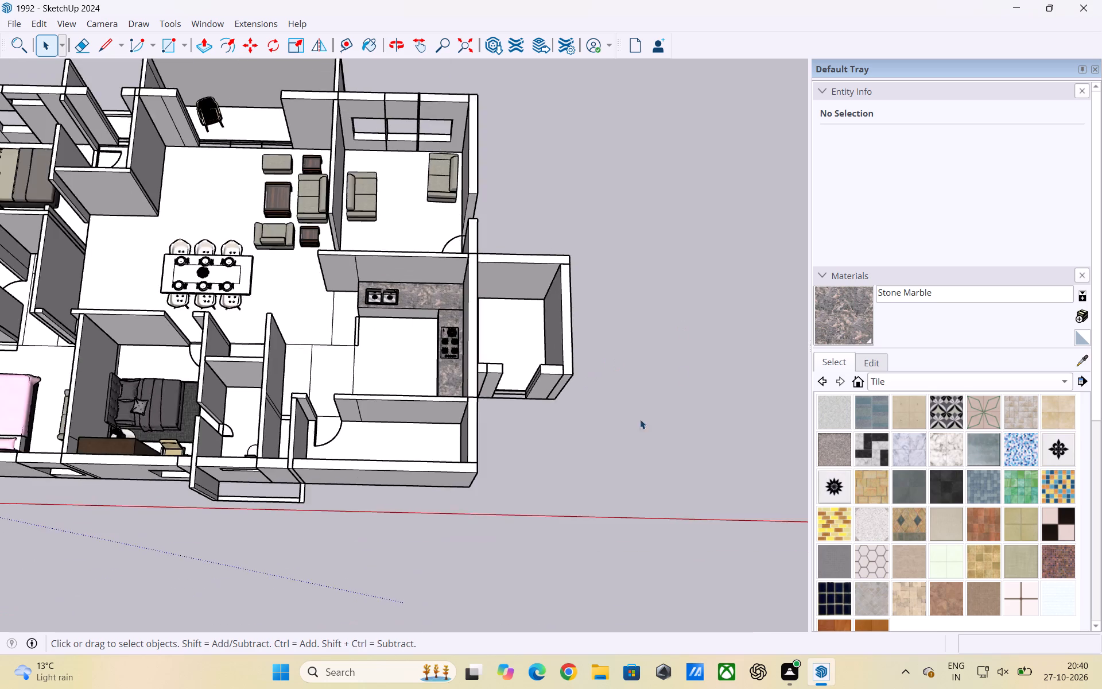
Inspect the kitchen with its marble counters, the adjoining rooms and the bathroom next to the middle bedroom from several angles.
middle_drag(389, 580, 428, 381)
scroll(544, 385, up, 3)
middle_drag(591, 396, 591, 514)
scroll(672, 394, down, 2)
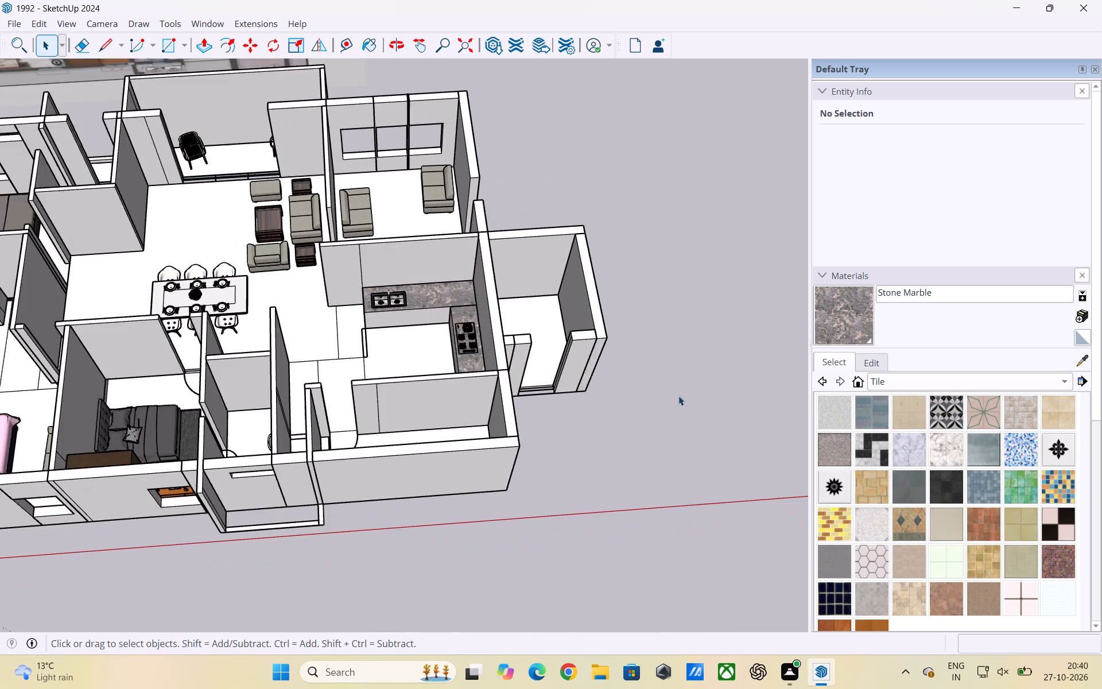
scroll(678, 396, down, 3)
middle_drag(685, 424, 617, 486)
scroll(414, 475, up, 3)
middle_drag(316, 470, 420, 478)
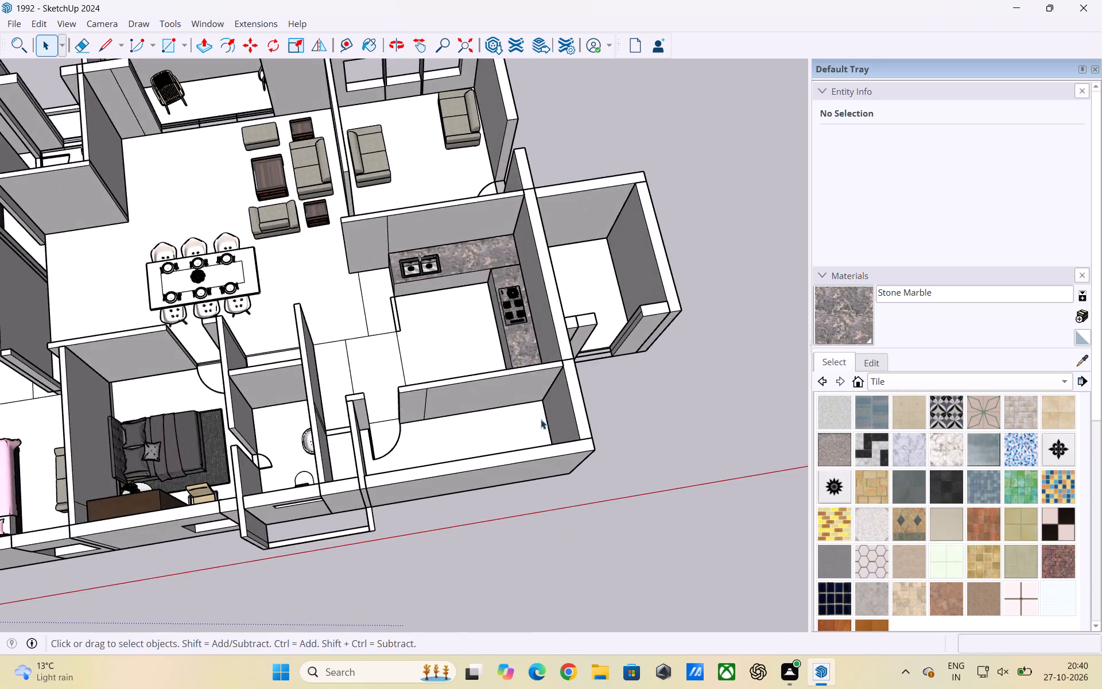
scroll(550, 412, down, 6)
middle_drag(566, 446, 494, 486)
scroll(422, 406, up, 5)
middle_drag(362, 415, 418, 361)
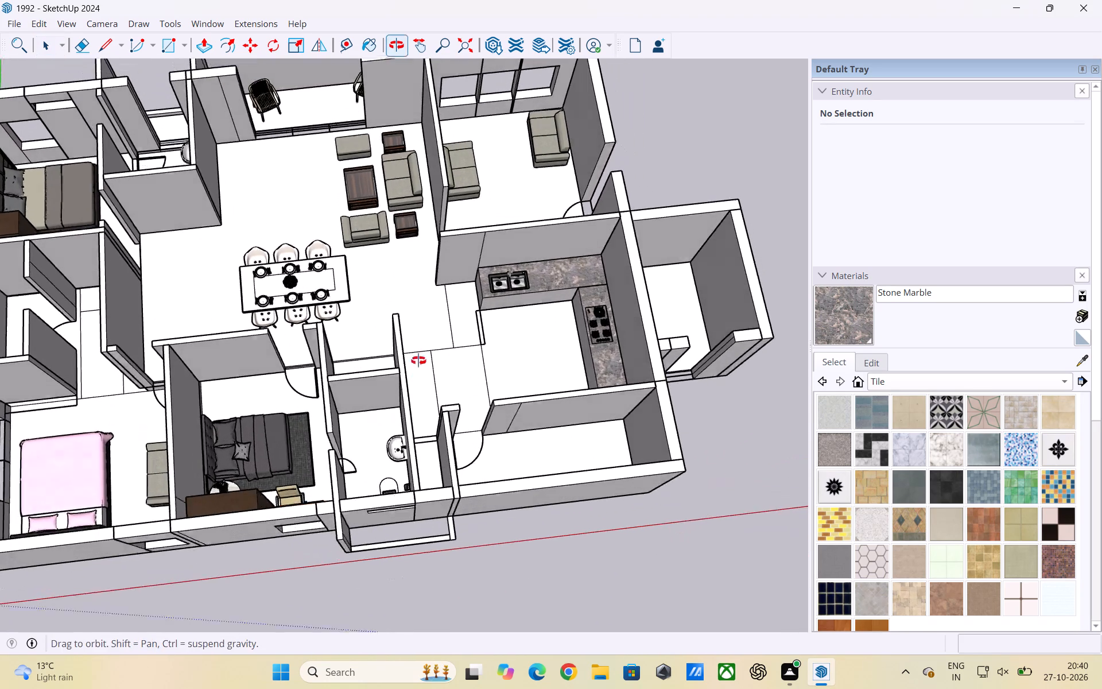
middle_drag(418, 361, 418, 356)
scroll(440, 417, up, 2)
scroll(441, 416, down, 9)
middle_drag(426, 508, 399, 380)
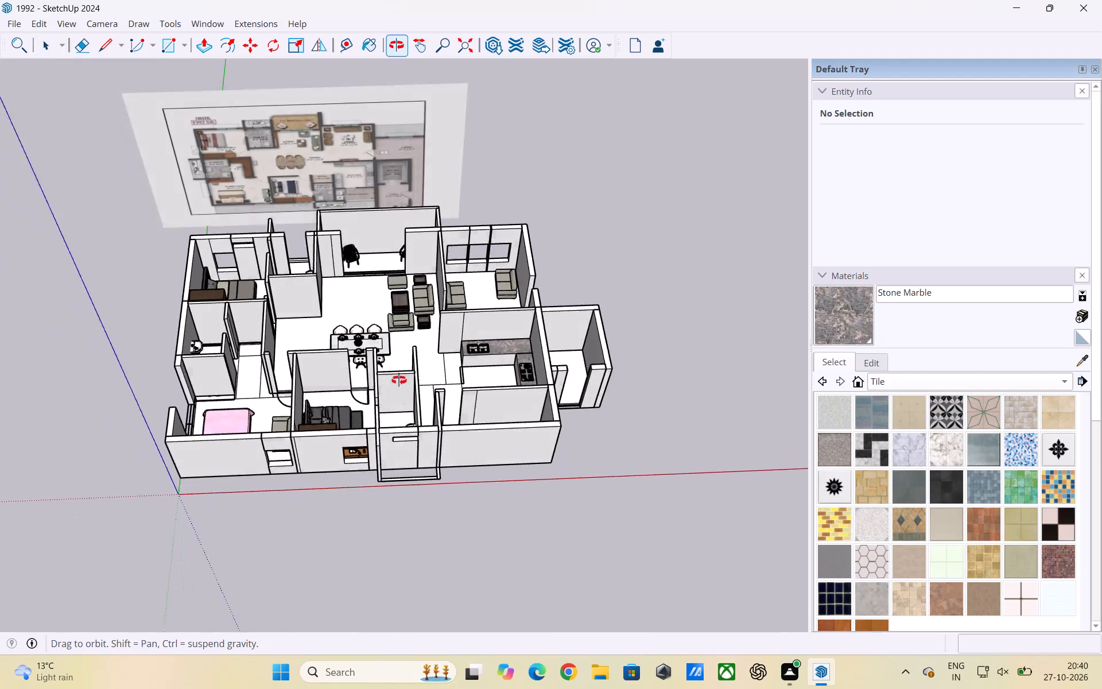
Examine the front exterior wall up close, including its bedroom window openings, the bathroom ventilator opening and the projecting shaft.
middle_drag(399, 380, 408, 326)
scroll(424, 351, up, 3)
middle_drag(416, 363, 406, 441)
scroll(319, 472, up, 3)
middle_drag(331, 494, 331, 391)
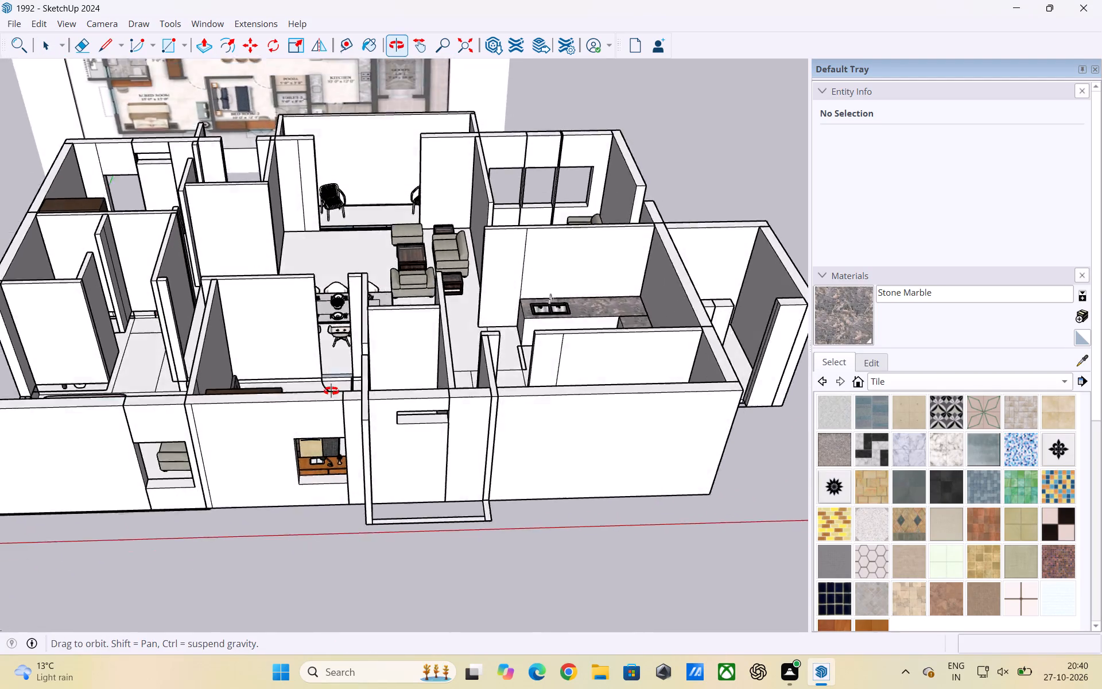
middle_drag(331, 391, 341, 349)
scroll(333, 375, up, 1)
scroll(307, 429, up, 3)
middle_drag(296, 449, 502, 427)
scroll(564, 423, up, 3)
middle_drag(539, 437, 331, 457)
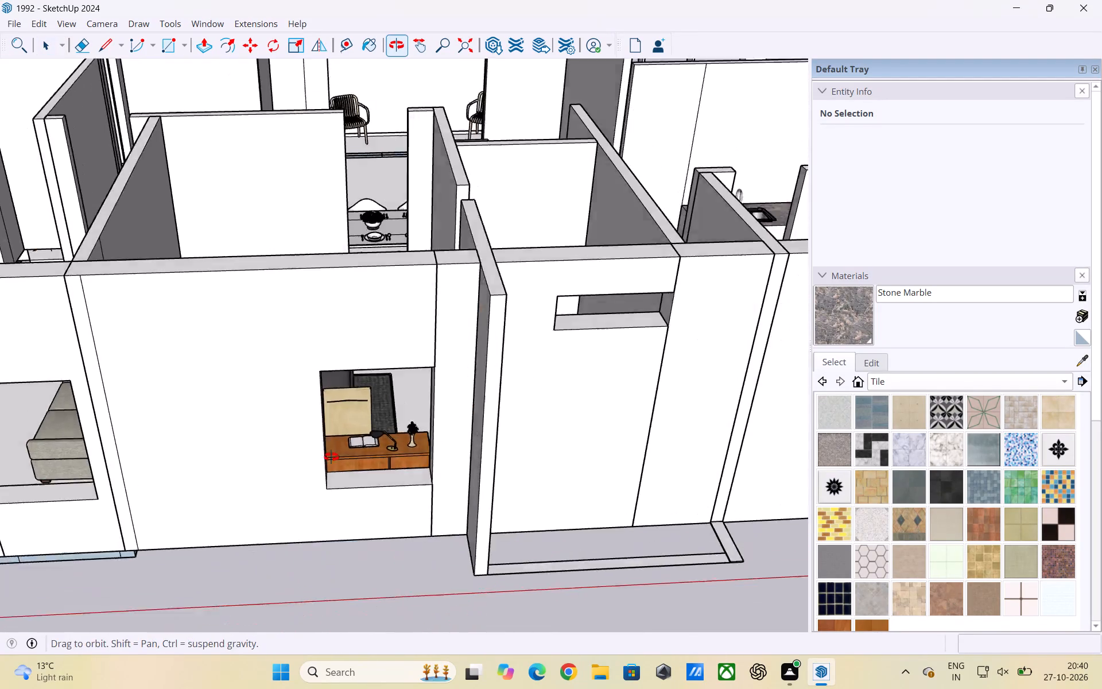
middle_drag(331, 457, 320, 450)
scroll(288, 411, down, 13)
middle_drag(333, 385, 340, 486)
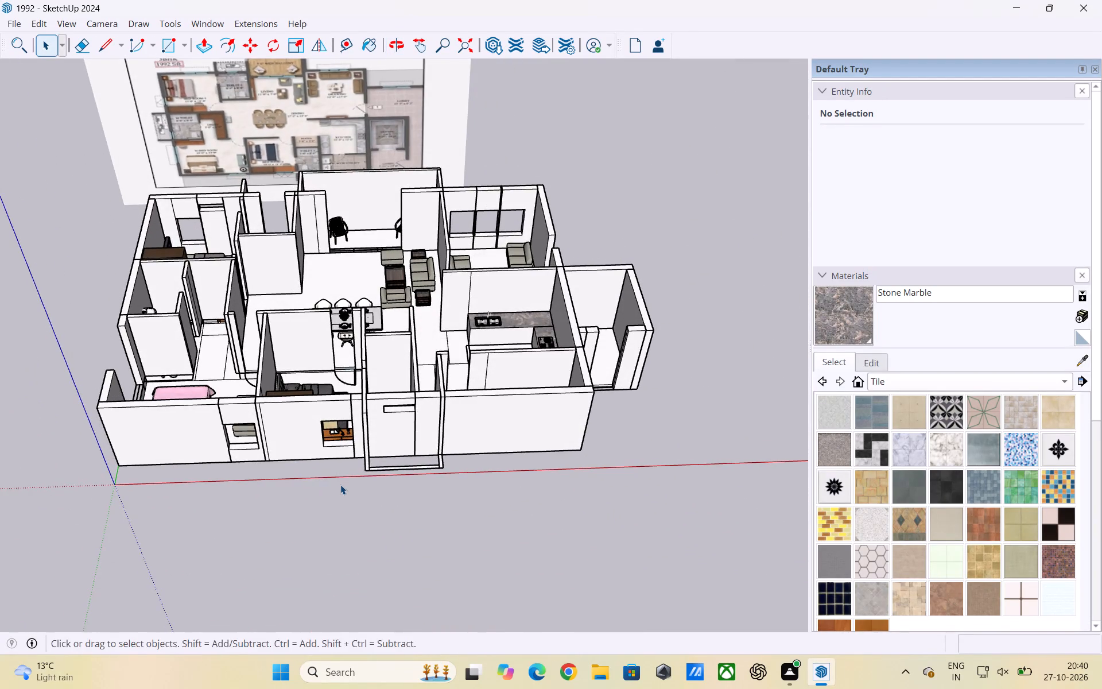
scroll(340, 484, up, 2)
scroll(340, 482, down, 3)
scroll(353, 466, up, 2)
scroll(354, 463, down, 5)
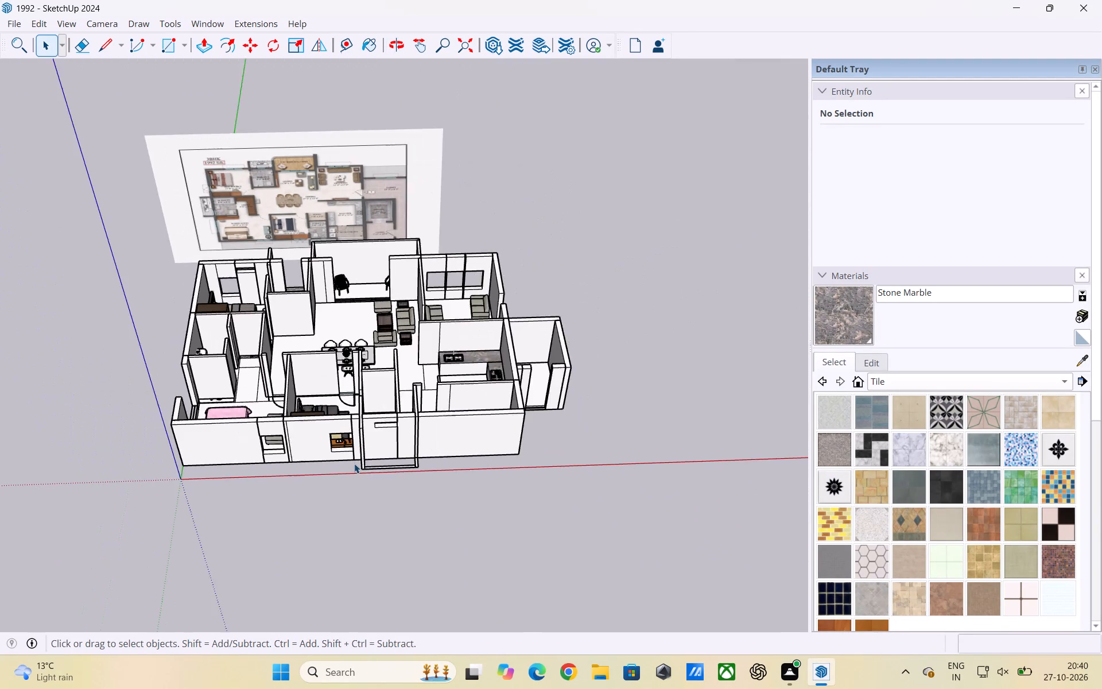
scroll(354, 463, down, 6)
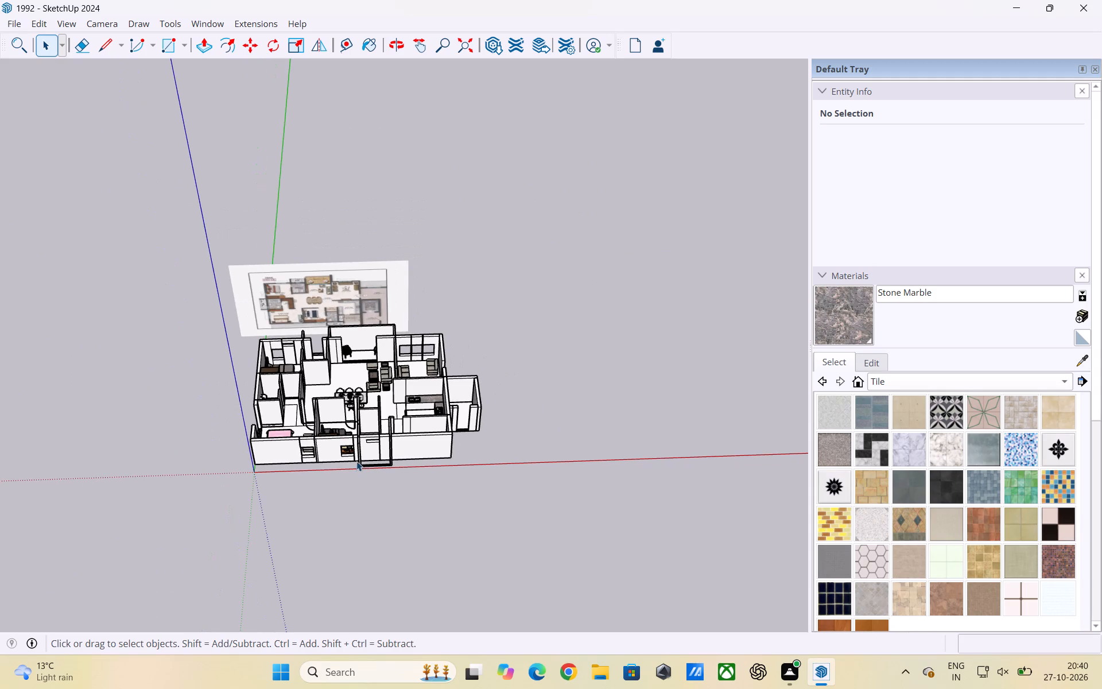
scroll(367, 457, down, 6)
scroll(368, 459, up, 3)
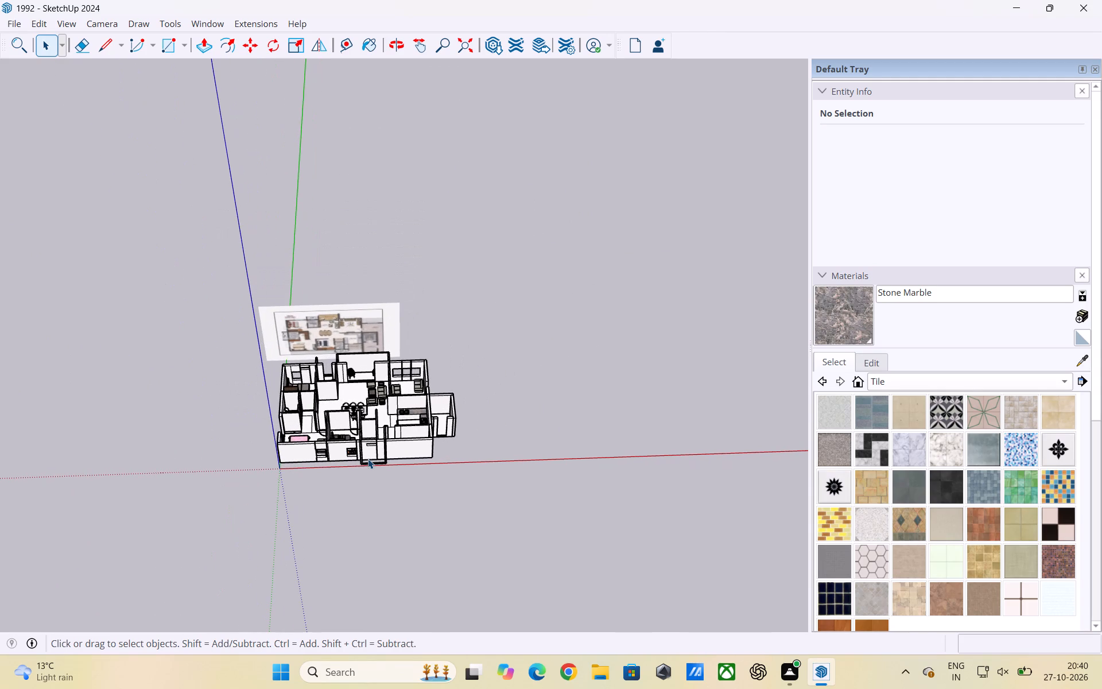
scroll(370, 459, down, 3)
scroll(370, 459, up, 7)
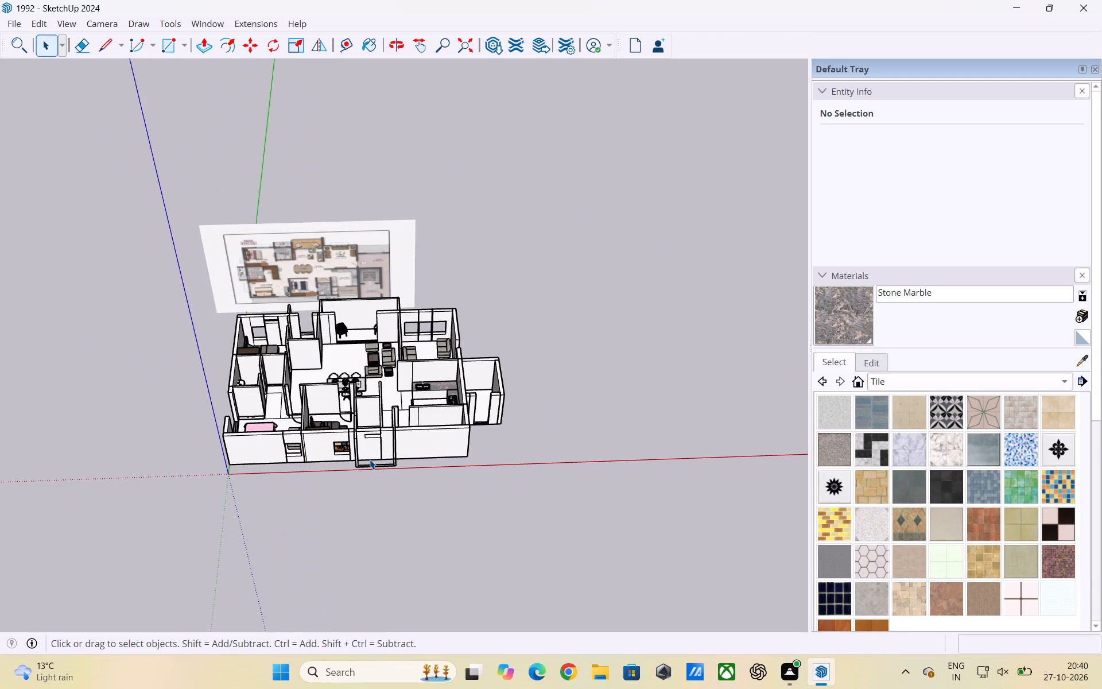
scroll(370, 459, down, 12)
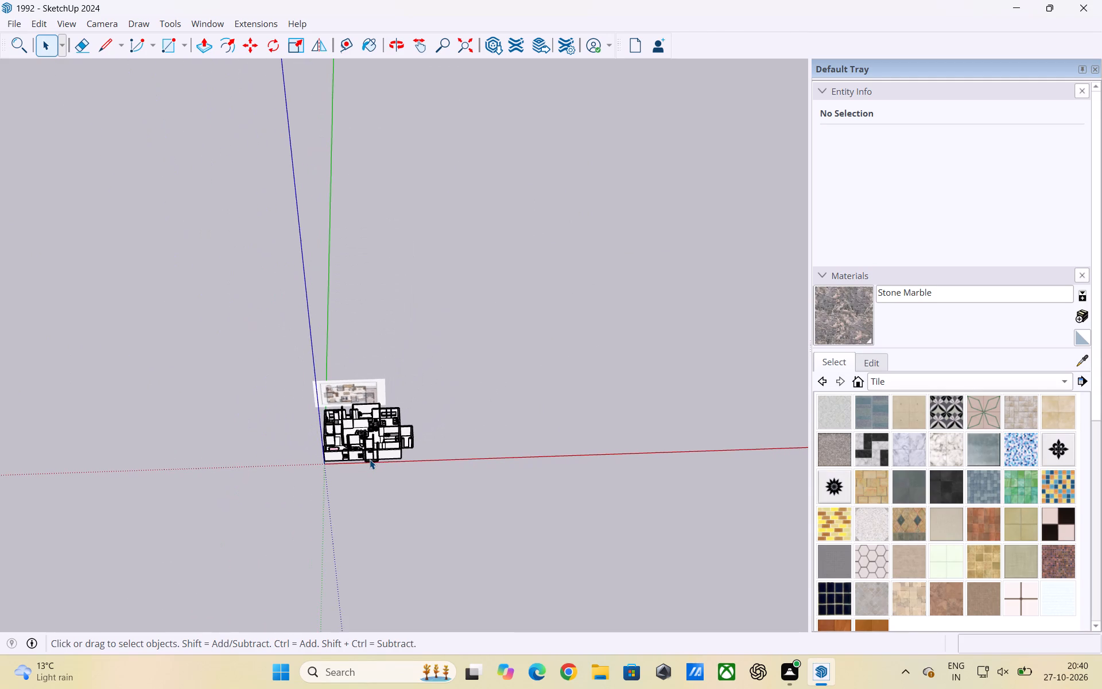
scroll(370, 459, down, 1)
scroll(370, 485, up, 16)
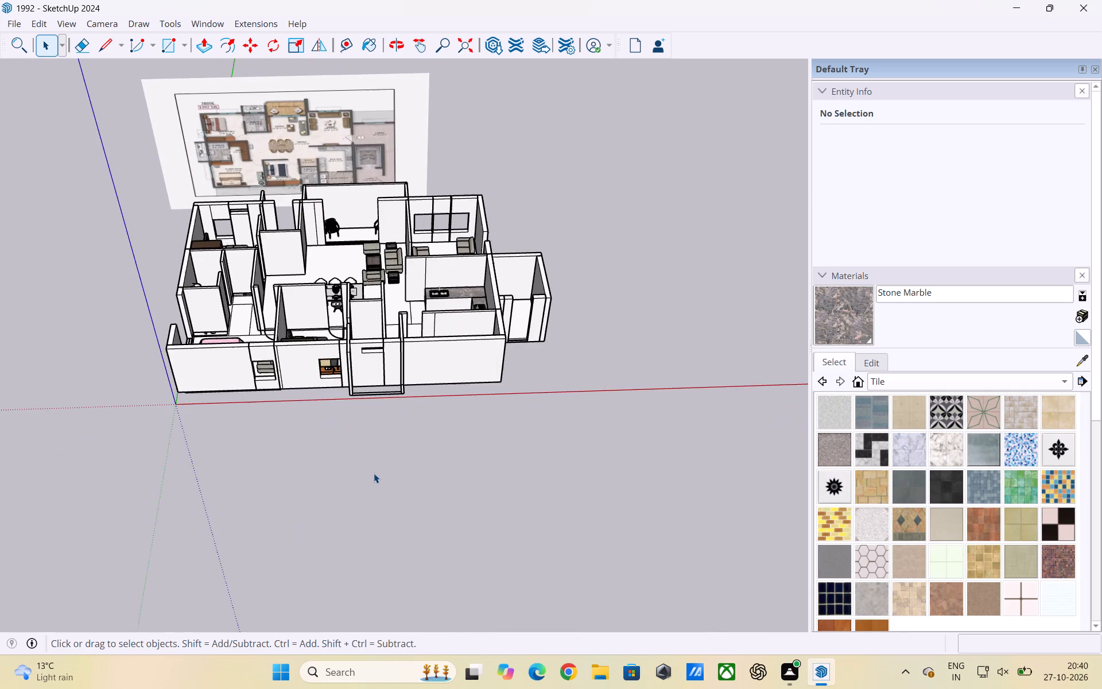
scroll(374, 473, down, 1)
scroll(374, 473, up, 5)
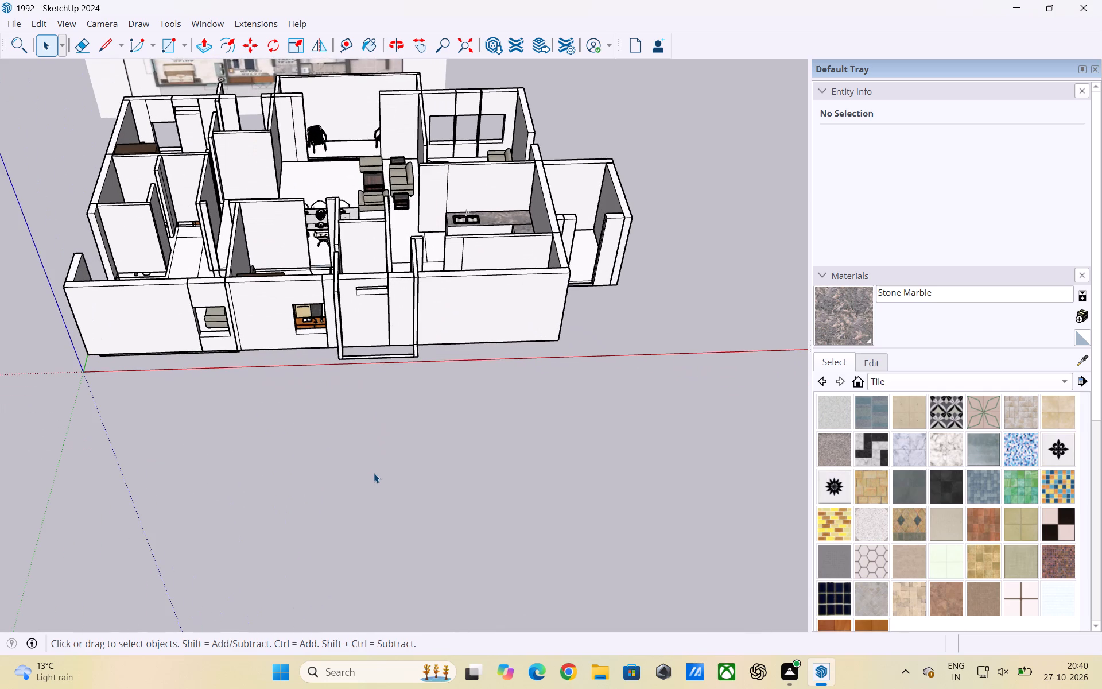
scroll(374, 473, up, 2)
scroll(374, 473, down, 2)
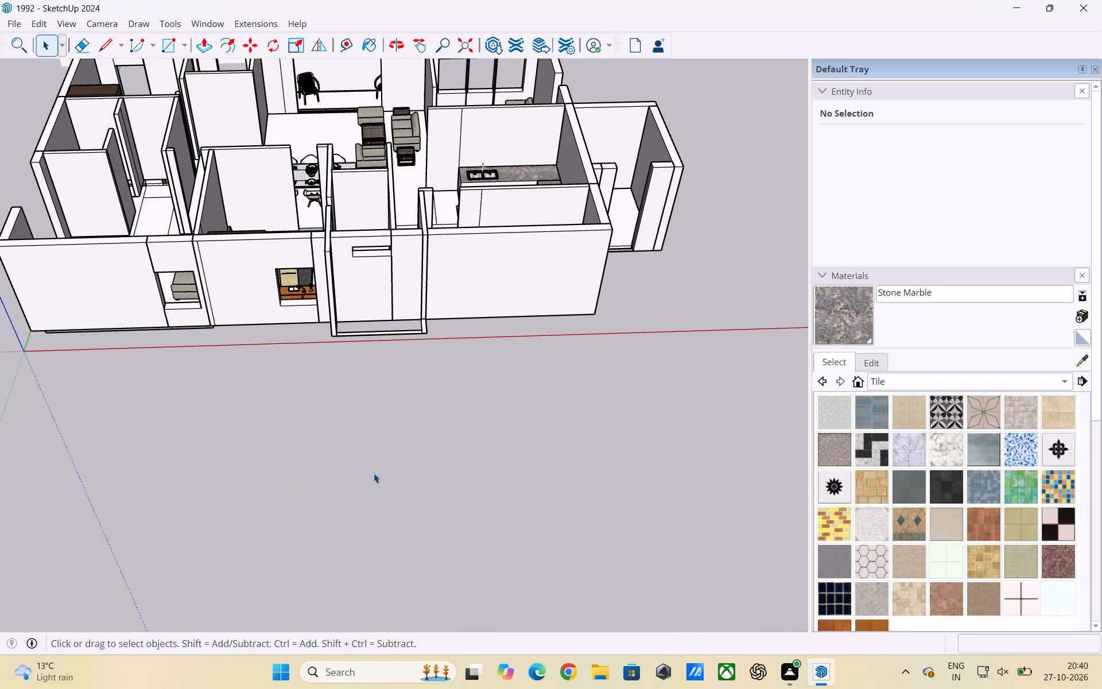
Examine the lower part of the front exterior wall and the base of the projecting shaft up close.
scroll(374, 473, down, 1)
scroll(374, 473, up, 7)
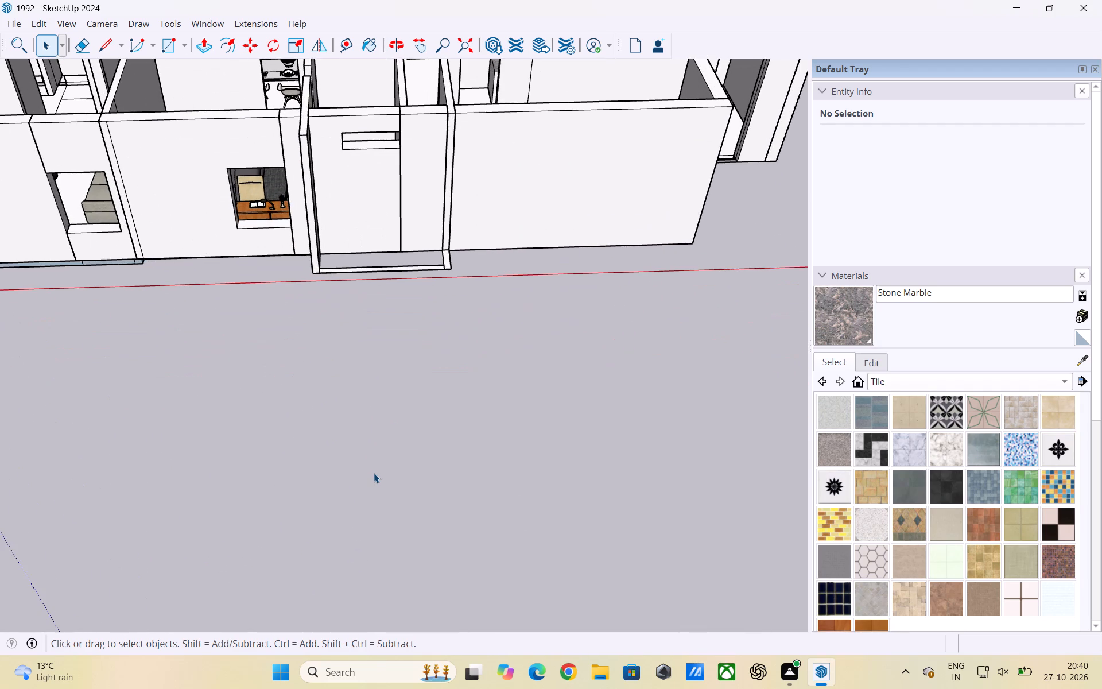
scroll(374, 473, up, 2)
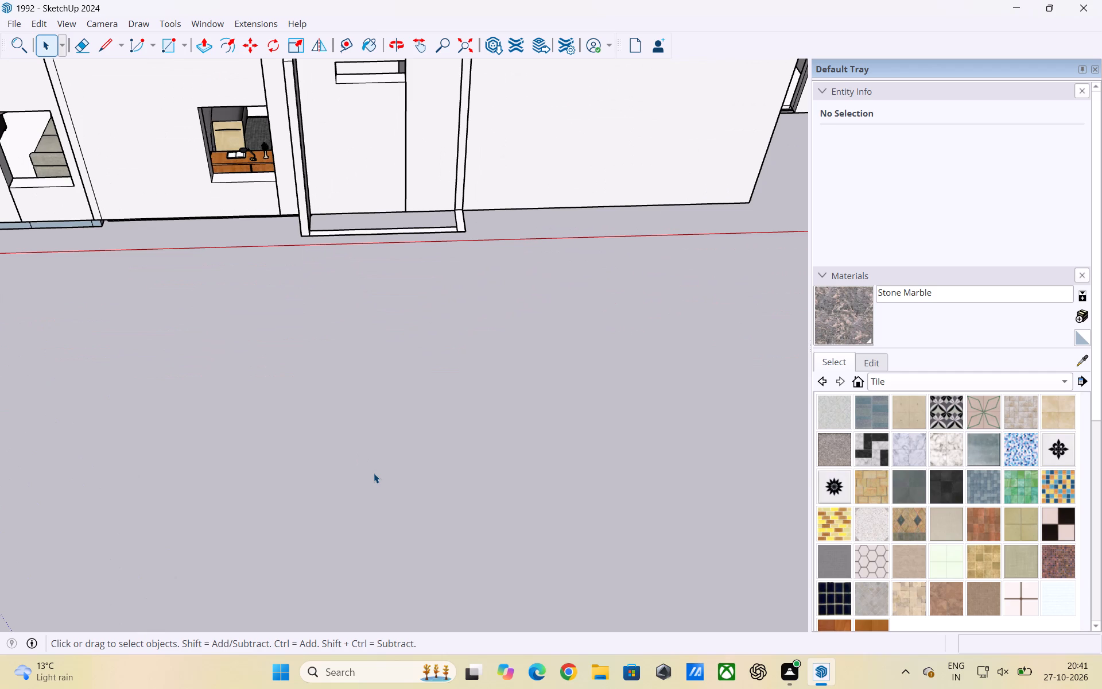
scroll(374, 473, up, 4)
scroll(374, 473, down, 2)
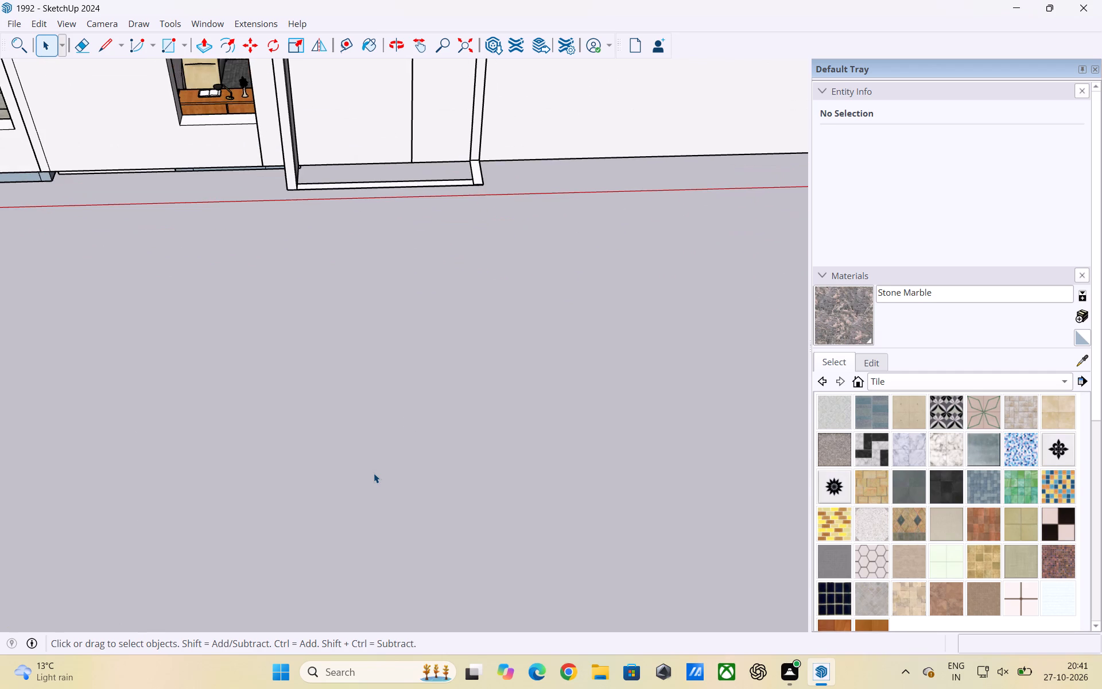
scroll(374, 473, up, 3)
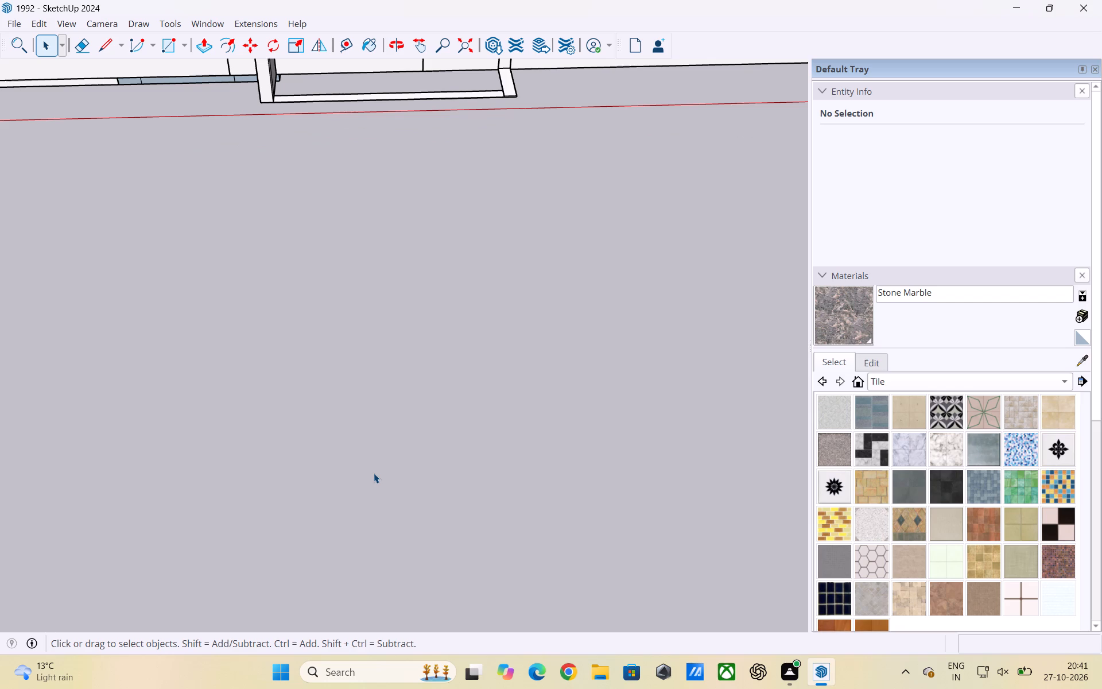
scroll(374, 473, up, 2)
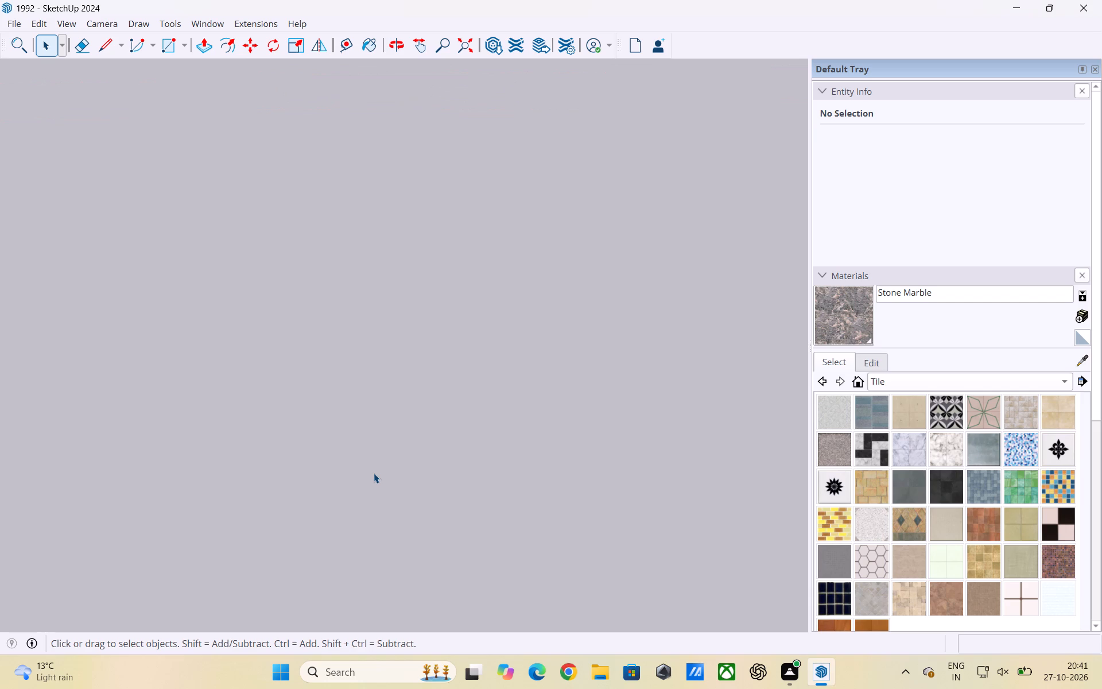
scroll(367, 479, up, 2)
scroll(337, 521, down, 2)
Review the whole furnished apartment from the front, together with the reference floor plan image standing behind it.
scroll(337, 522, down, 1)
scroll(356, 406, down, 4)
scroll(398, 420, up, 1)
scroll(405, 415, down, 14)
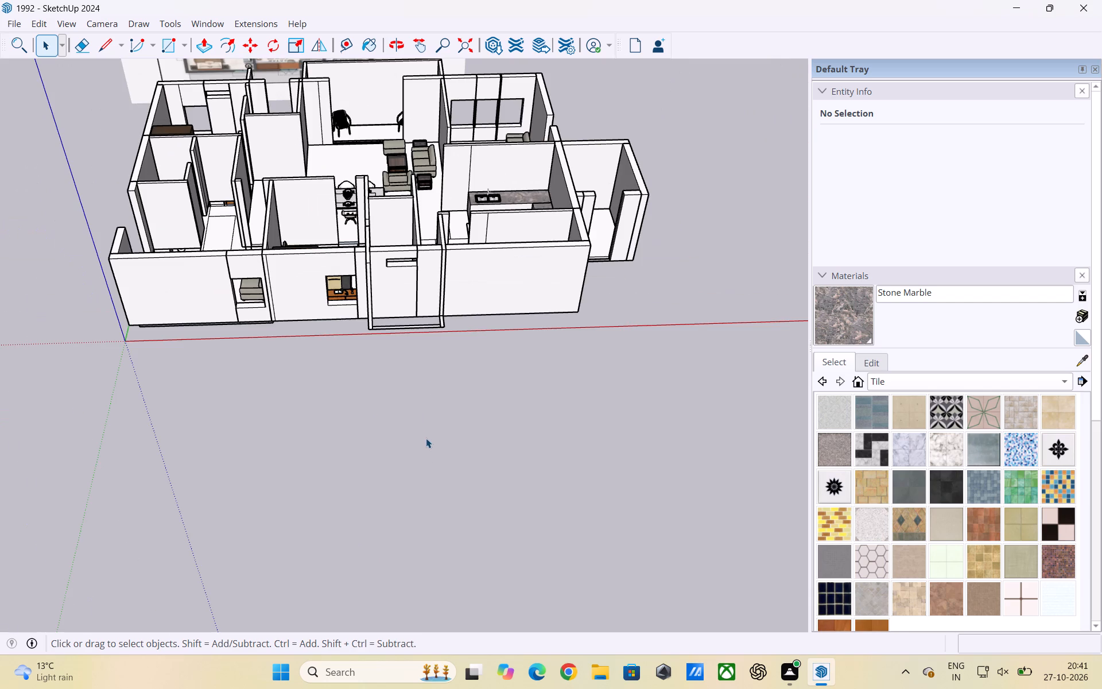
scroll(392, 393, down, 2)
scroll(416, 326, down, 2)
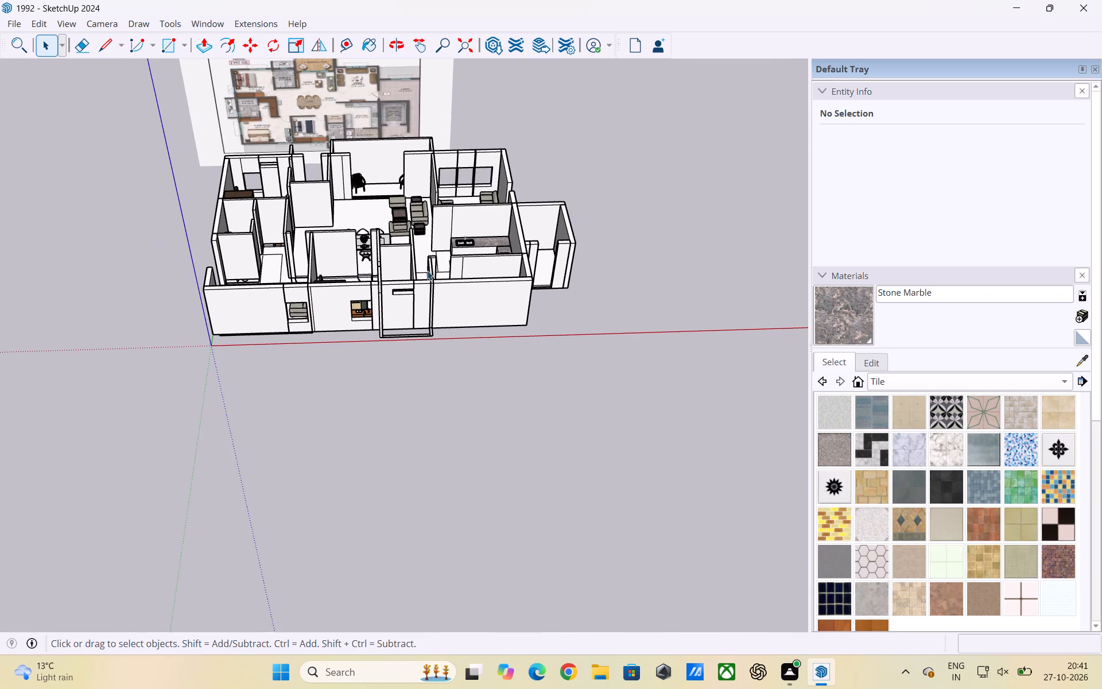
scroll(427, 262, up, 2)
scroll(429, 327, down, 6)
middle_drag(412, 358, 438, 417)
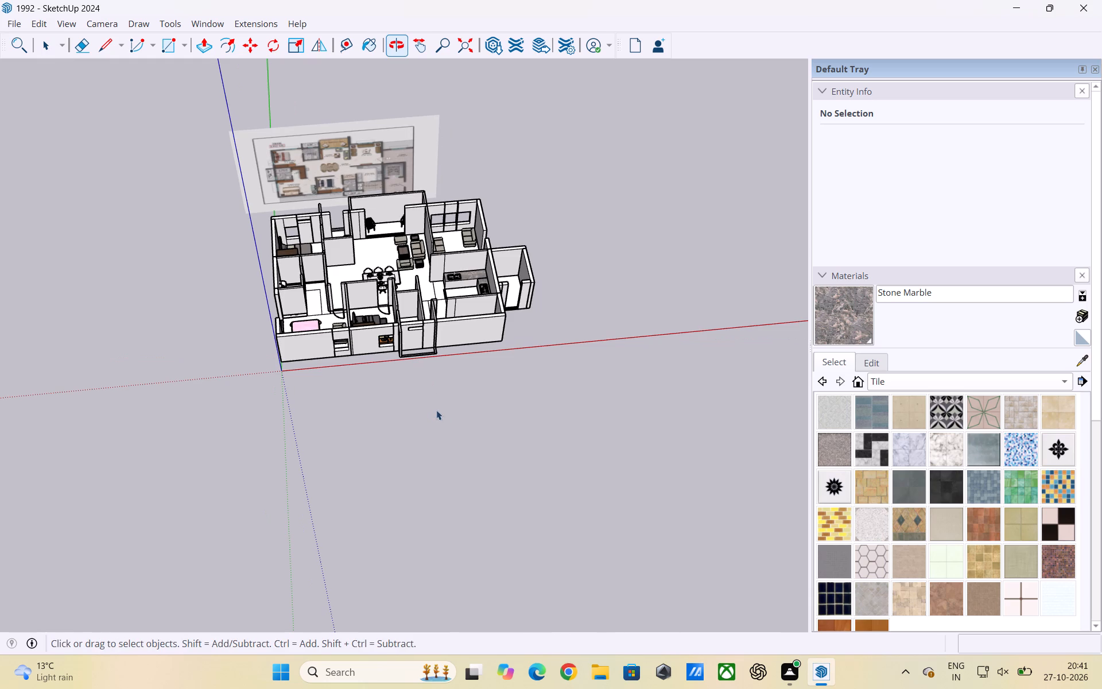
scroll(443, 311, up, 4)
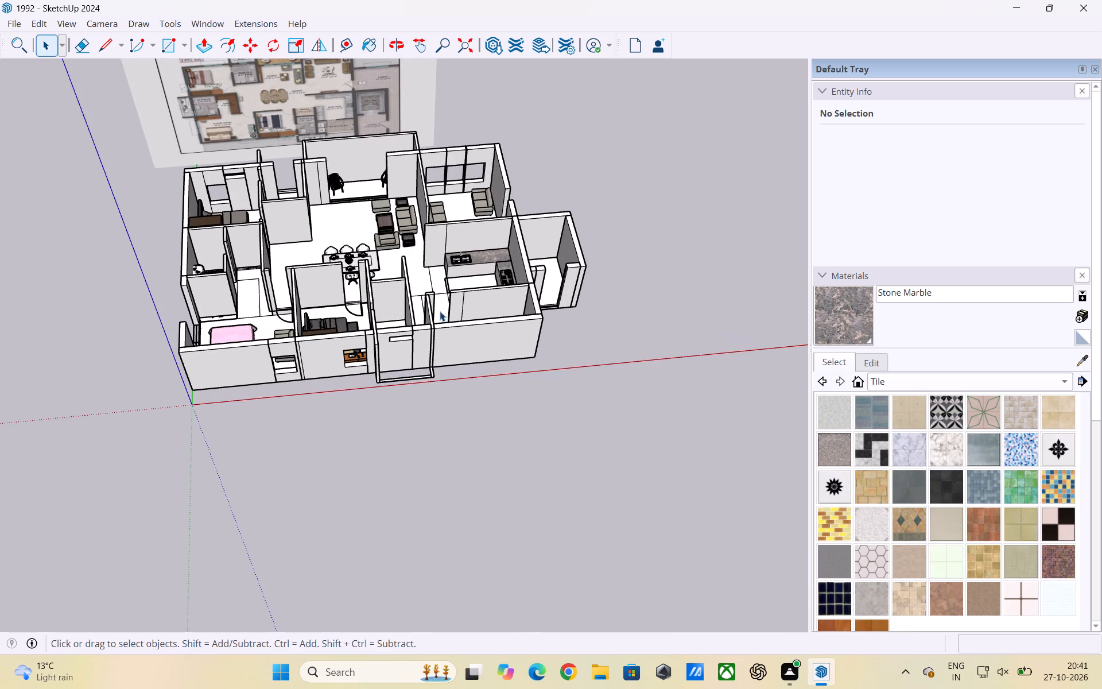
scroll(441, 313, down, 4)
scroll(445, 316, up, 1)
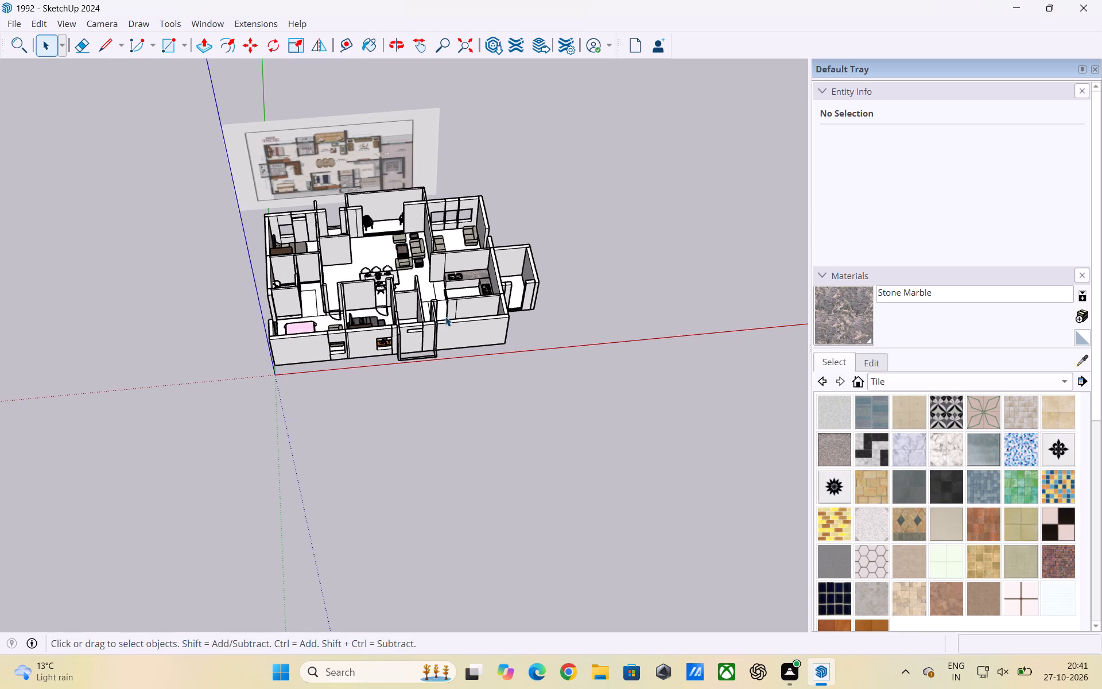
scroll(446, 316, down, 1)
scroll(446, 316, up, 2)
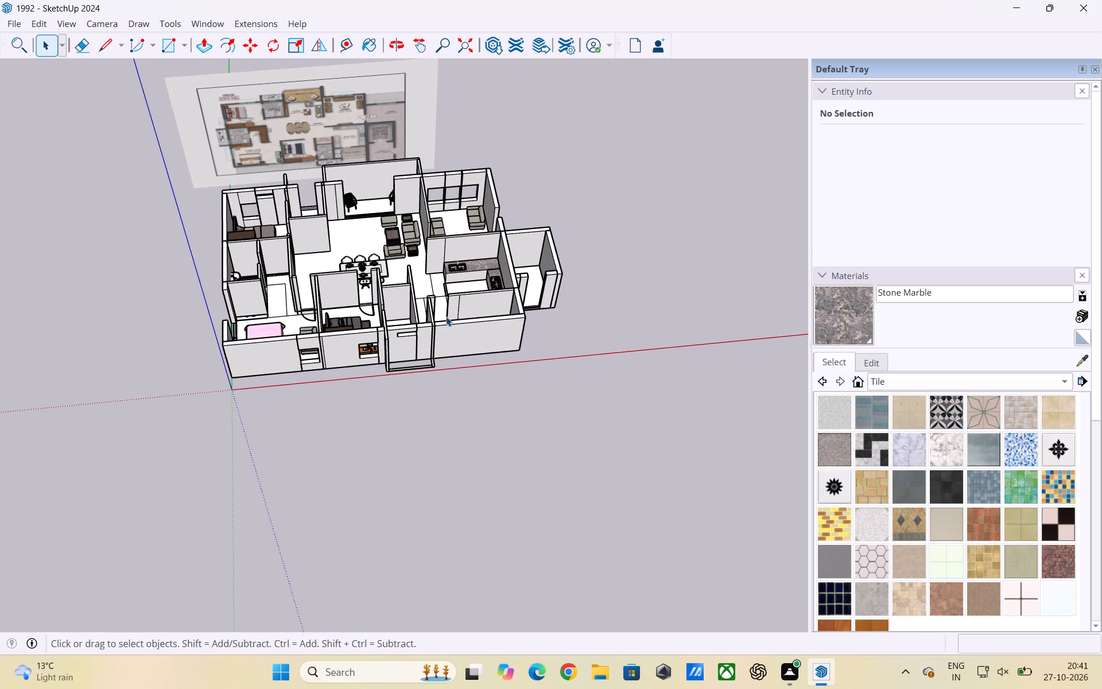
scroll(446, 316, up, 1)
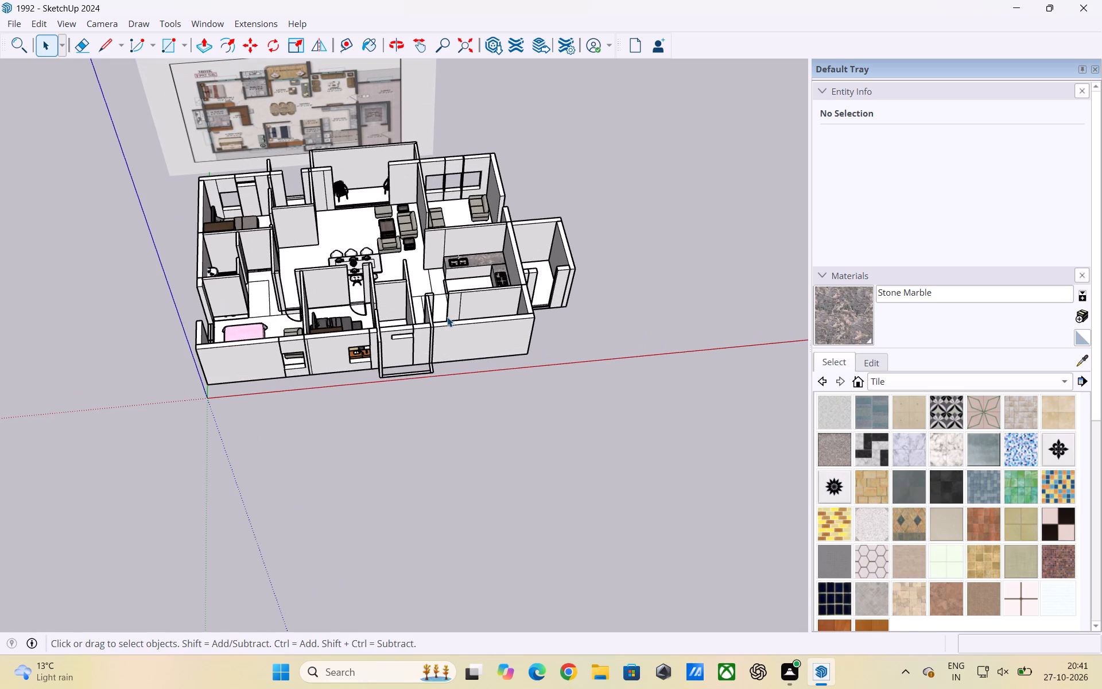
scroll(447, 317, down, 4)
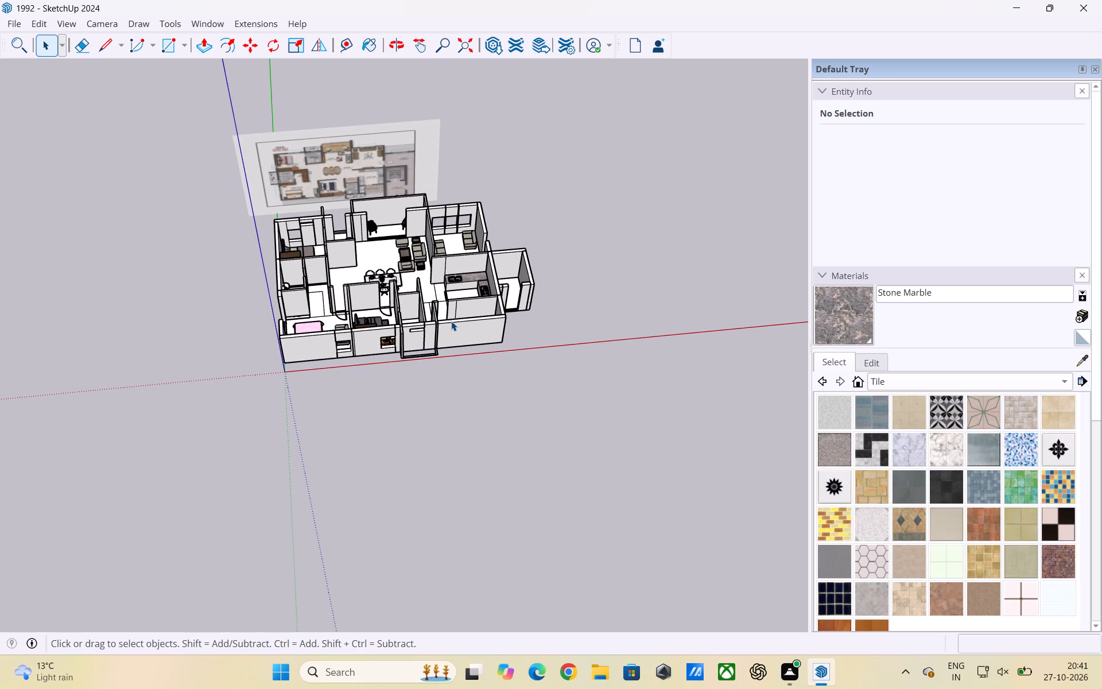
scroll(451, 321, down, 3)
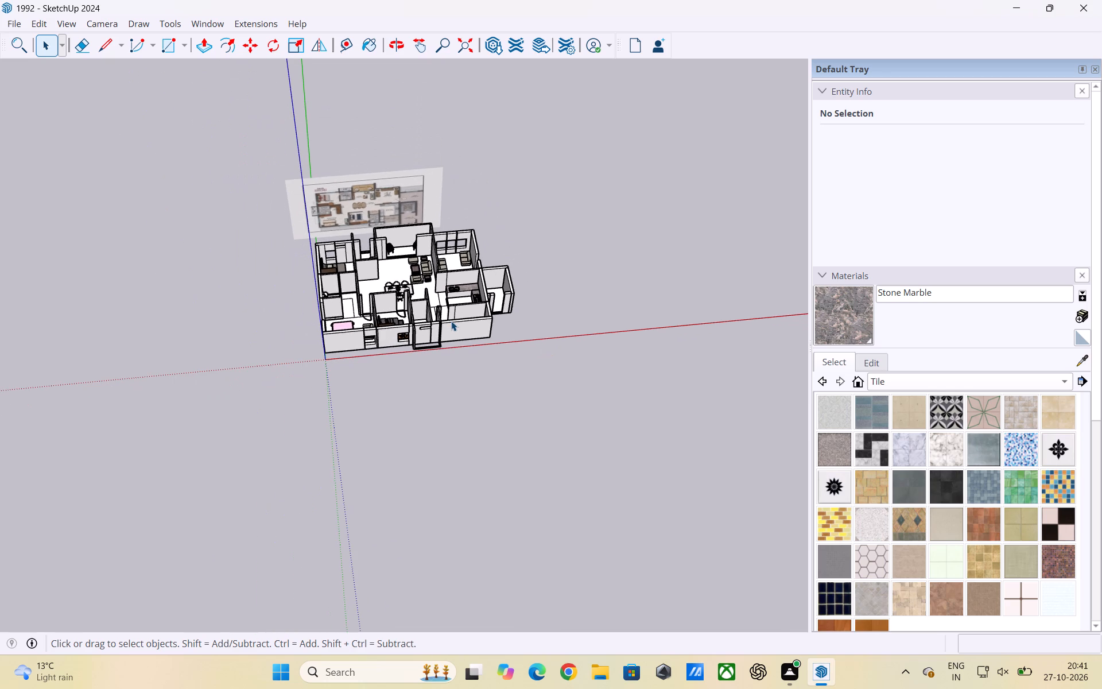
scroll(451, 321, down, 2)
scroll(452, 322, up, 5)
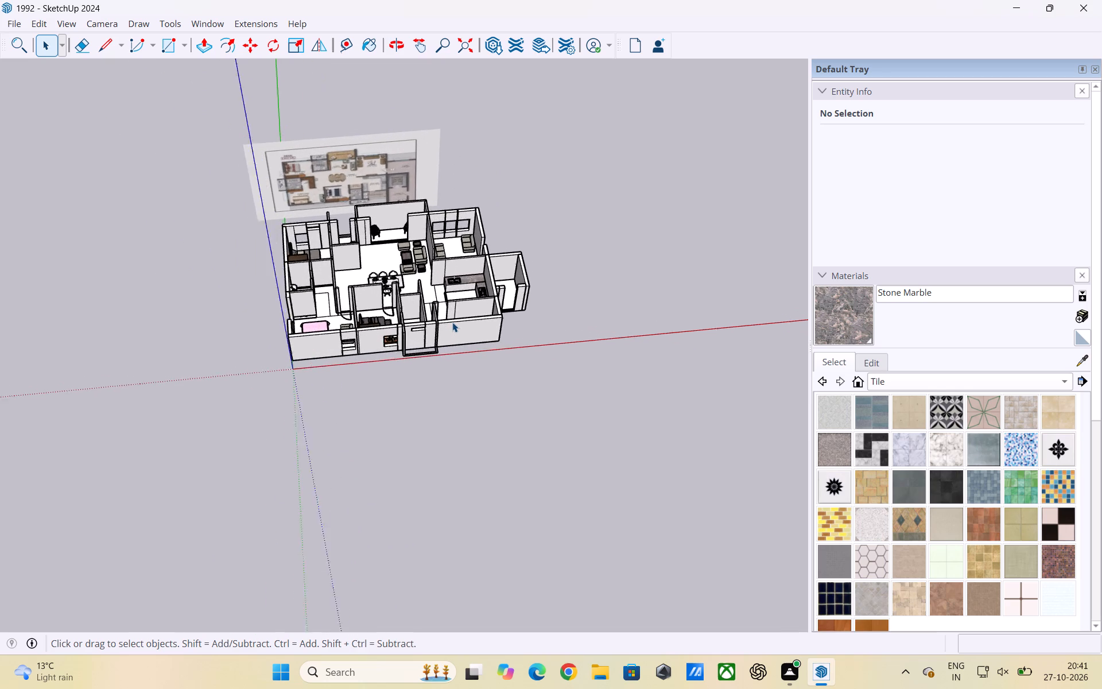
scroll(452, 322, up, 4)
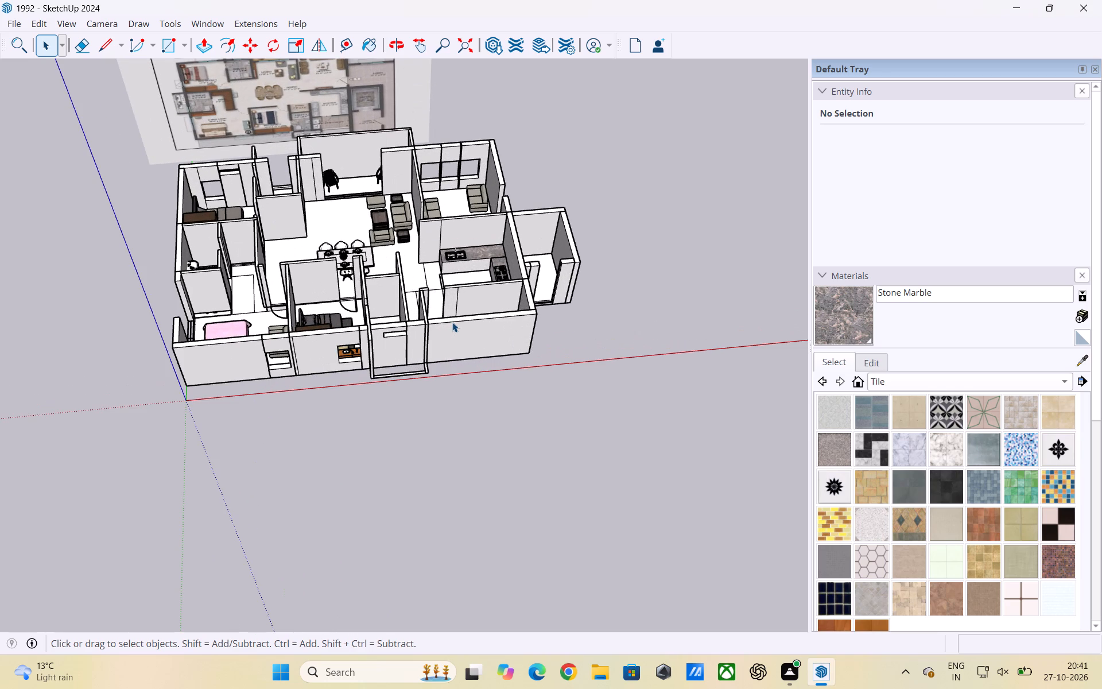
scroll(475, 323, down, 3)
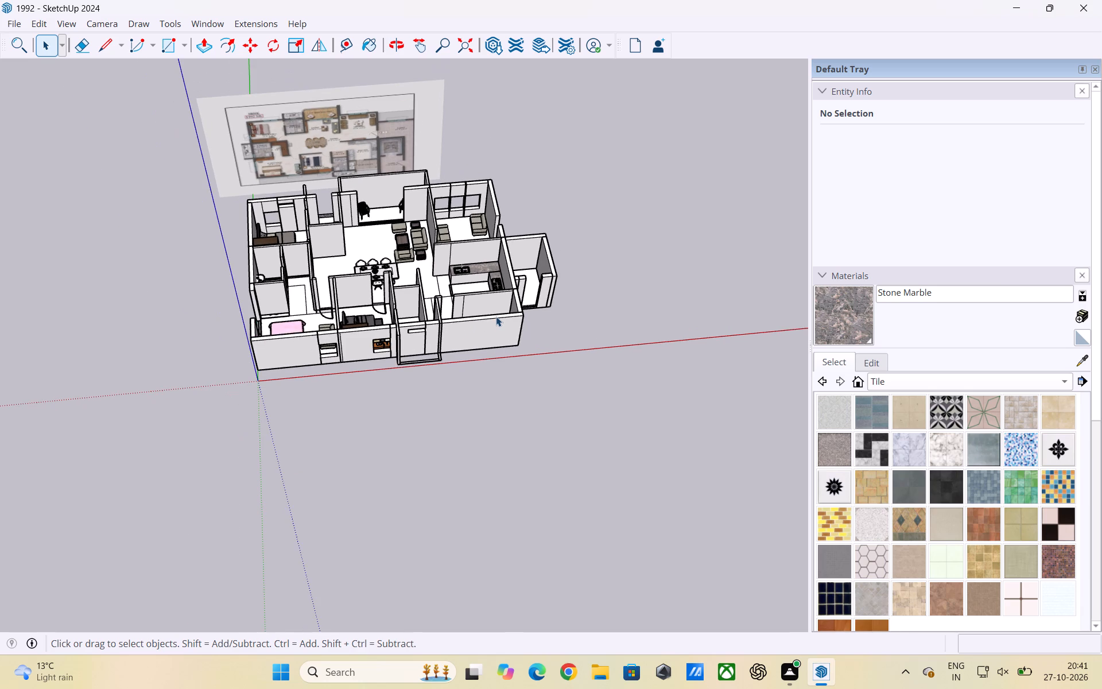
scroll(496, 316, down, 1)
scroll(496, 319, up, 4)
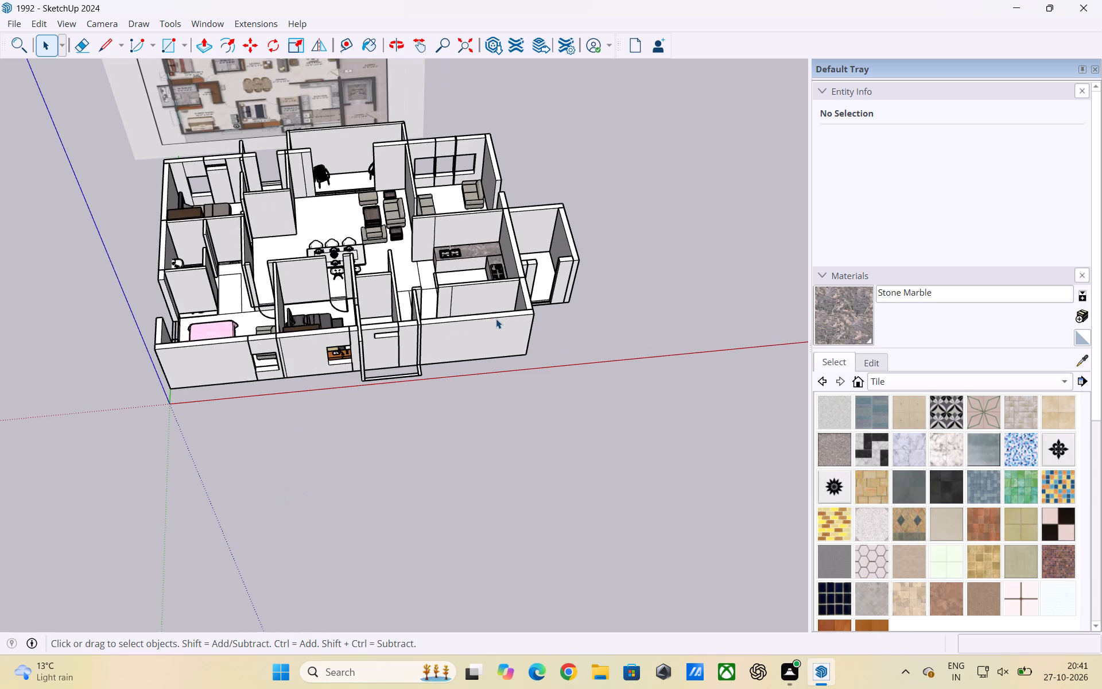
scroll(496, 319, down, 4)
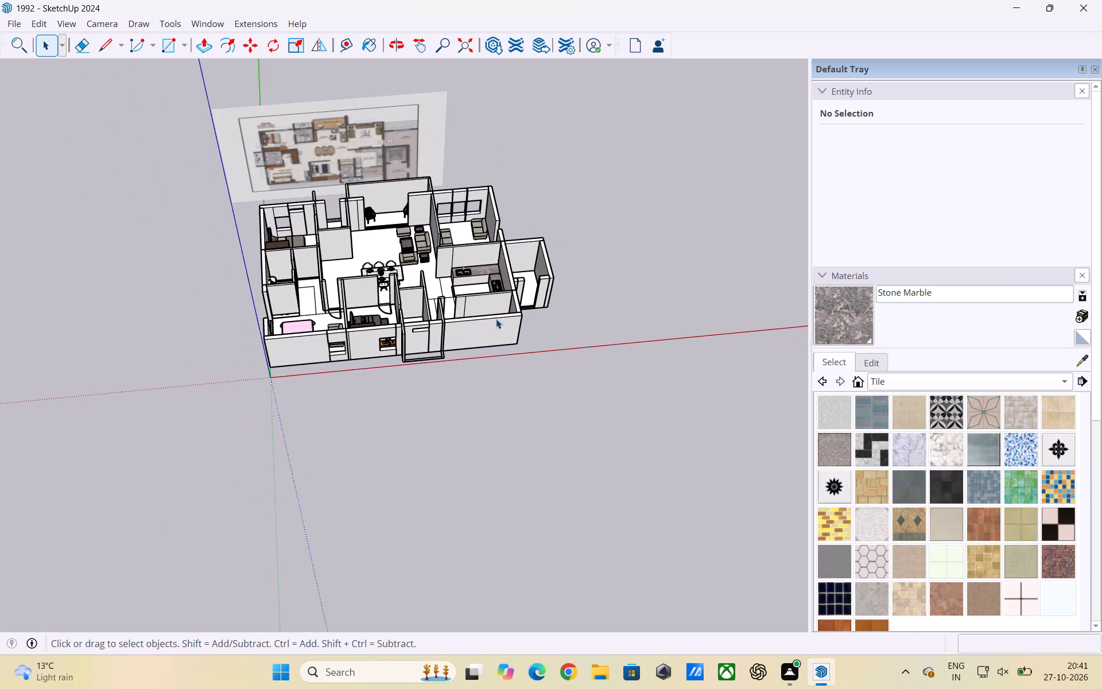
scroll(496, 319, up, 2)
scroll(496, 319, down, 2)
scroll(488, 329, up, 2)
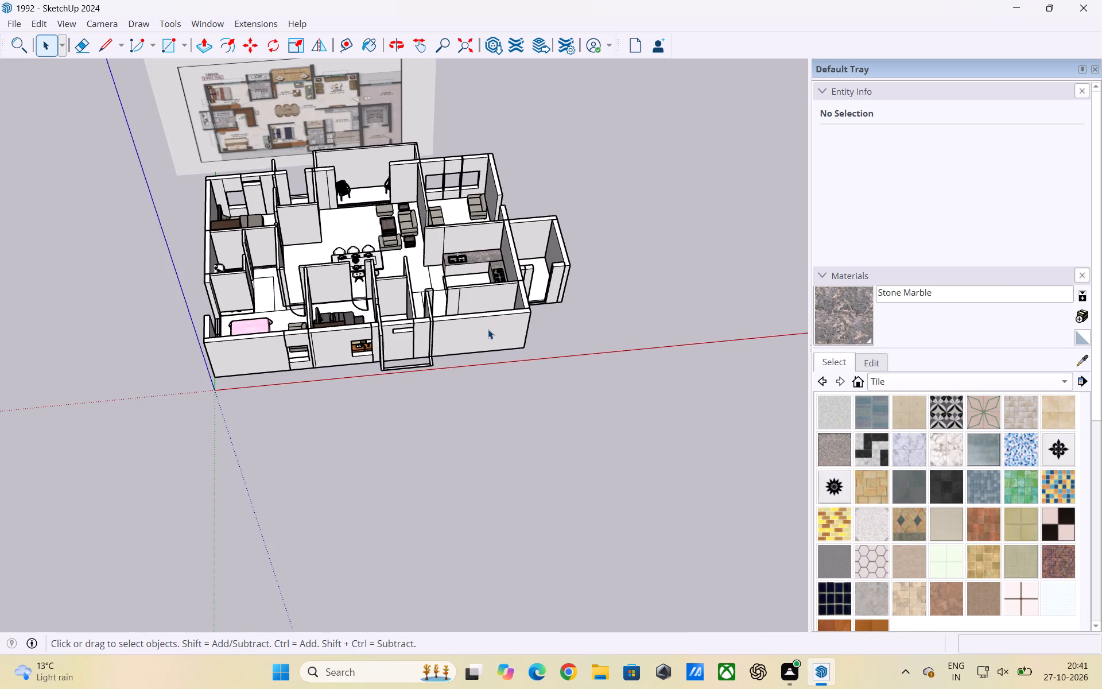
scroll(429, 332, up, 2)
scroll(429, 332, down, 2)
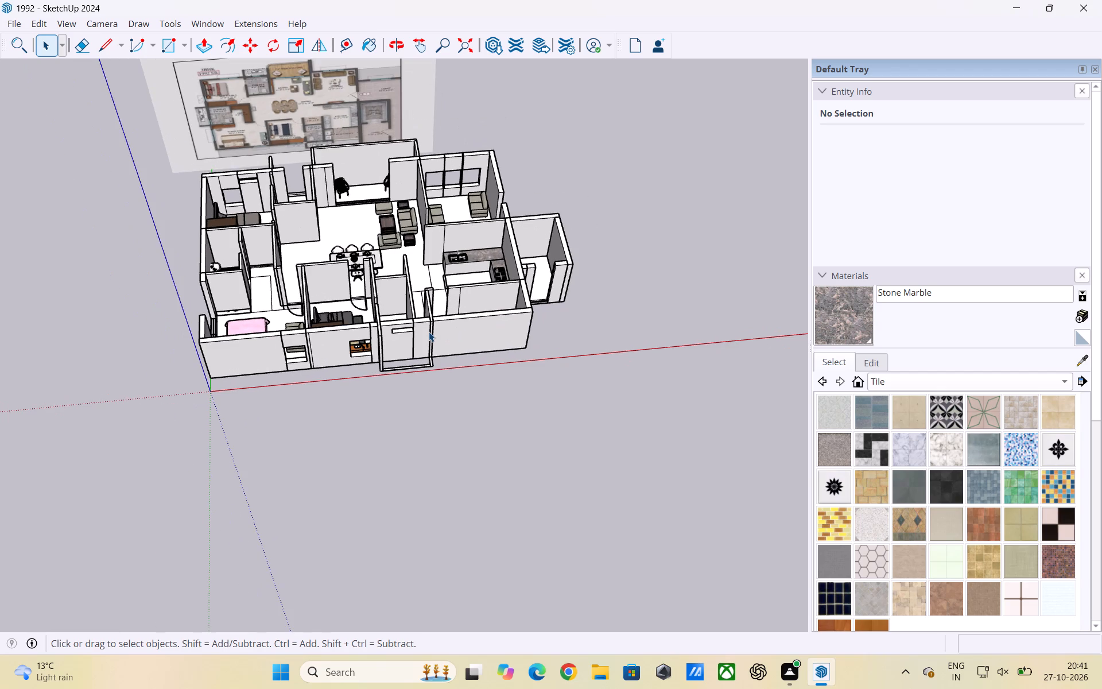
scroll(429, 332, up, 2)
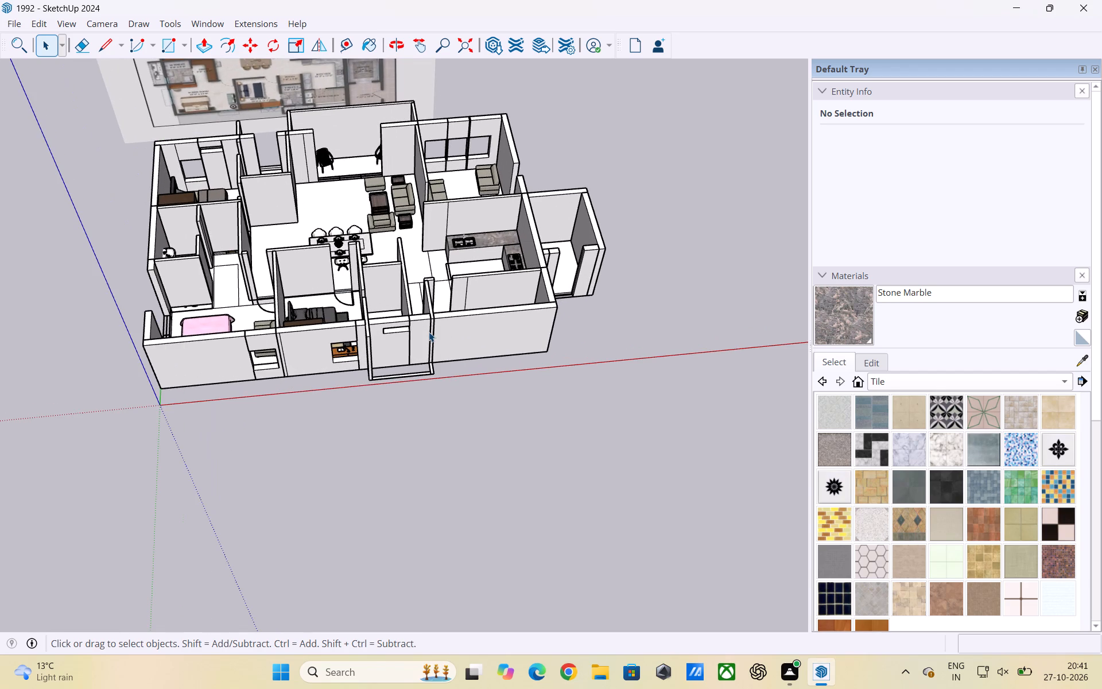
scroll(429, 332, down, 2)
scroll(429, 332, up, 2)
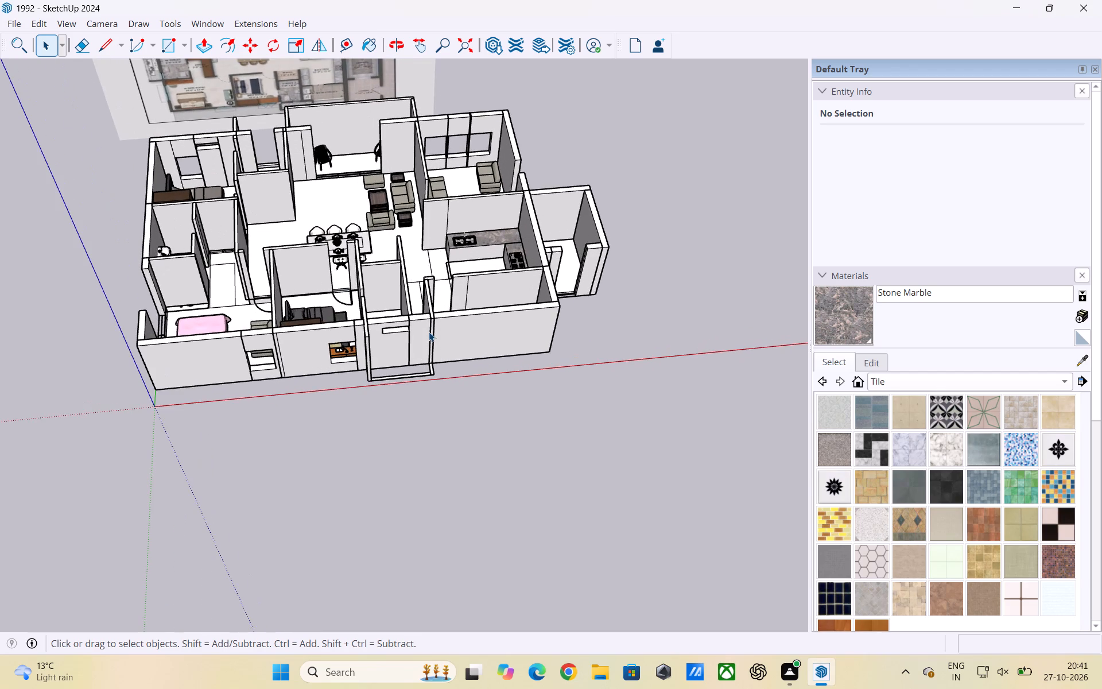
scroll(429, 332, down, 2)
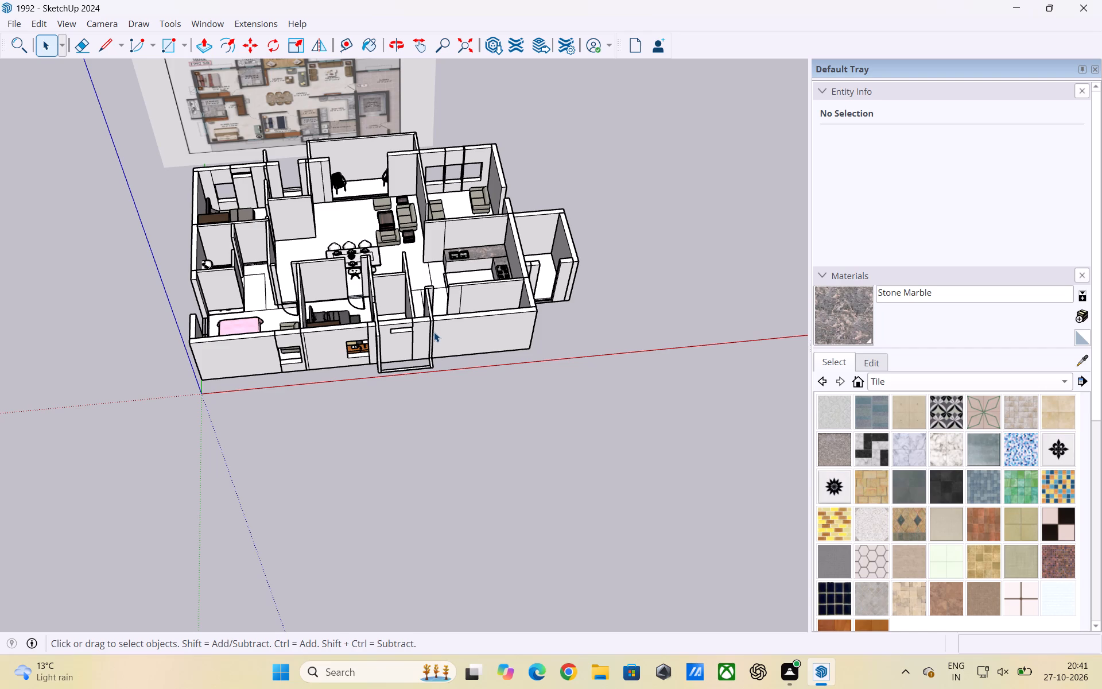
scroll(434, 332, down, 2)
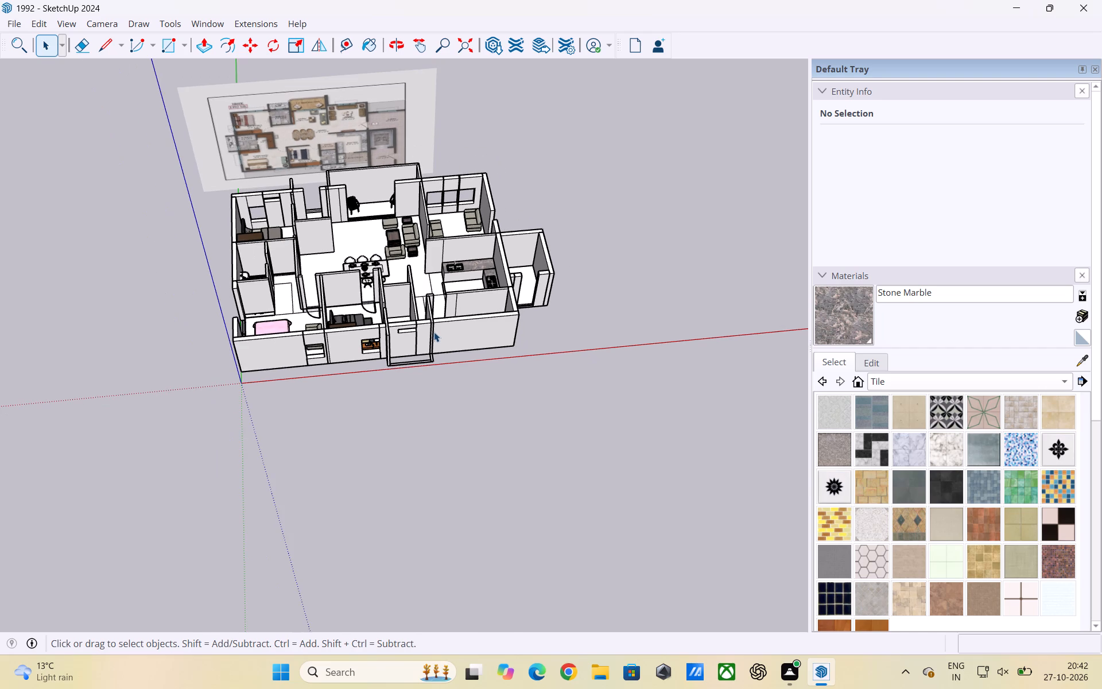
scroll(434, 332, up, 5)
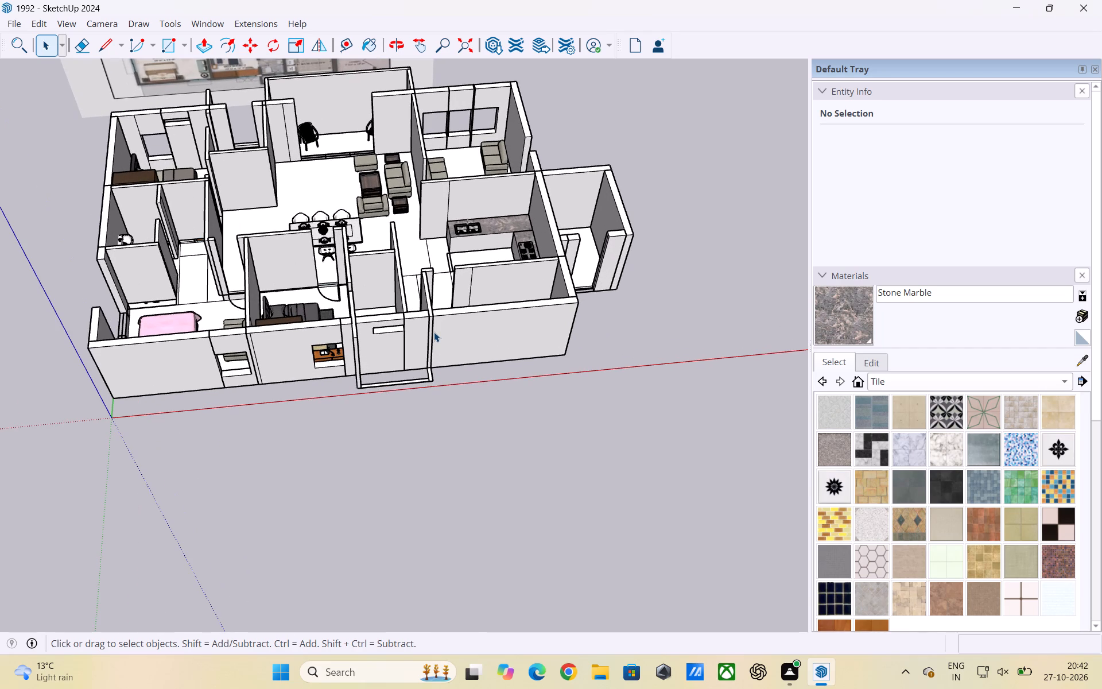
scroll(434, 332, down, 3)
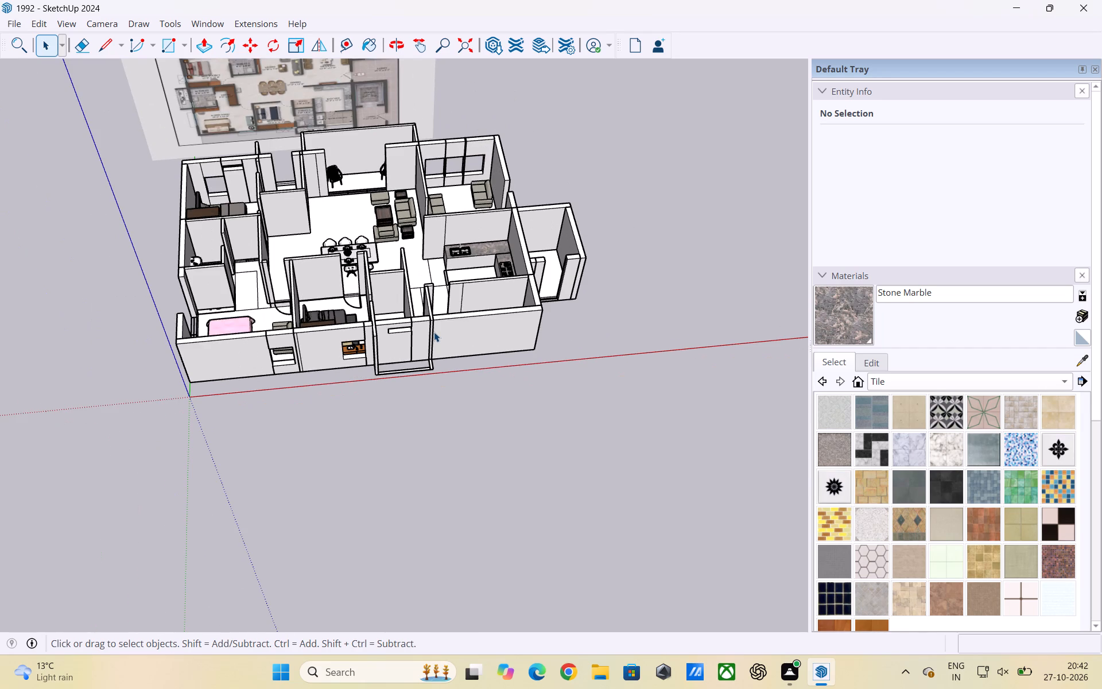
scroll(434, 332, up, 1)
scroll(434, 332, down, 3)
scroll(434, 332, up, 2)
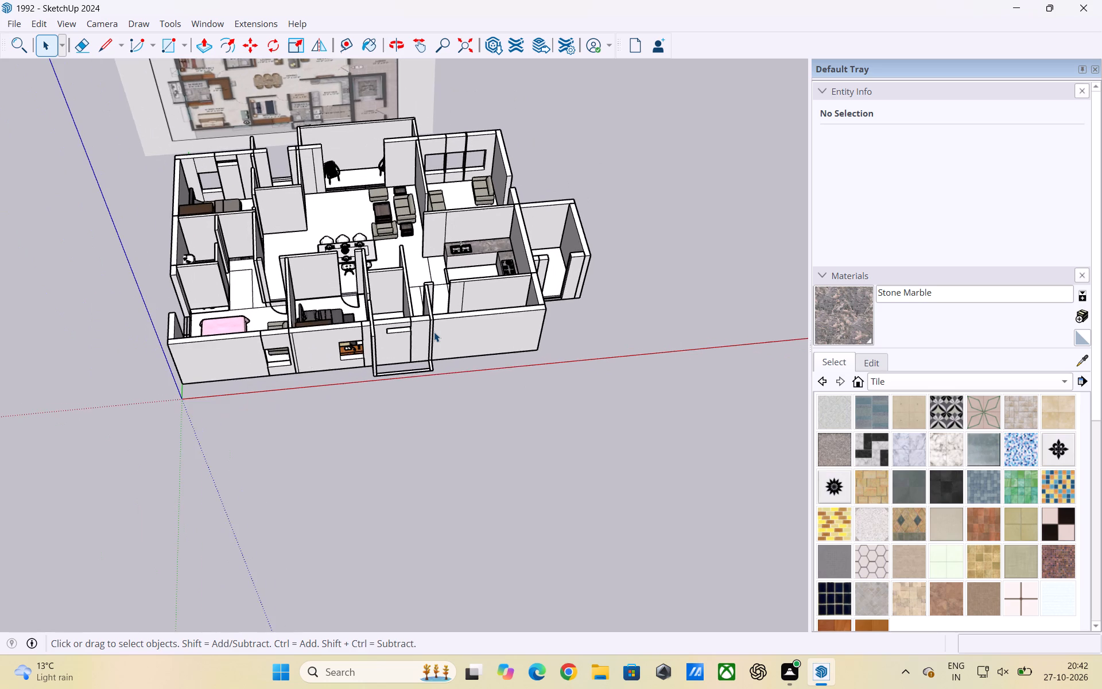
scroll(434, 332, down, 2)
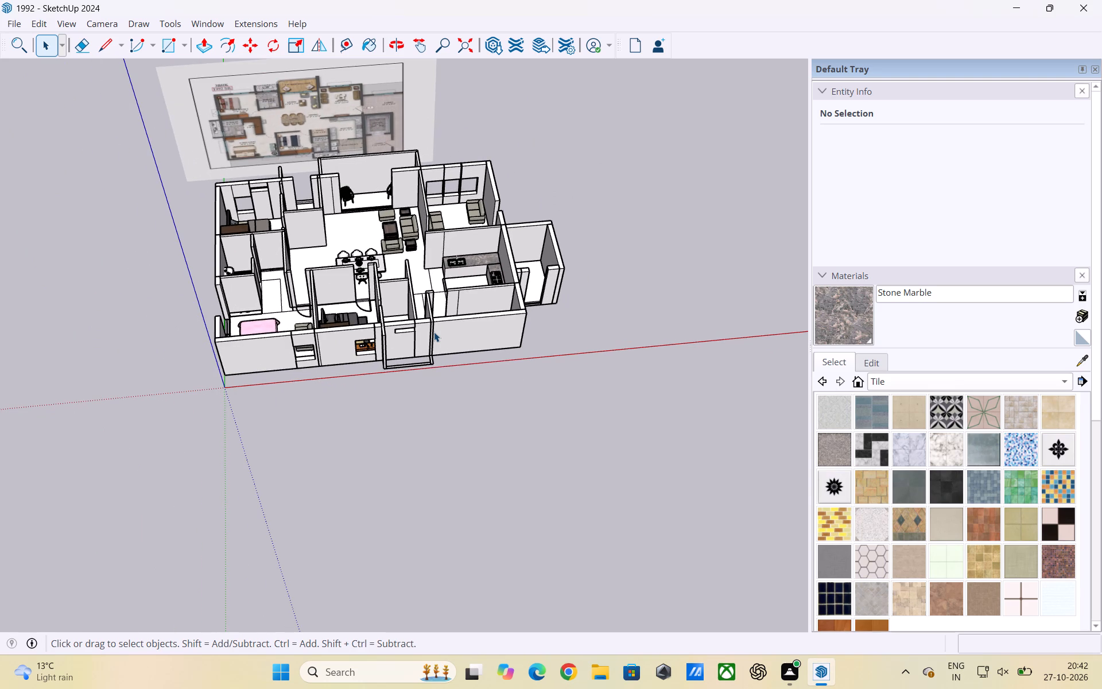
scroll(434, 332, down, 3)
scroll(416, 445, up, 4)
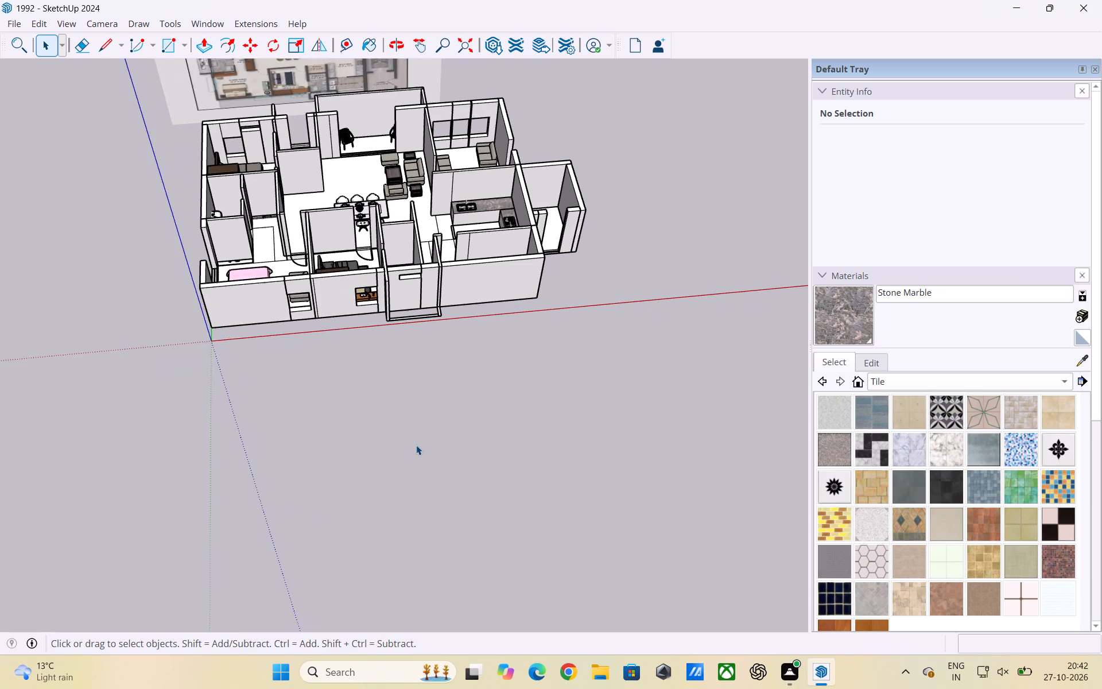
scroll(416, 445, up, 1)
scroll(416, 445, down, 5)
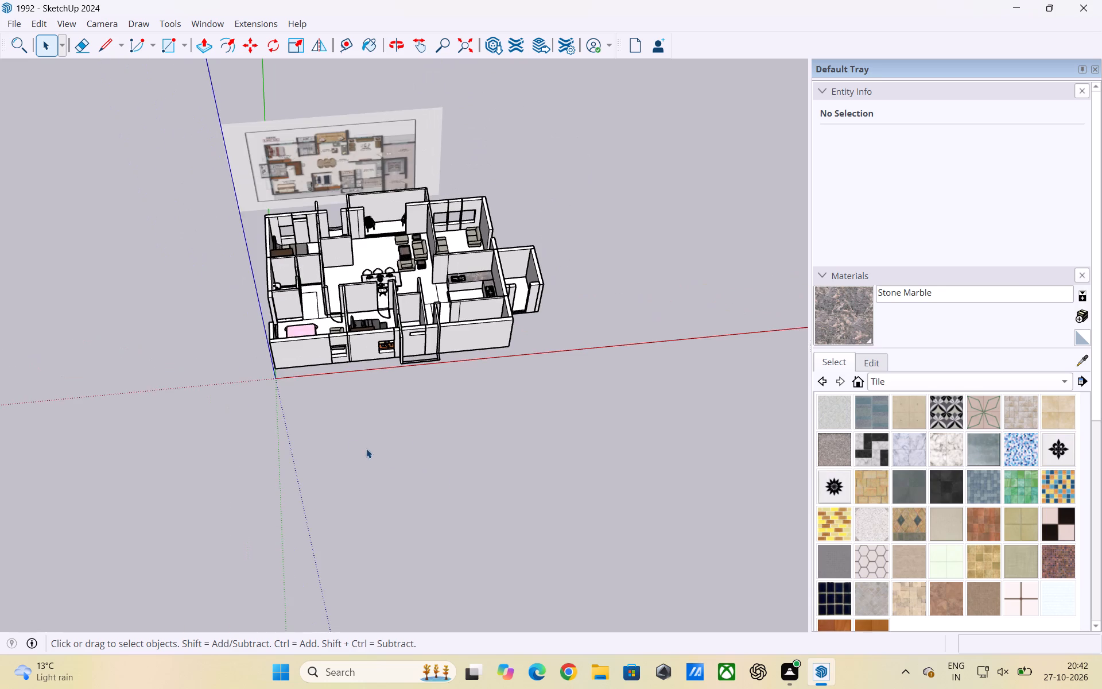
Inspect the complete room layout and furniture placement of the apartment from a steep overhead angle.
scroll(348, 428, up, 3)
middle_drag(353, 421, 385, 533)
scroll(368, 481, down, 1)
scroll(475, 444, down, 5)
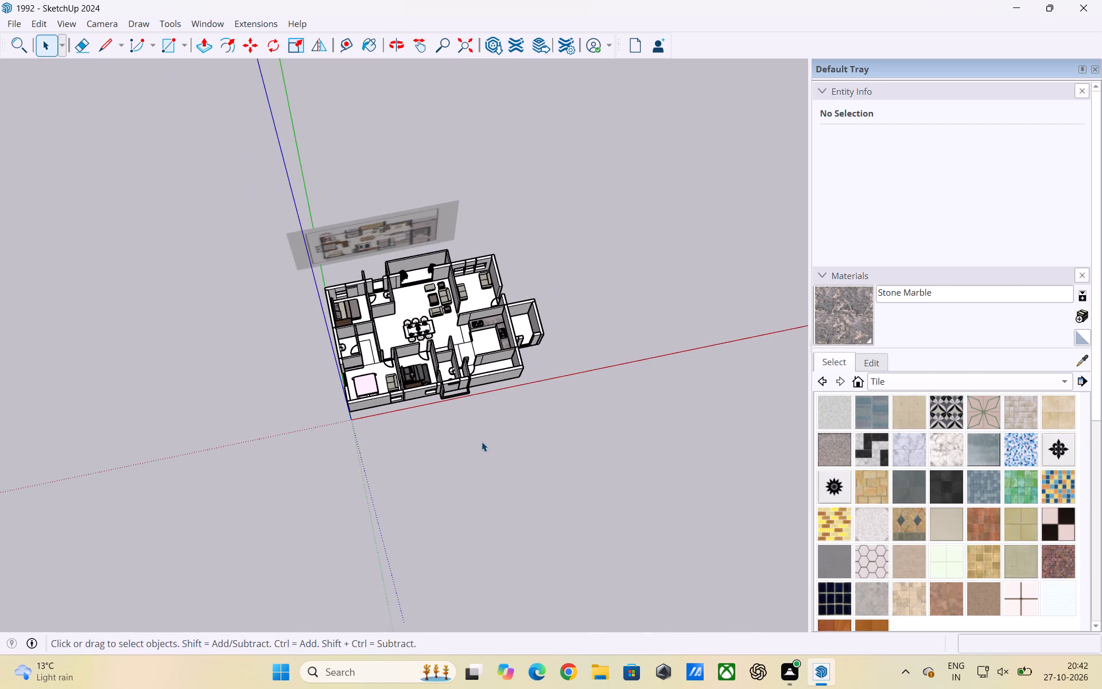
scroll(482, 442, down, 1)
middle_drag(479, 486, 435, 501)
middle_drag(428, 481, 461, 494)
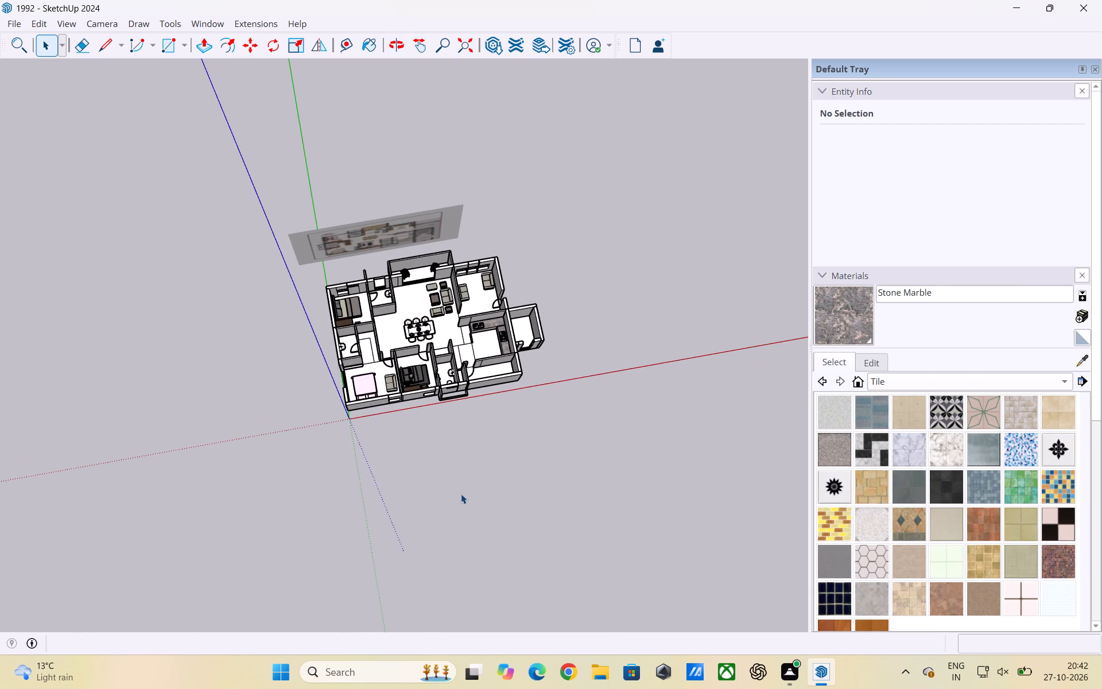
scroll(461, 494, down, 3)
scroll(461, 494, up, 3)
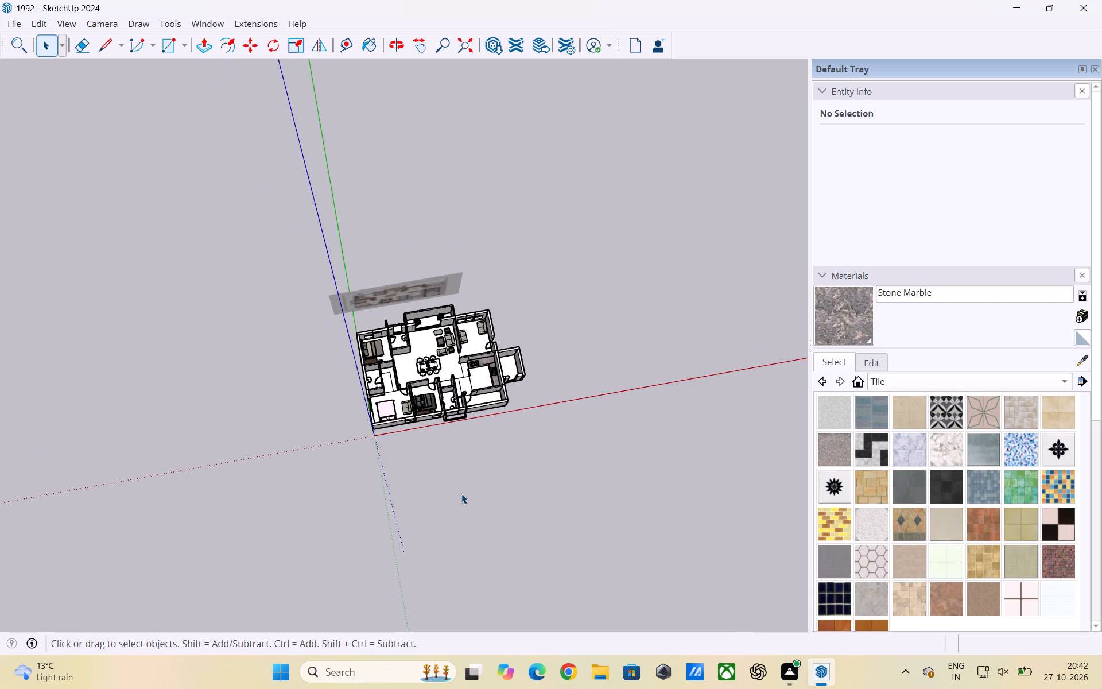
Review the whole furnished apartment from above, checking the room layout alongside the reference floor plan image.
scroll(461, 494, up, 5)
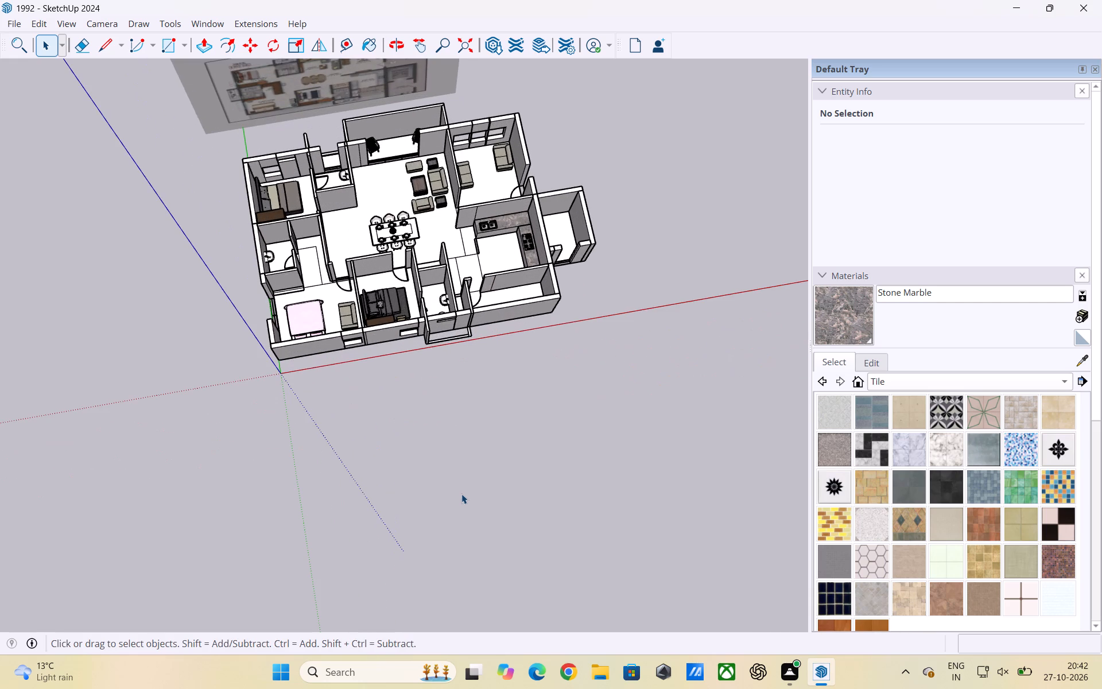
scroll(461, 494, down, 6)
scroll(461, 494, up, 3)
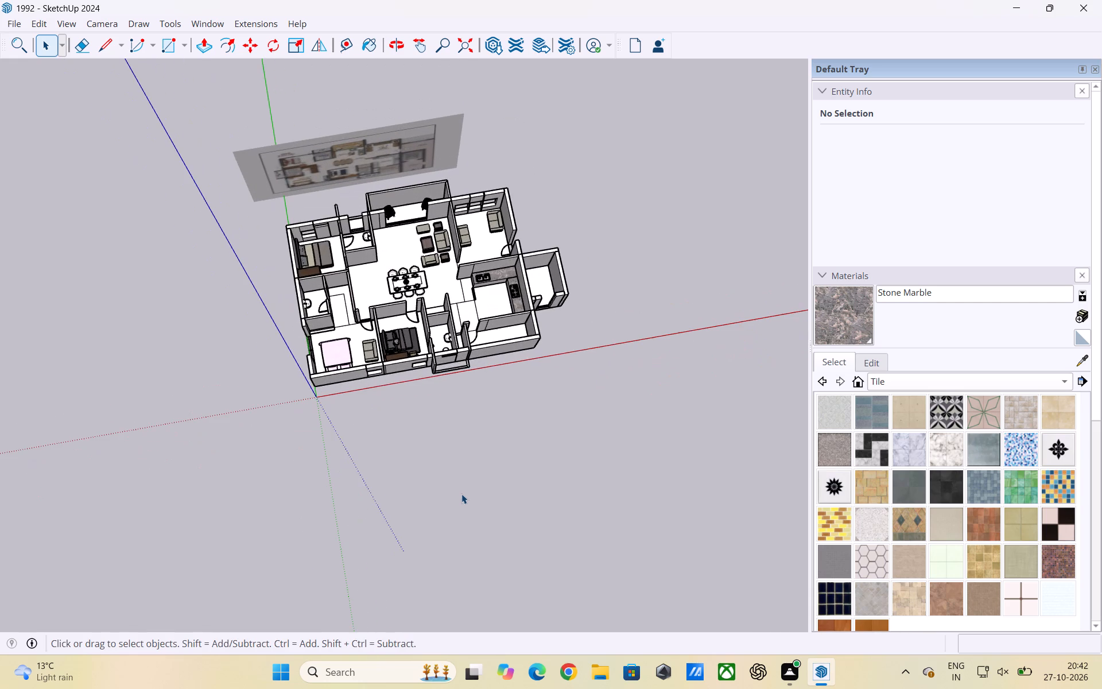
scroll(461, 494, up, 3)
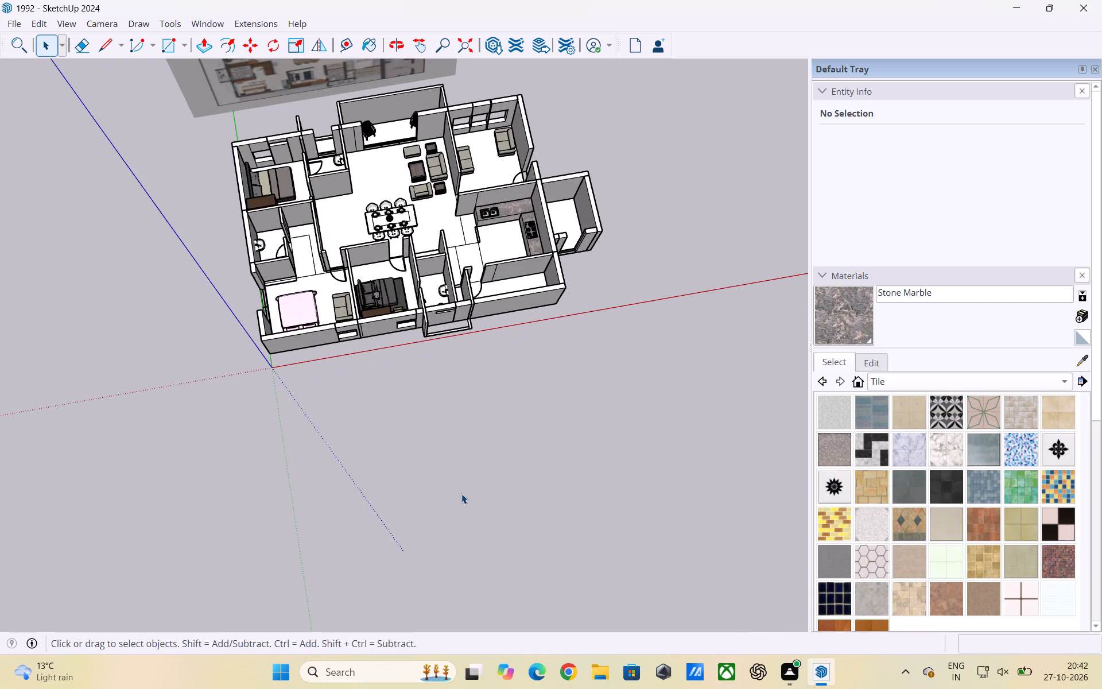
scroll(466, 492, down, 2)
scroll(433, 367, up, 2)
middle_drag(462, 435, 398, 467)
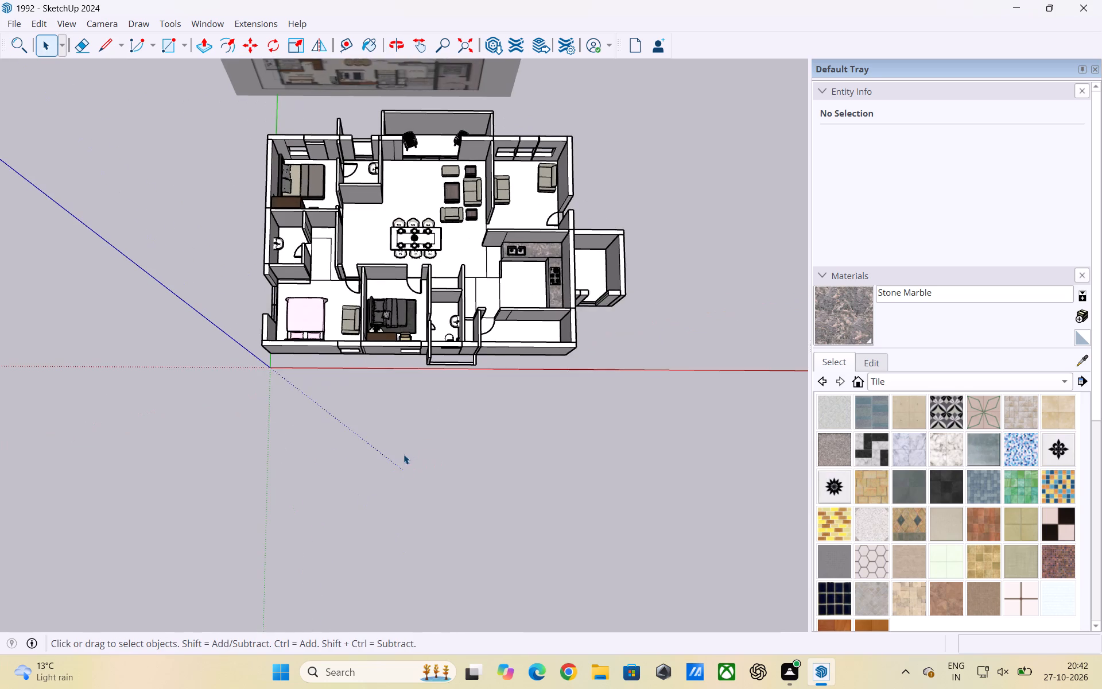
scroll(410, 451, up, 2)
scroll(419, 447, down, 4)
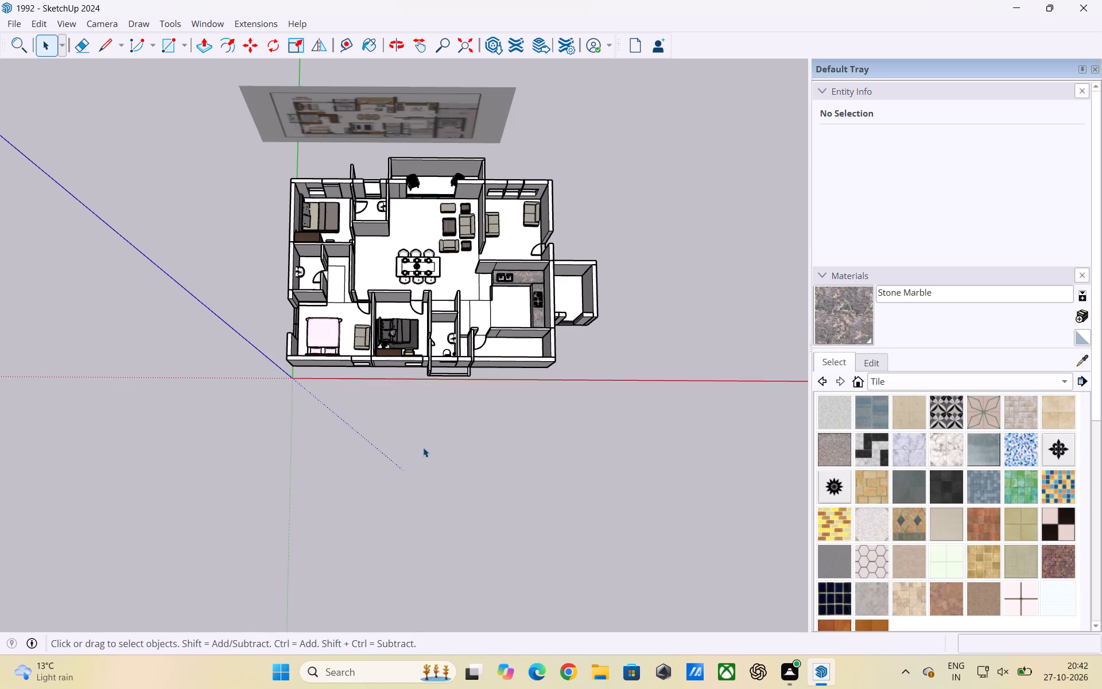
scroll(427, 447, up, 2)
middle_drag(436, 447, 465, 447)
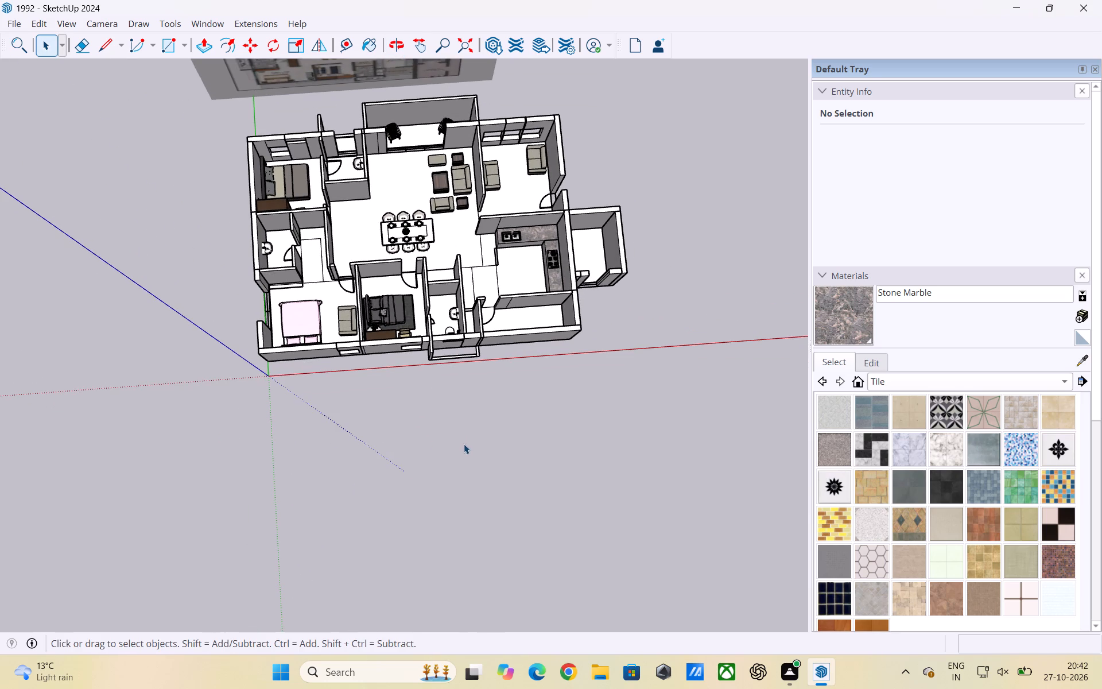
Examine the front bedrooms, bathroom, dining area and kitchen more closely from an elevated front angle.
scroll(464, 444, up, 4)
scroll(464, 444, down, 2)
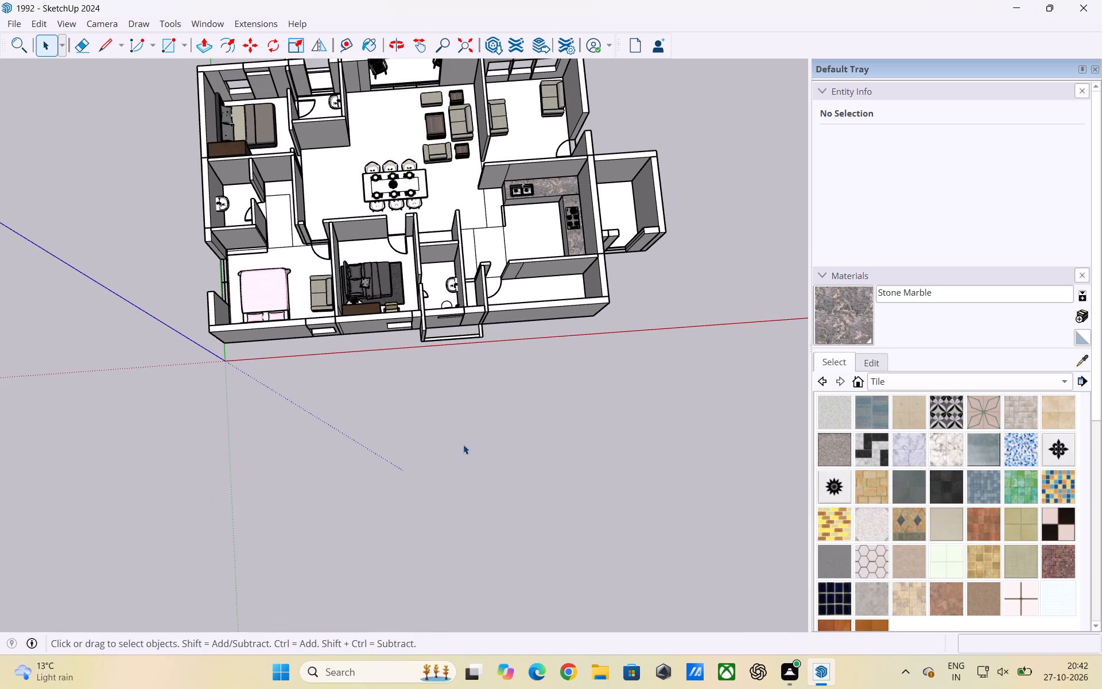
scroll(463, 444, down, 3)
scroll(402, 461, up, 2)
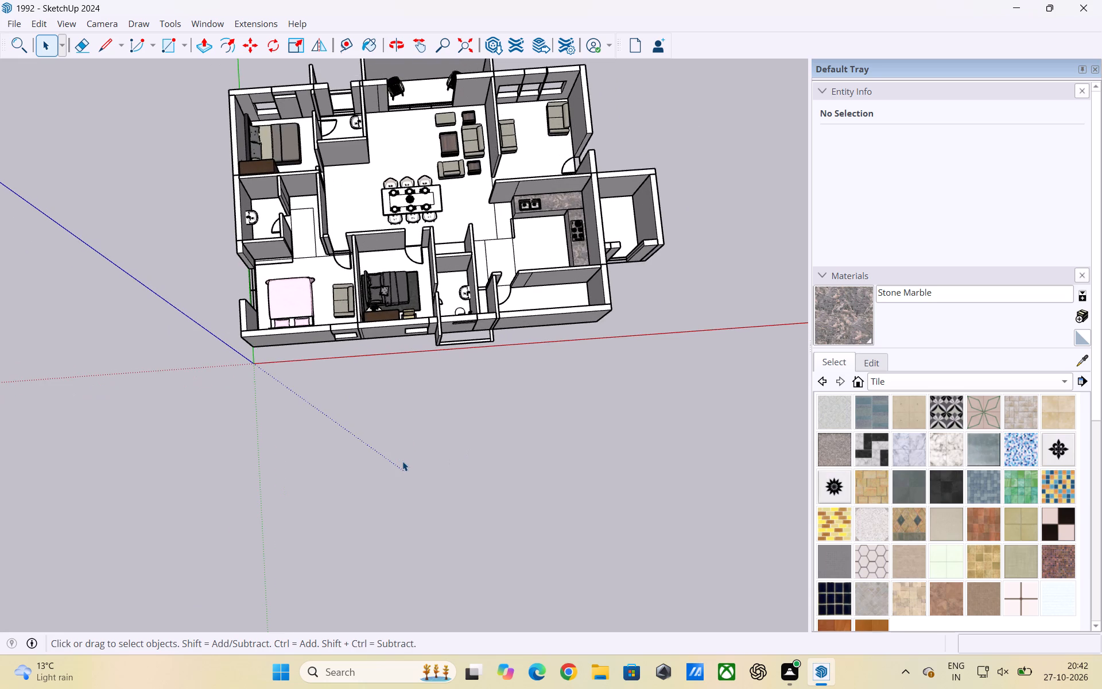
scroll(402, 461, down, 1)
scroll(402, 461, up, 4)
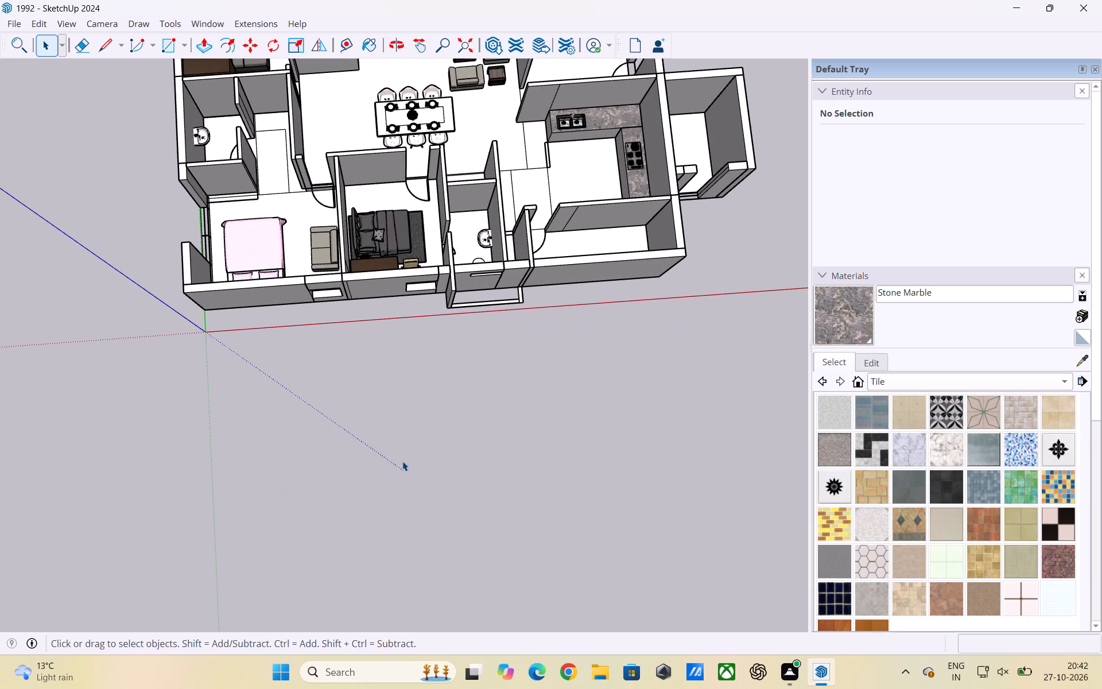
scroll(402, 460, down, 2)
scroll(403, 460, up, 2)
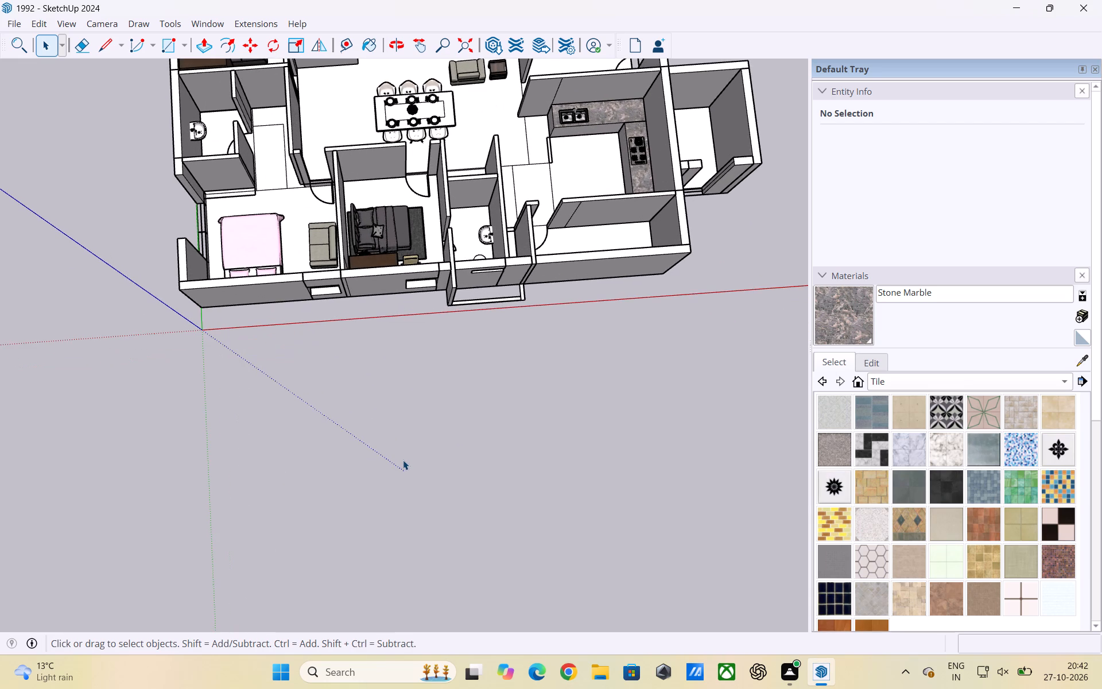
scroll(403, 460, up, 2)
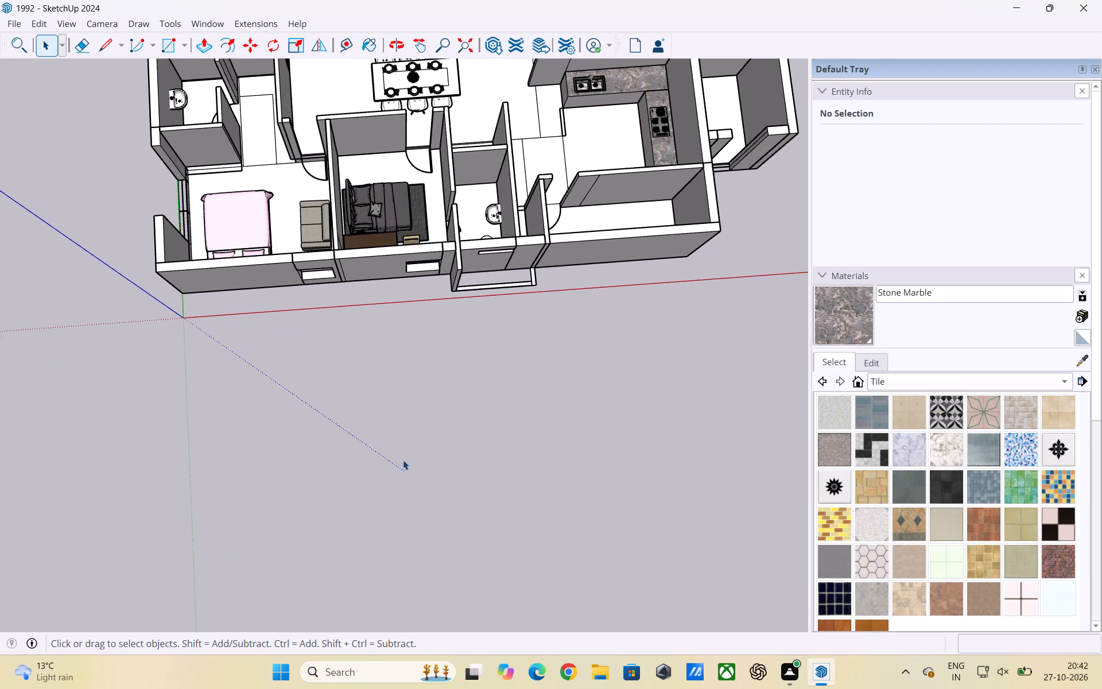
scroll(403, 460, down, 2)
scroll(393, 466, up, 1)
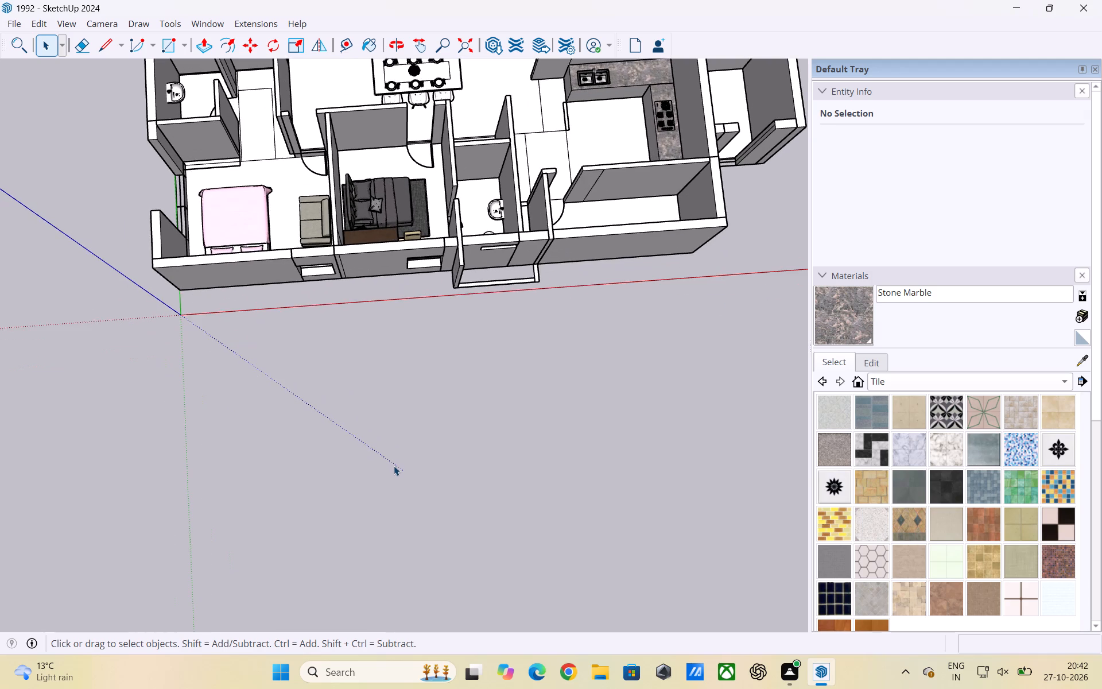
scroll(394, 463, down, 4)
scroll(350, 494, down, 2)
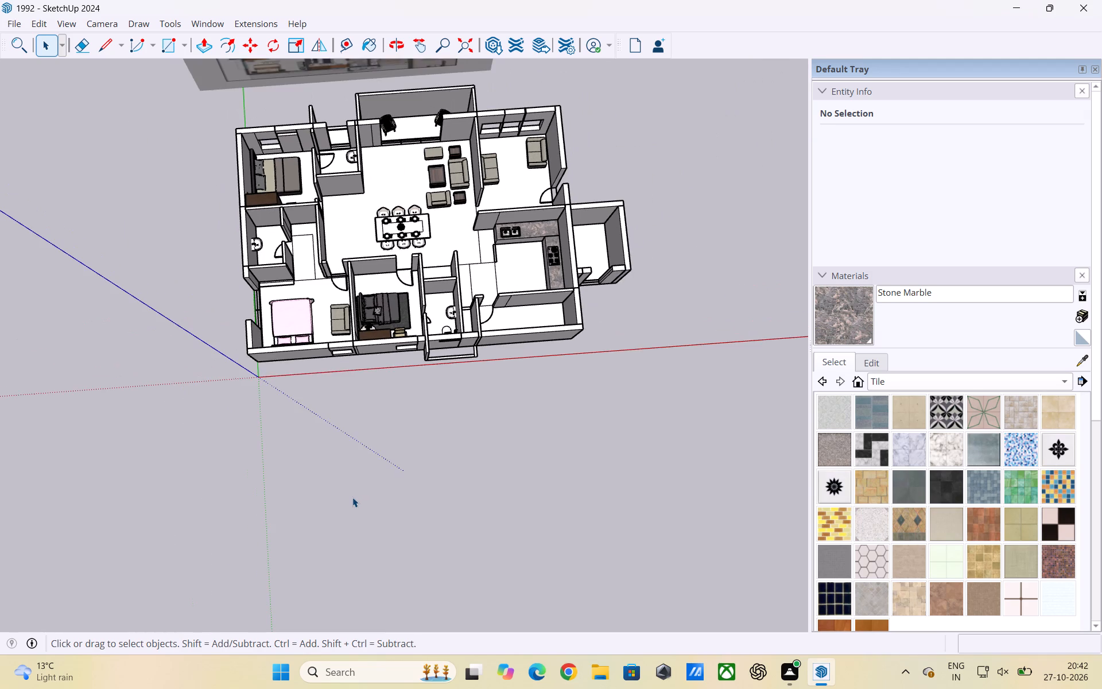
scroll(352, 497, up, 3)
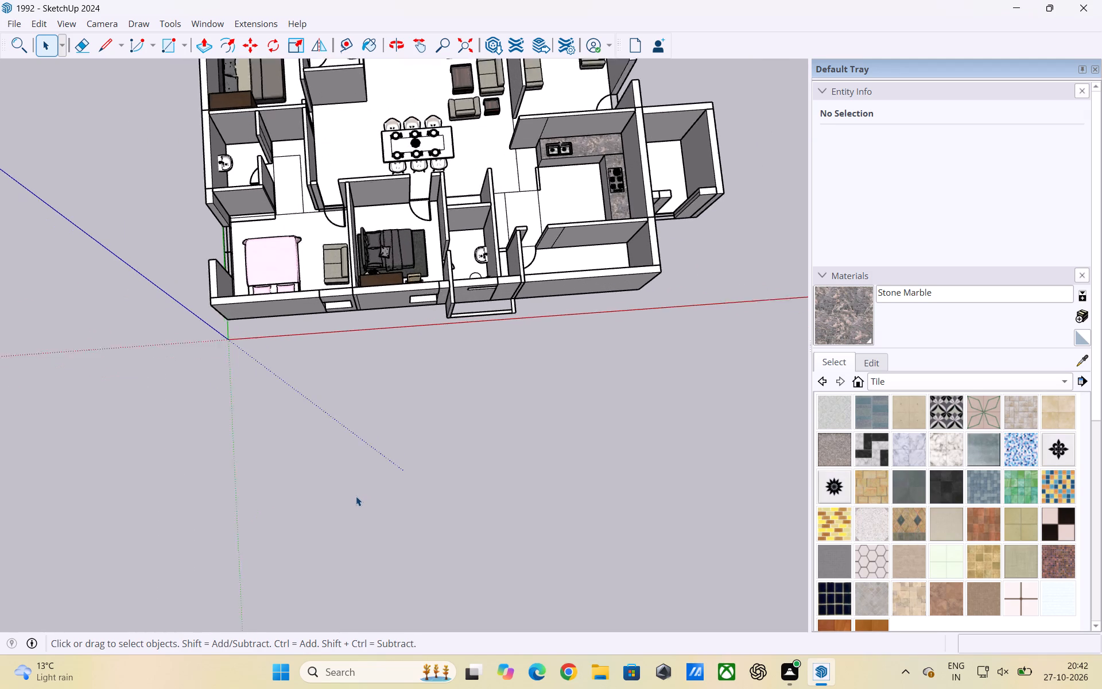
scroll(356, 496, up, 1)
scroll(359, 431, down, 2)
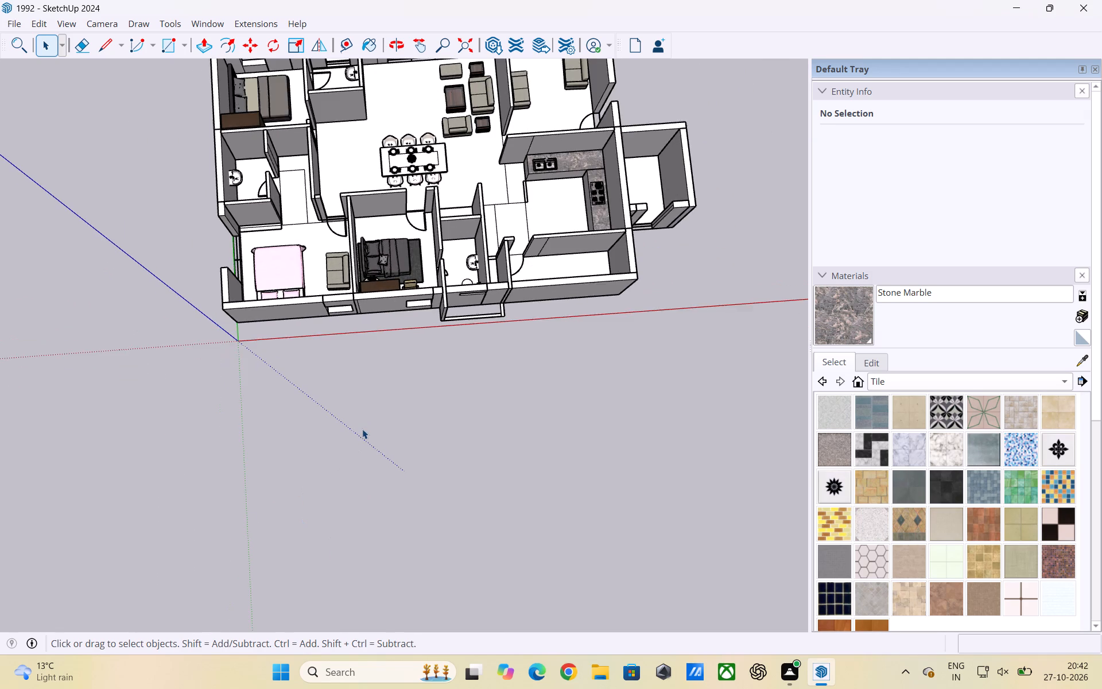
scroll(362, 429, down, 2)
middle_drag(362, 429, 348, 432)
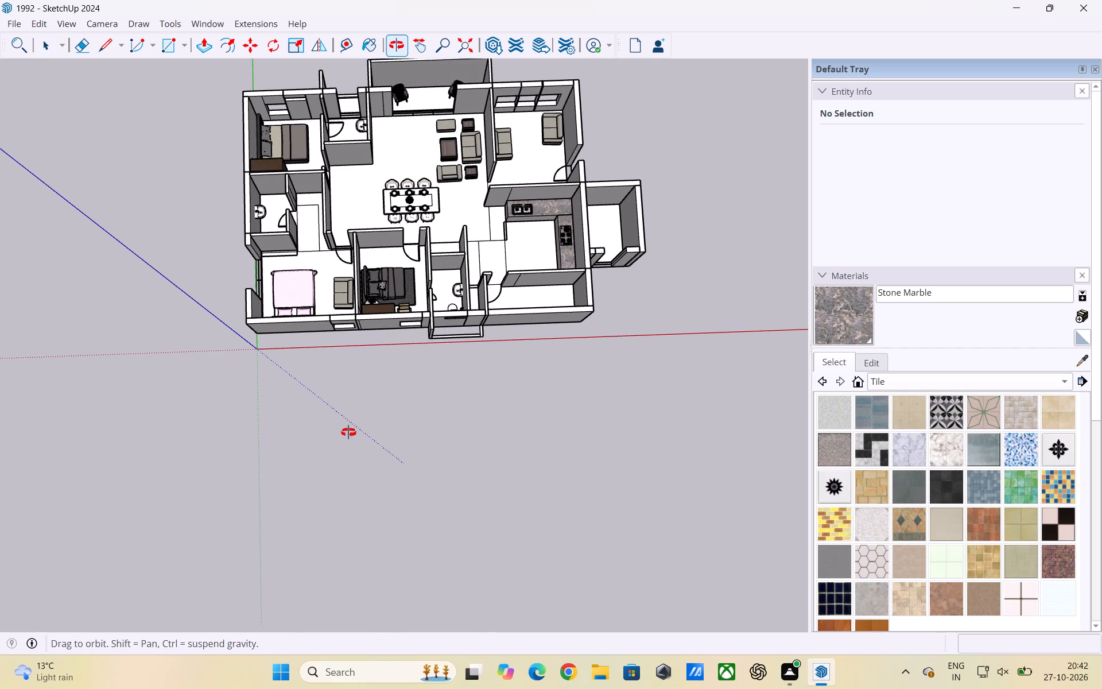
middle_drag(348, 432, 349, 432)
scroll(348, 454, up, 2)
middle_drag(343, 455, 351, 455)
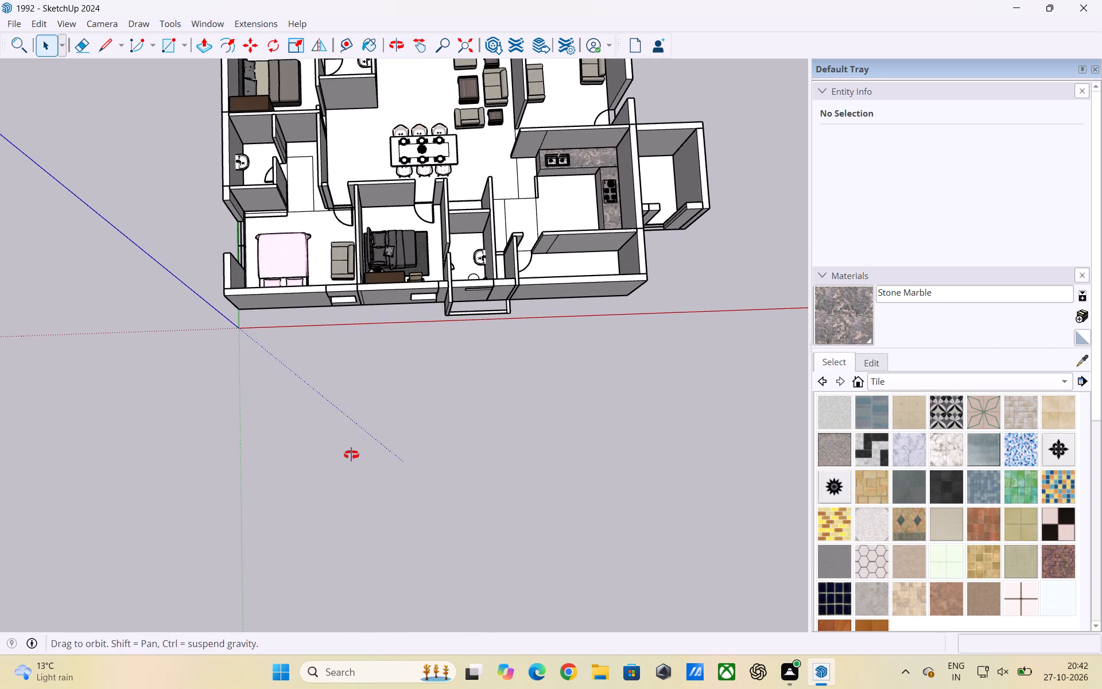
middle_drag(351, 455, 359, 455)
scroll(385, 427, down, 2)
scroll(385, 427, up, 2)
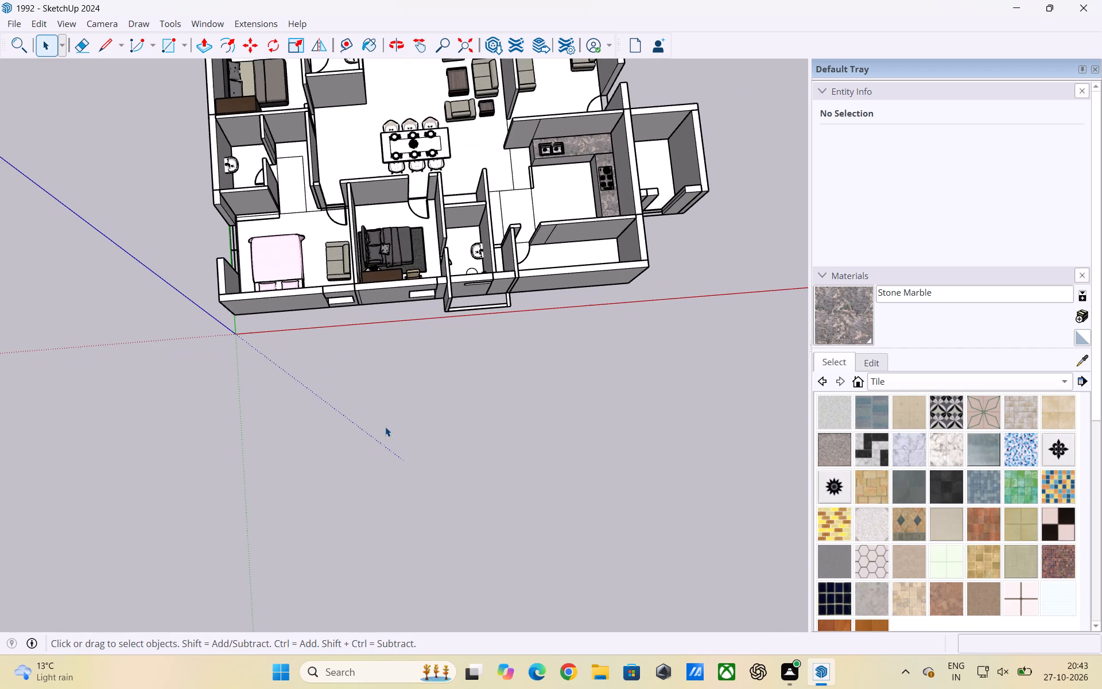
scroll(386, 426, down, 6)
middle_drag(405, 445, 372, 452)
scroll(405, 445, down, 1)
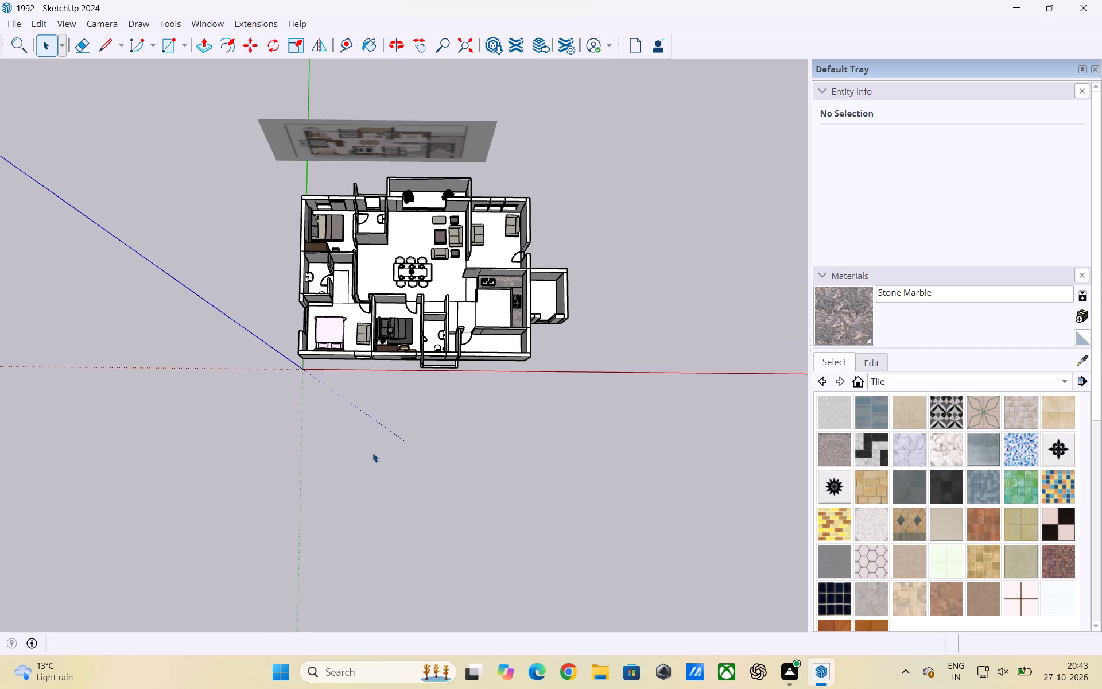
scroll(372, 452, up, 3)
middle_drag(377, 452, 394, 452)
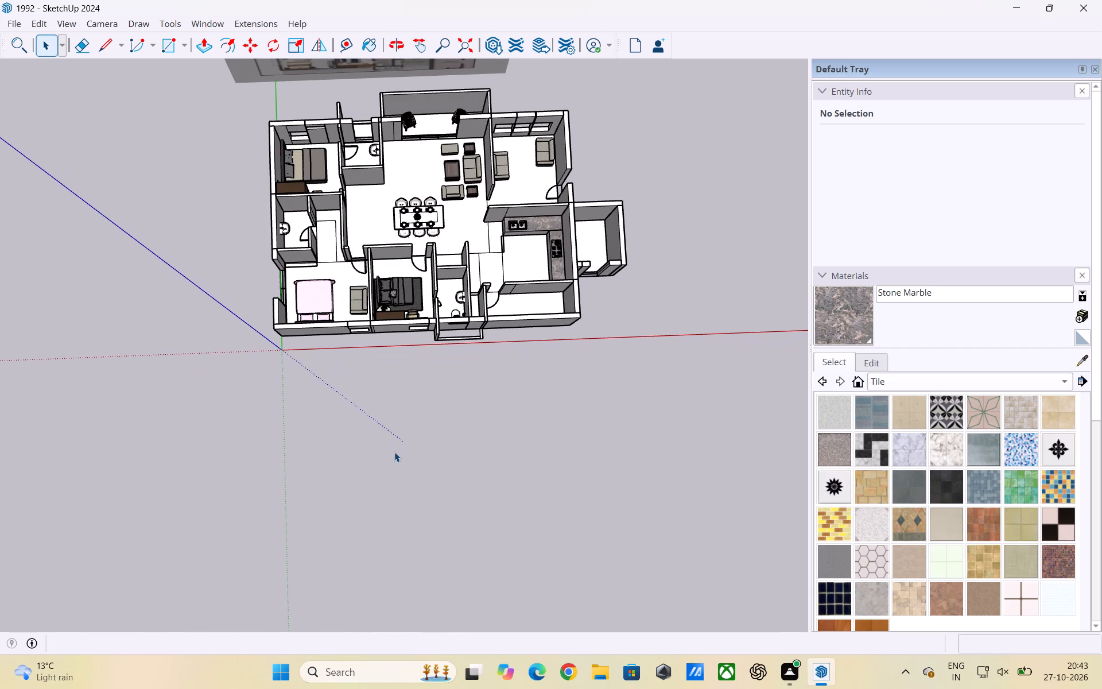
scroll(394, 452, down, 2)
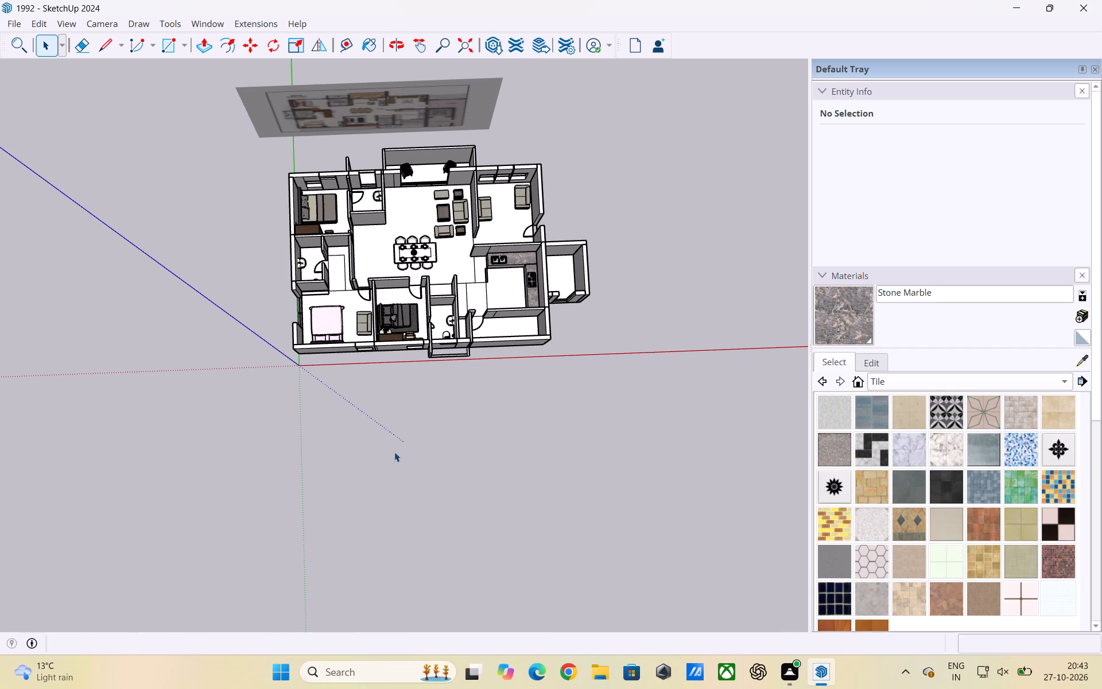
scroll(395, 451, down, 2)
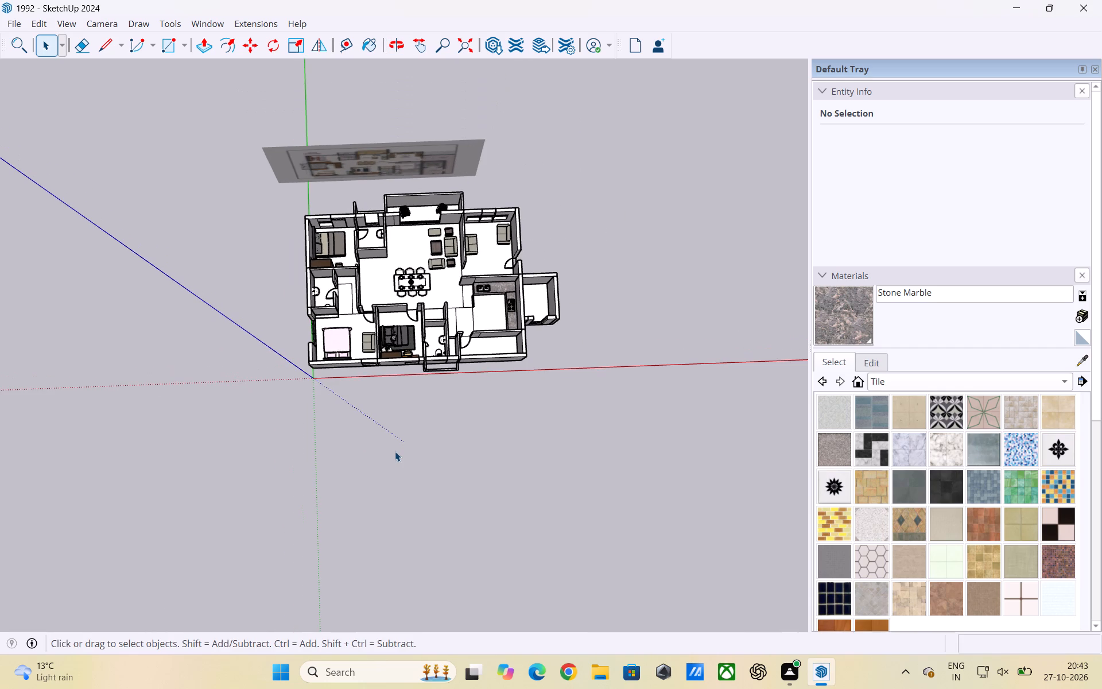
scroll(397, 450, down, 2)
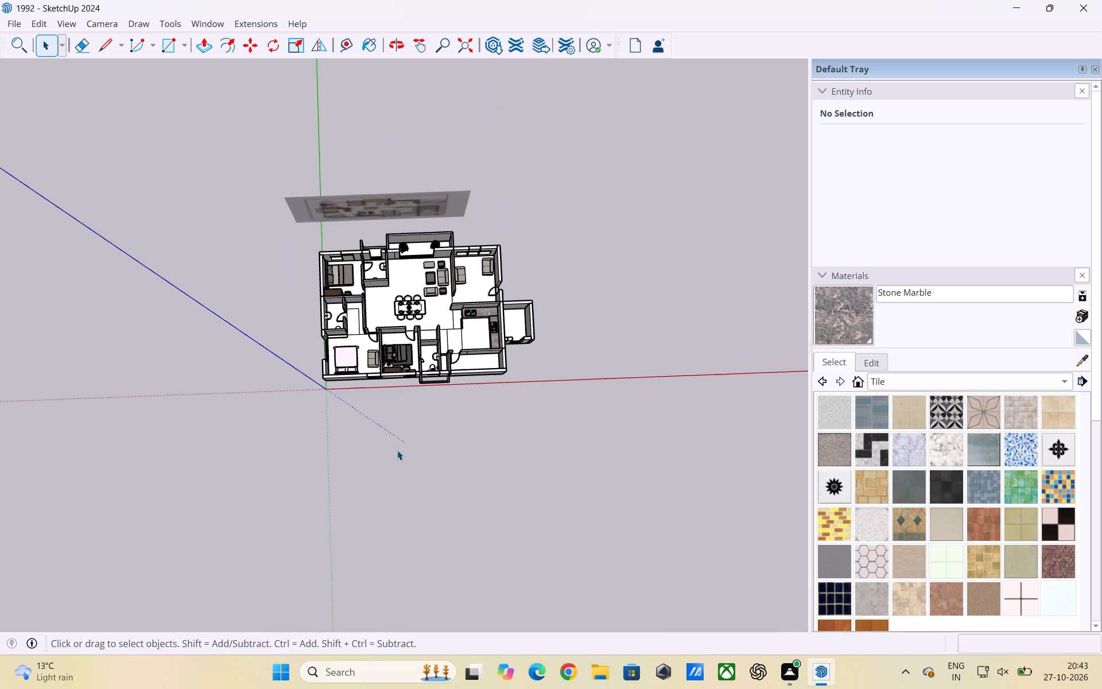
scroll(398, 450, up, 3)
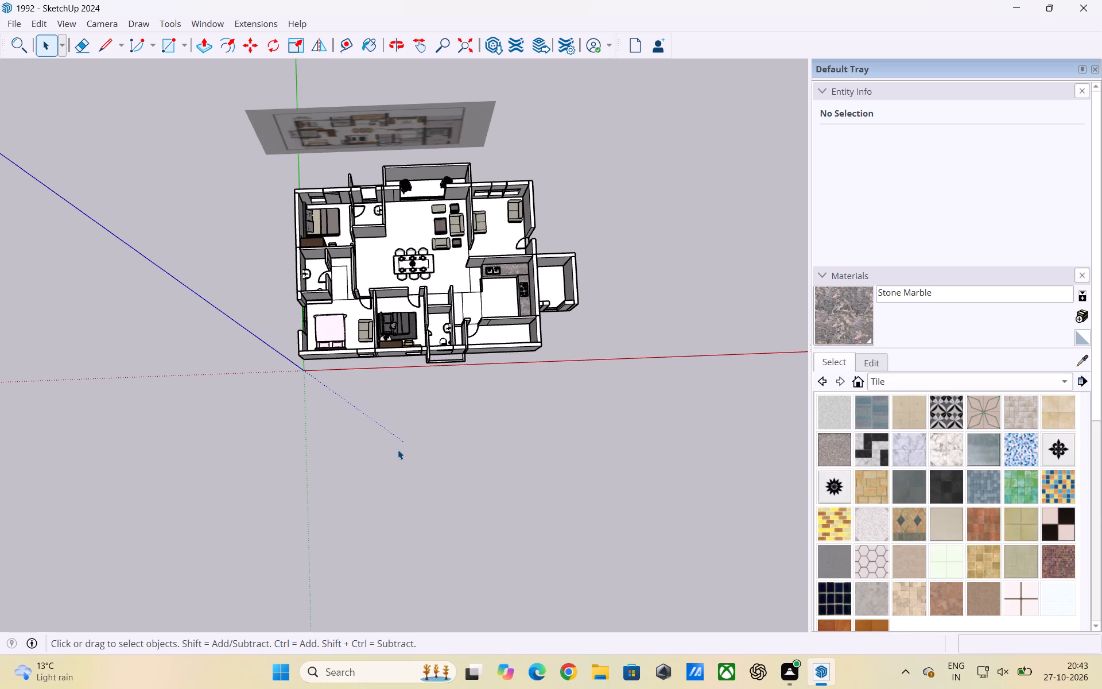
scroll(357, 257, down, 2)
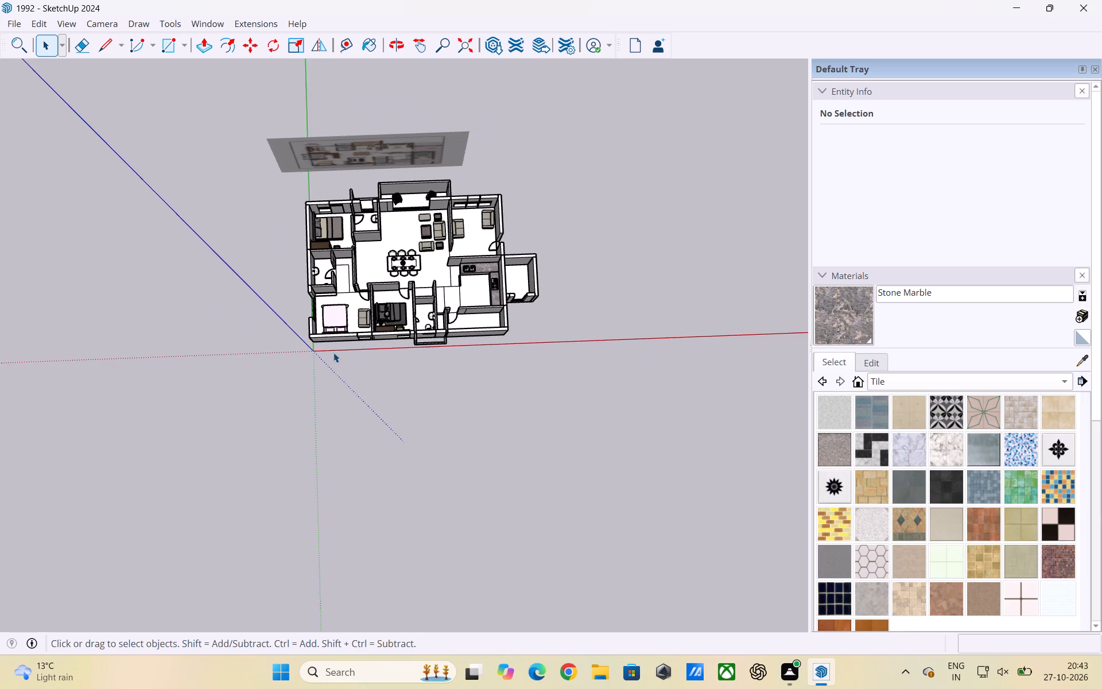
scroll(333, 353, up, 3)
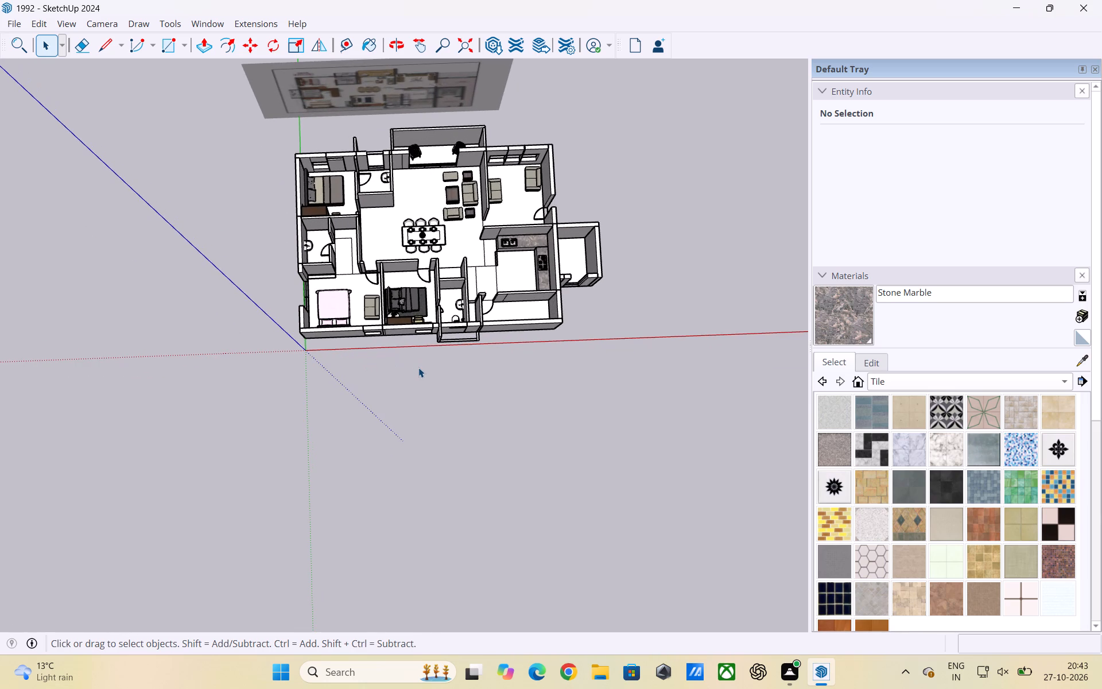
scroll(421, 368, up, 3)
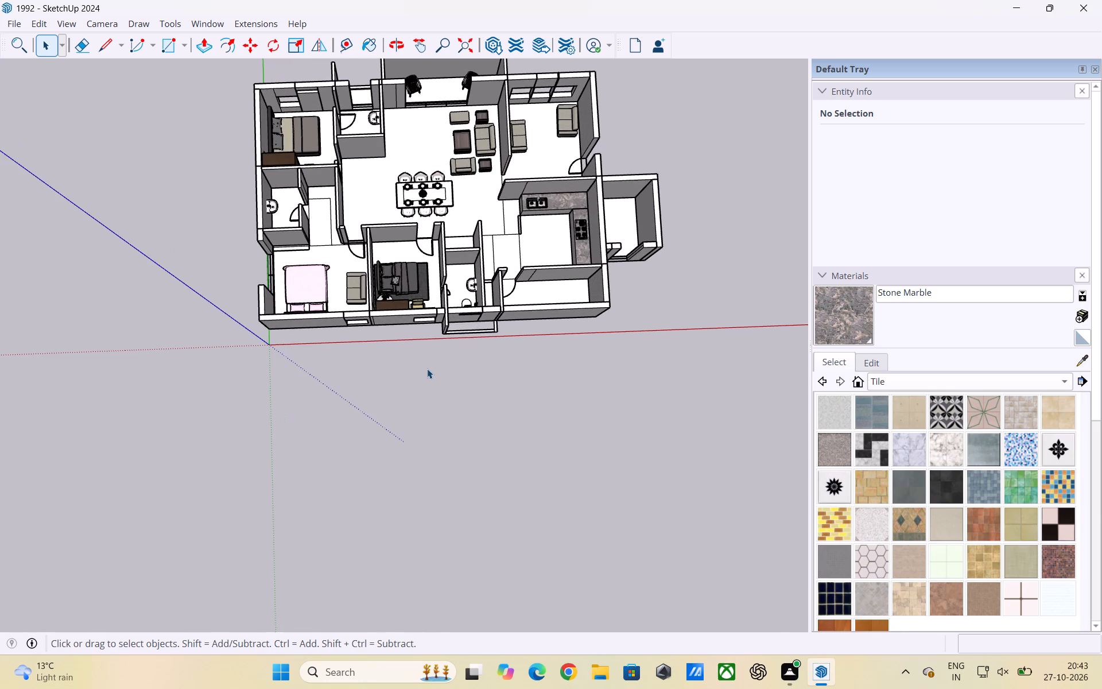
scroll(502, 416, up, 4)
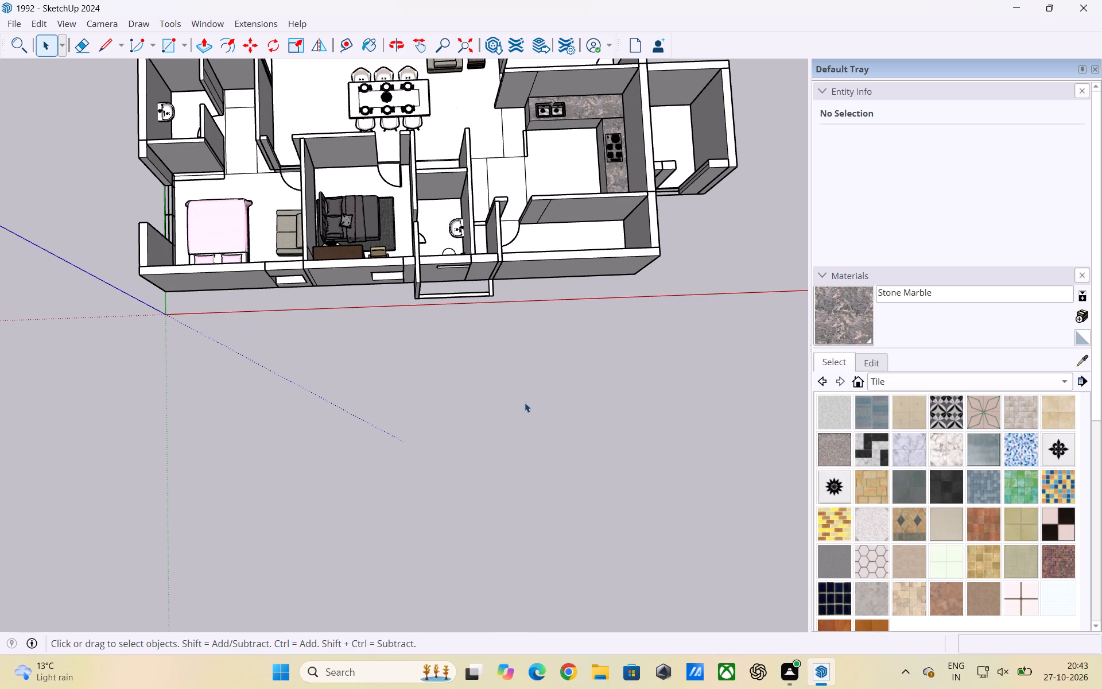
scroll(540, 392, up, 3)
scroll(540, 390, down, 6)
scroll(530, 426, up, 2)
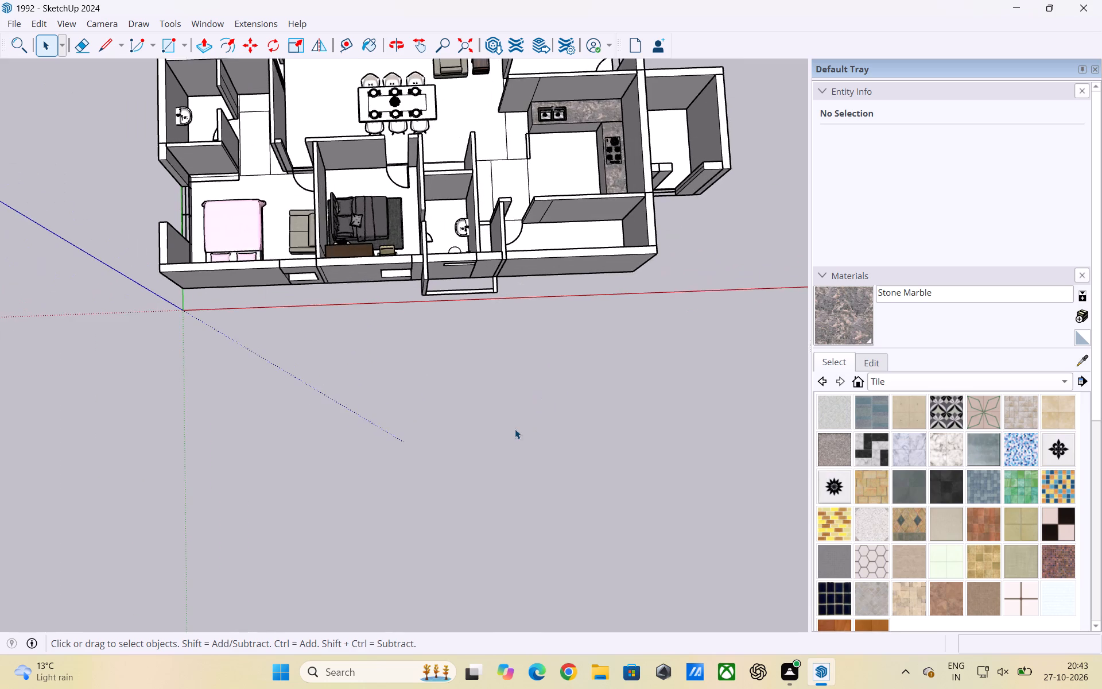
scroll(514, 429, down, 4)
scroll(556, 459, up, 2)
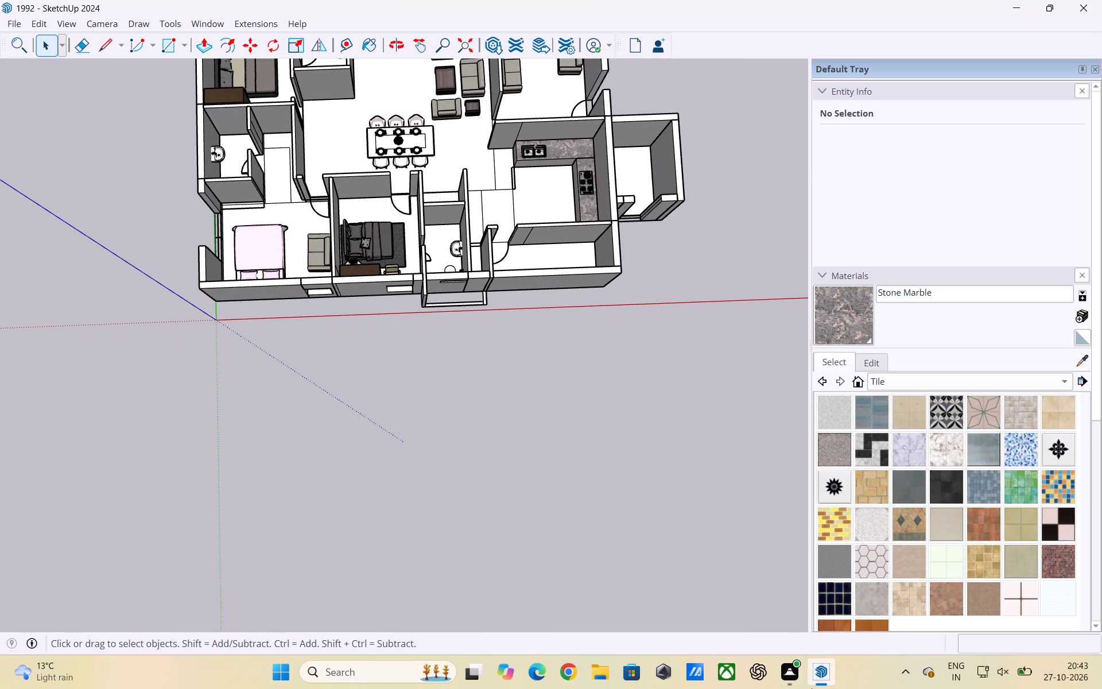
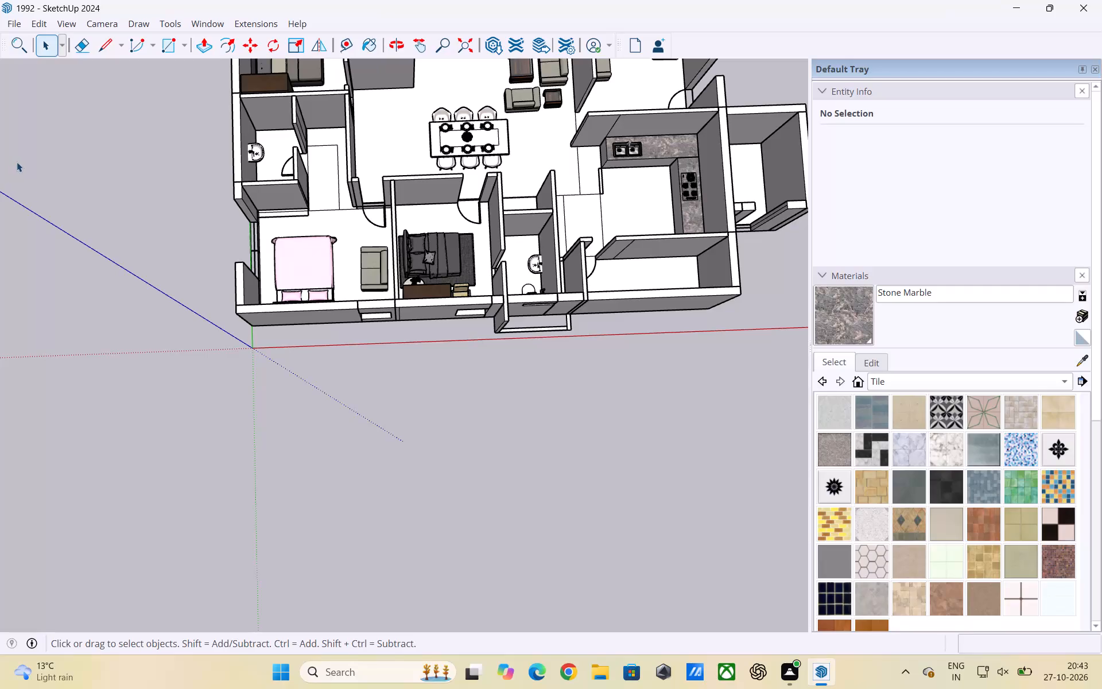
Examine the front bedrooms, bathroom and dining area at close range from an elevated front angle.
scroll(34, 197, down, 2)
scroll(43, 216, up, 2)
scroll(47, 216, down, 2)
scroll(53, 220, up, 2)
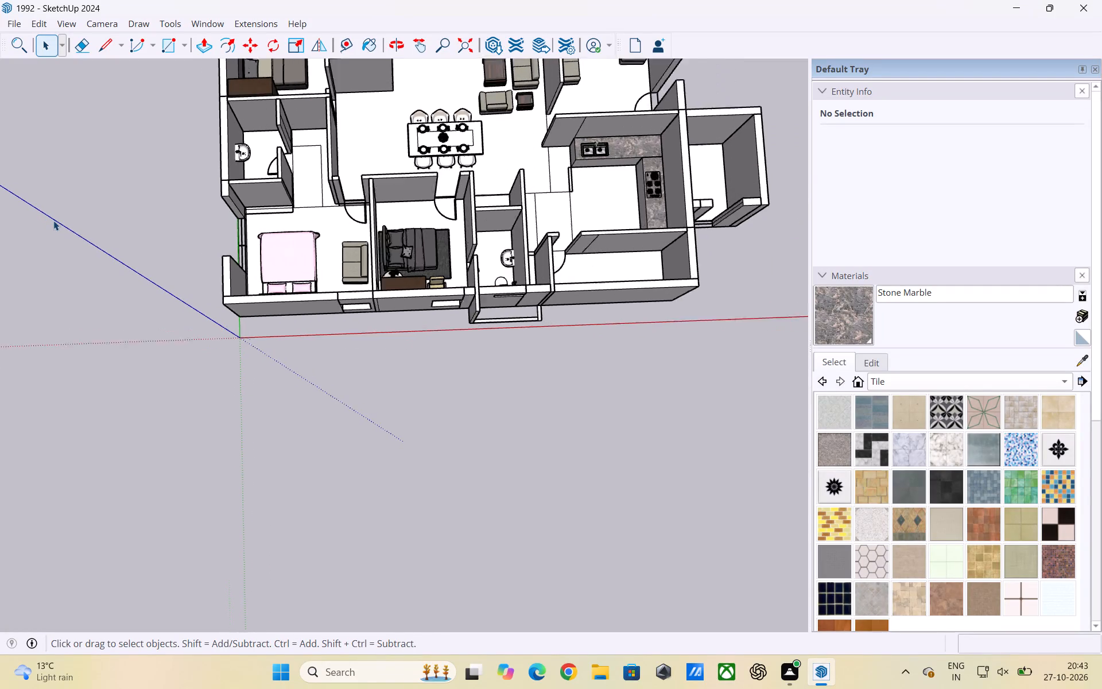
scroll(53, 220, up, 3)
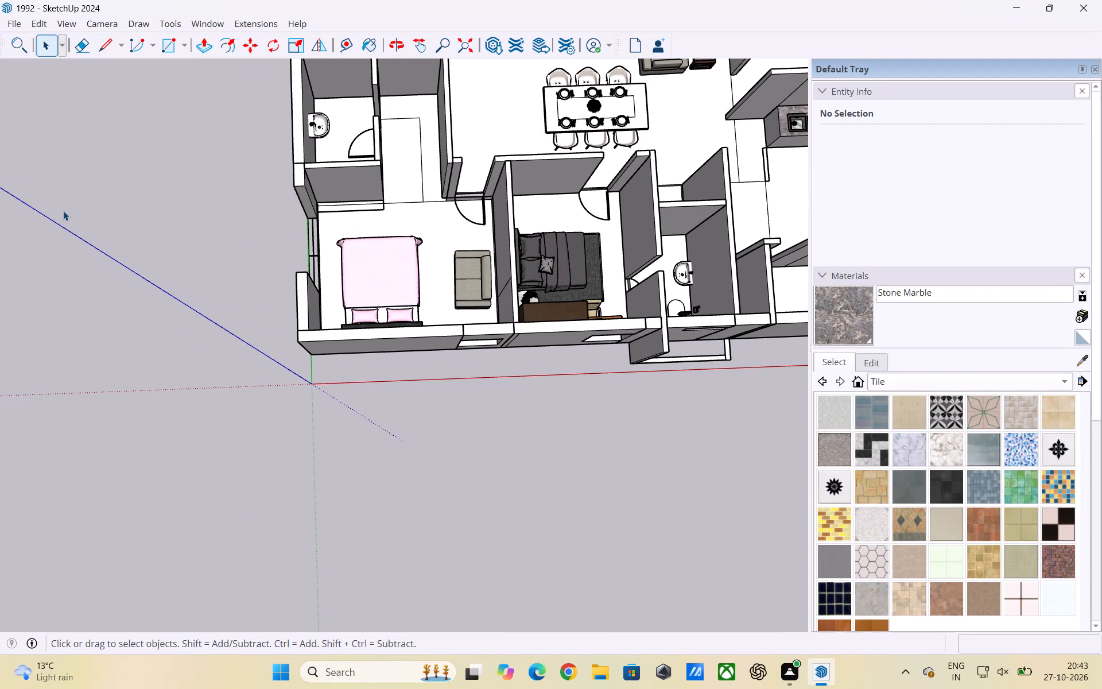
scroll(63, 211, down, 3)
scroll(0, 240, up, 2)
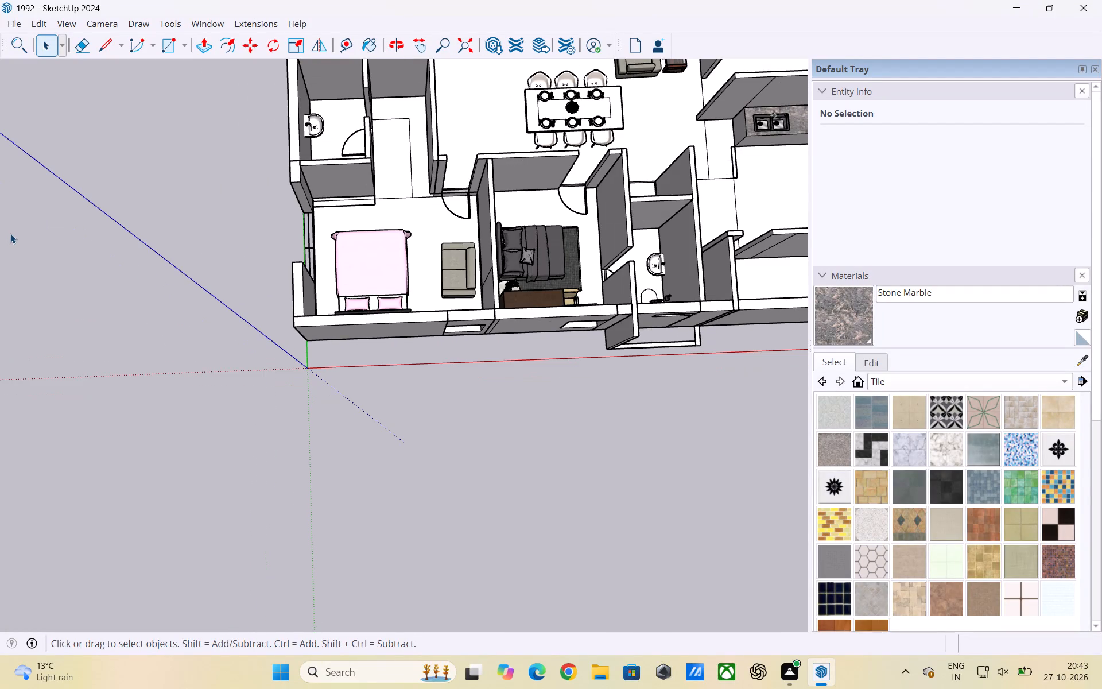
Review the whole furnished apartment from a steep overhead angle, together with the reference floor plan image behind it.
scroll(10, 234, down, 4)
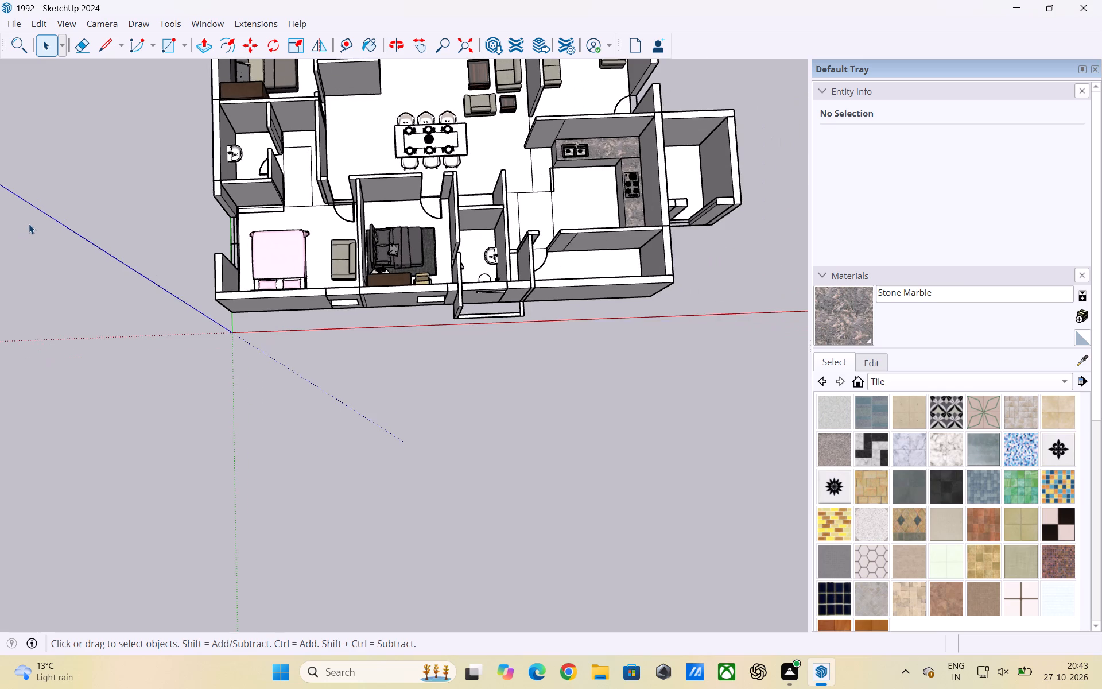
scroll(30, 223, down, 3)
scroll(83, 263, down, 2)
middle_drag(87, 276, 93, 312)
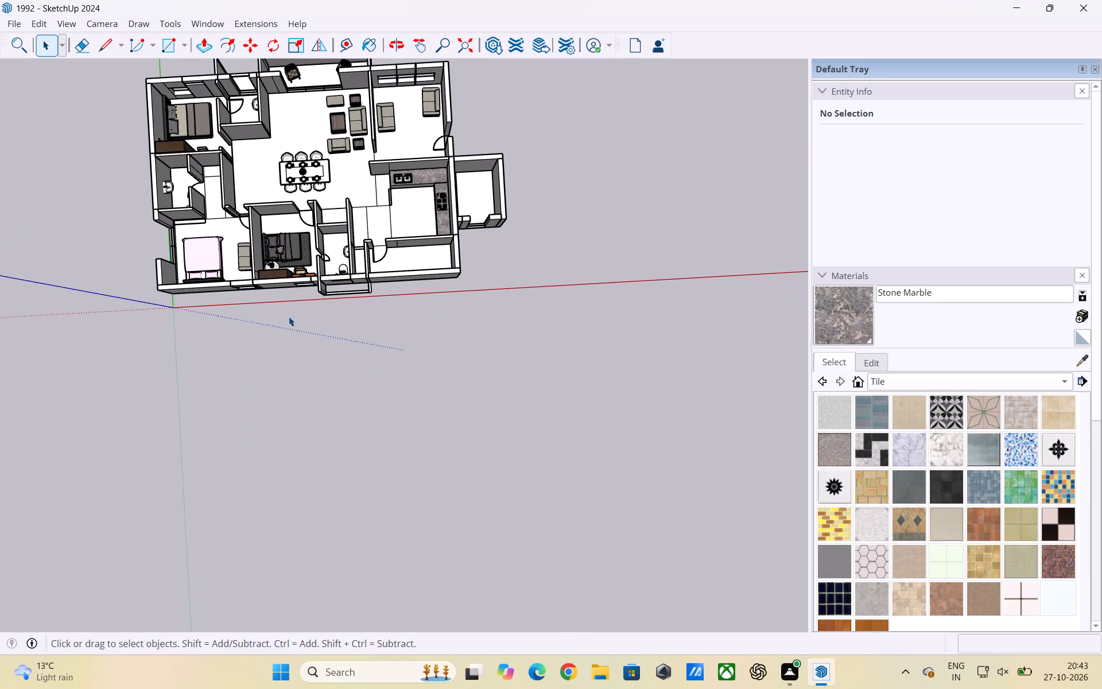
scroll(464, 313, up, 2)
scroll(475, 307, down, 5)
scroll(454, 348, up, 2)
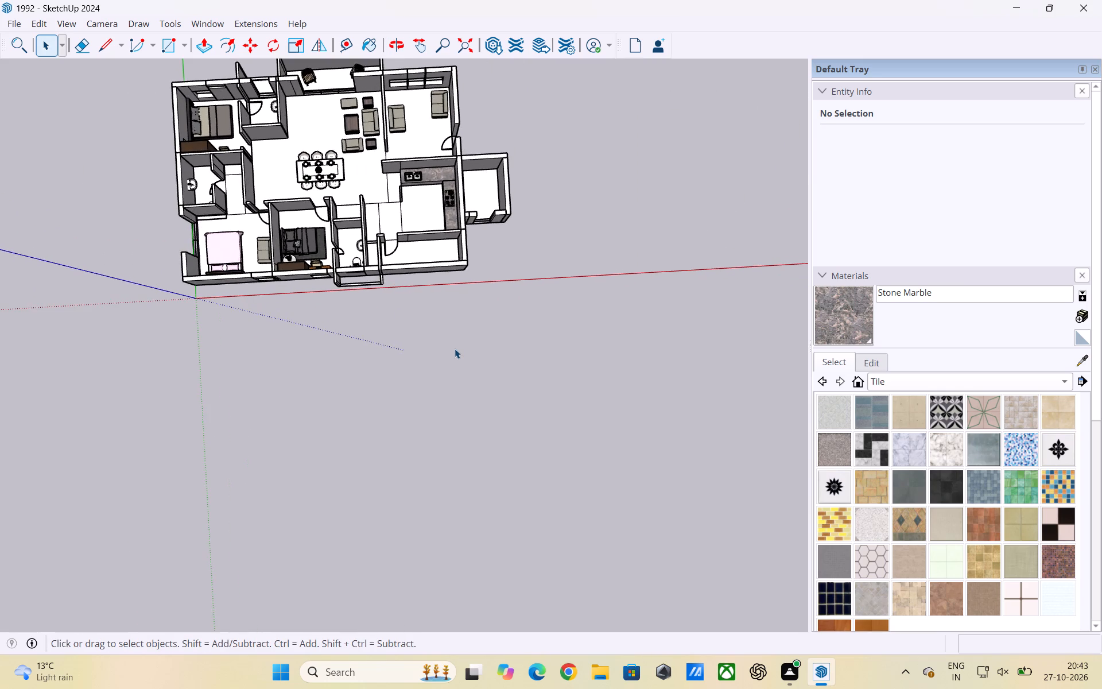
scroll(455, 349, down, 5)
scroll(304, 326, up, 3)
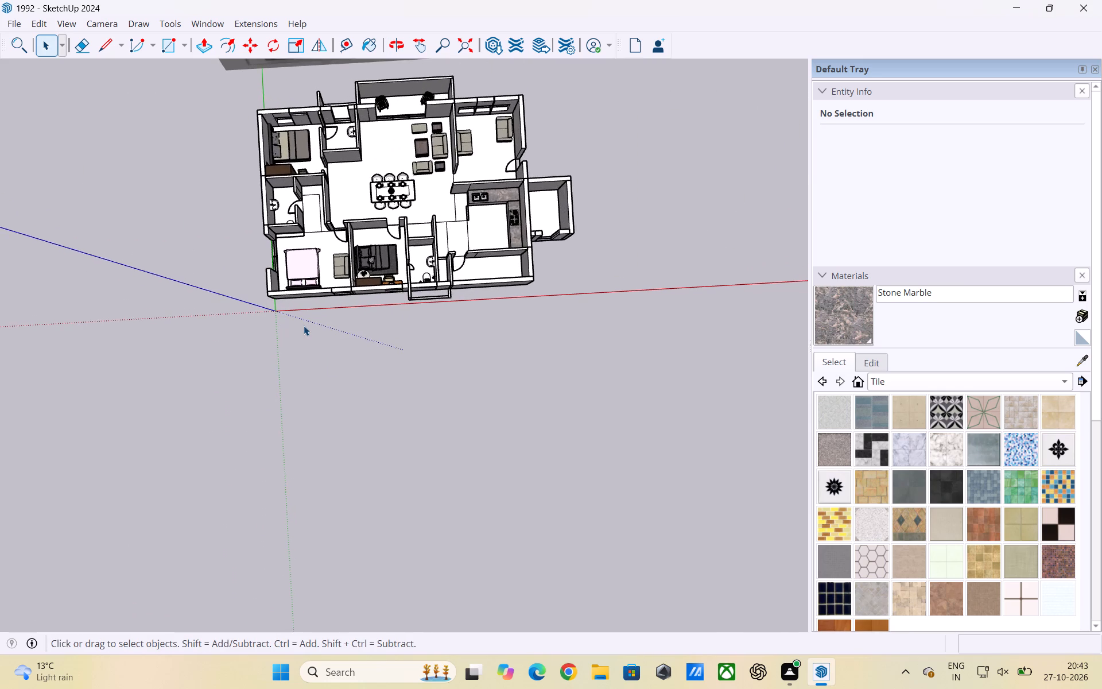
scroll(304, 326, up, 2)
scroll(304, 326, down, 2)
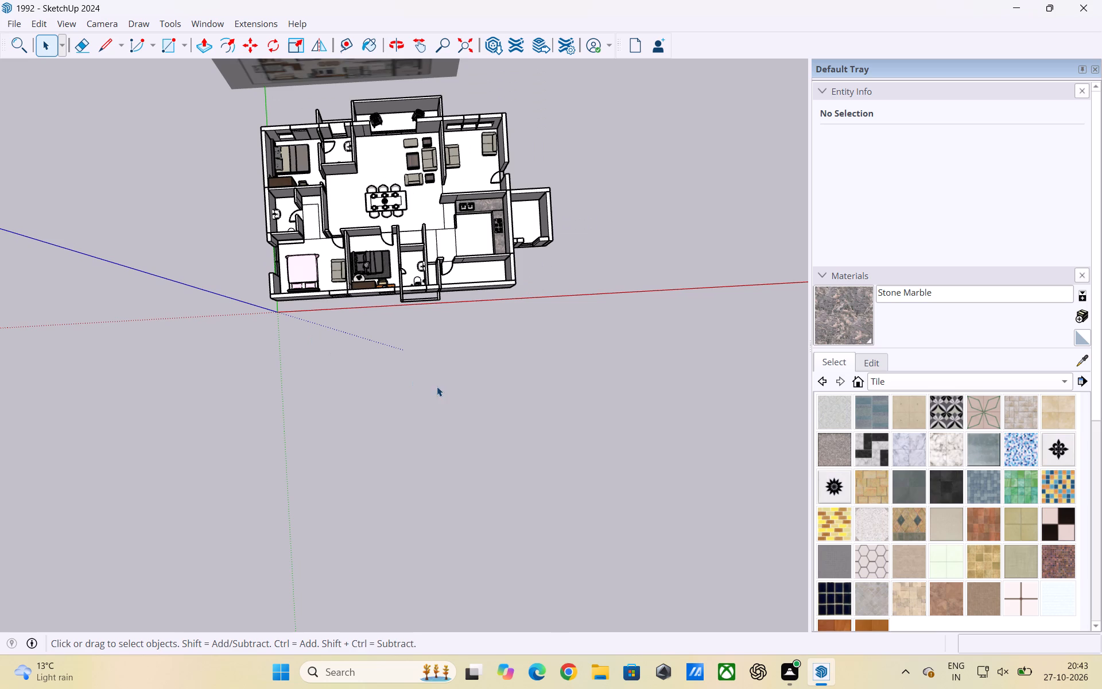
scroll(441, 403, up, 2)
scroll(445, 402, down, 2)
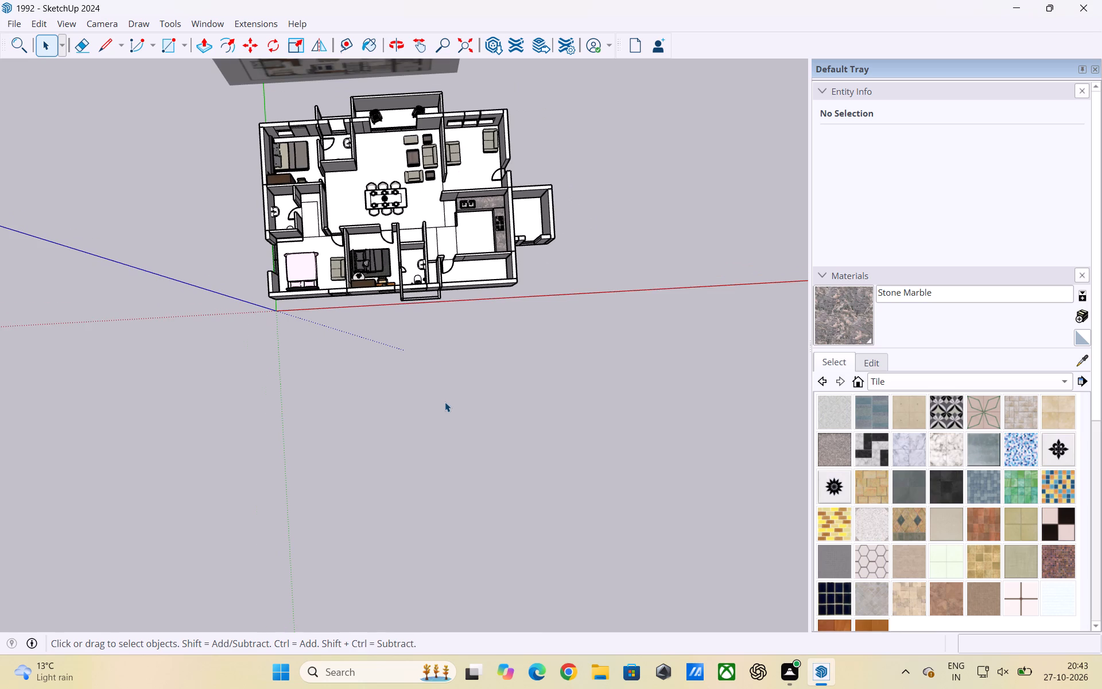
scroll(445, 402, down, 2)
scroll(445, 402, up, 1)
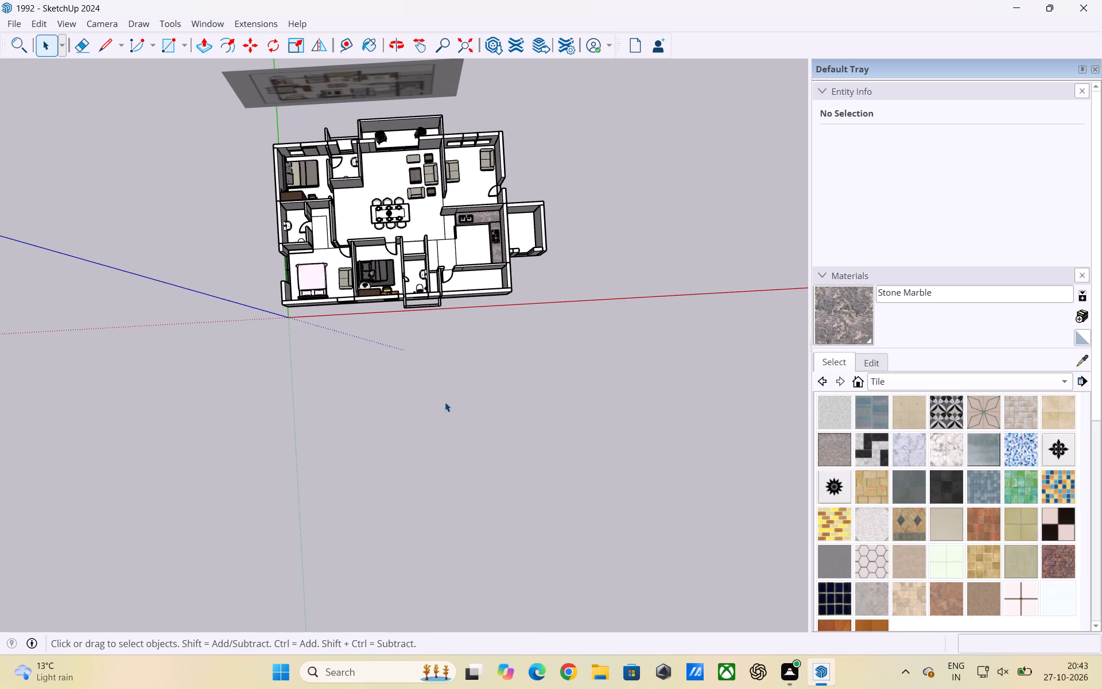
scroll(445, 402, down, 5)
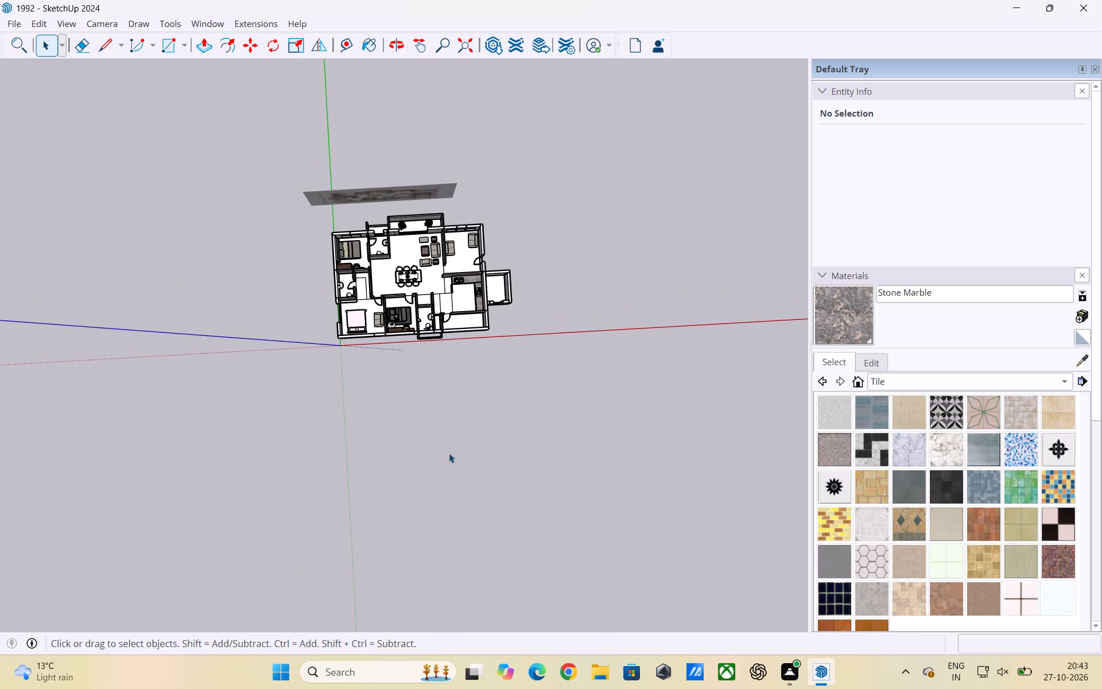
scroll(449, 463, up, 1)
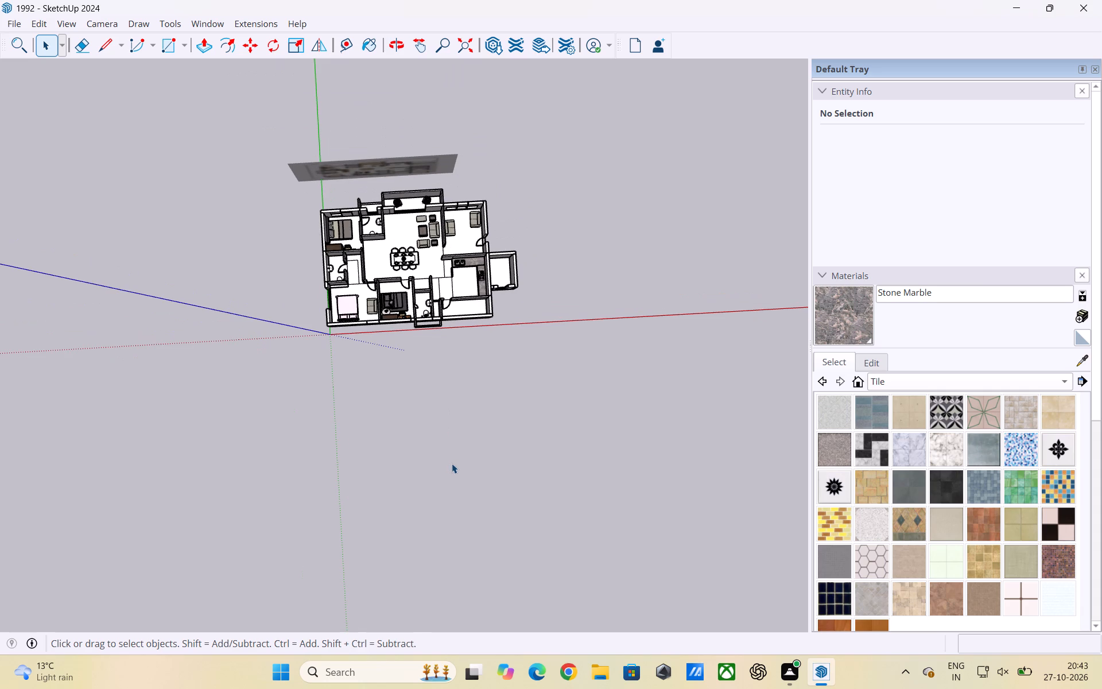
scroll(452, 463, up, 2)
scroll(478, 319, up, 3)
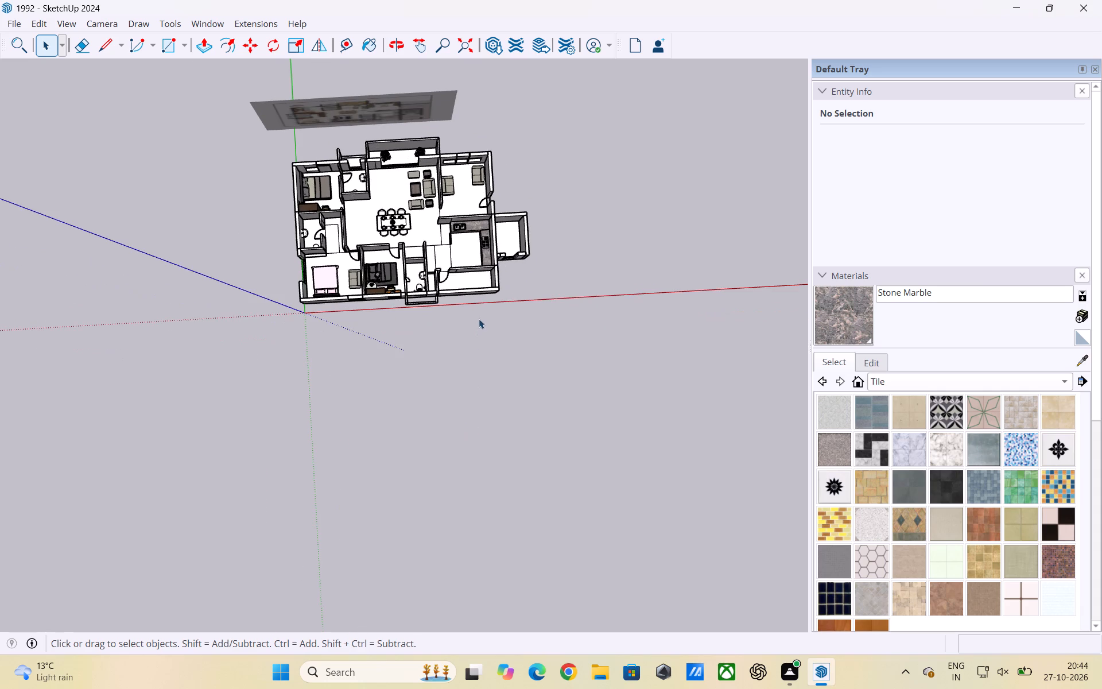
Review the apartment's walls, openings and rooms from lower front angles, comparing them with the reference floor plan image.
middle_drag(500, 362, 514, 266)
scroll(449, 352, up, 3)
middle_drag(425, 359, 465, 355)
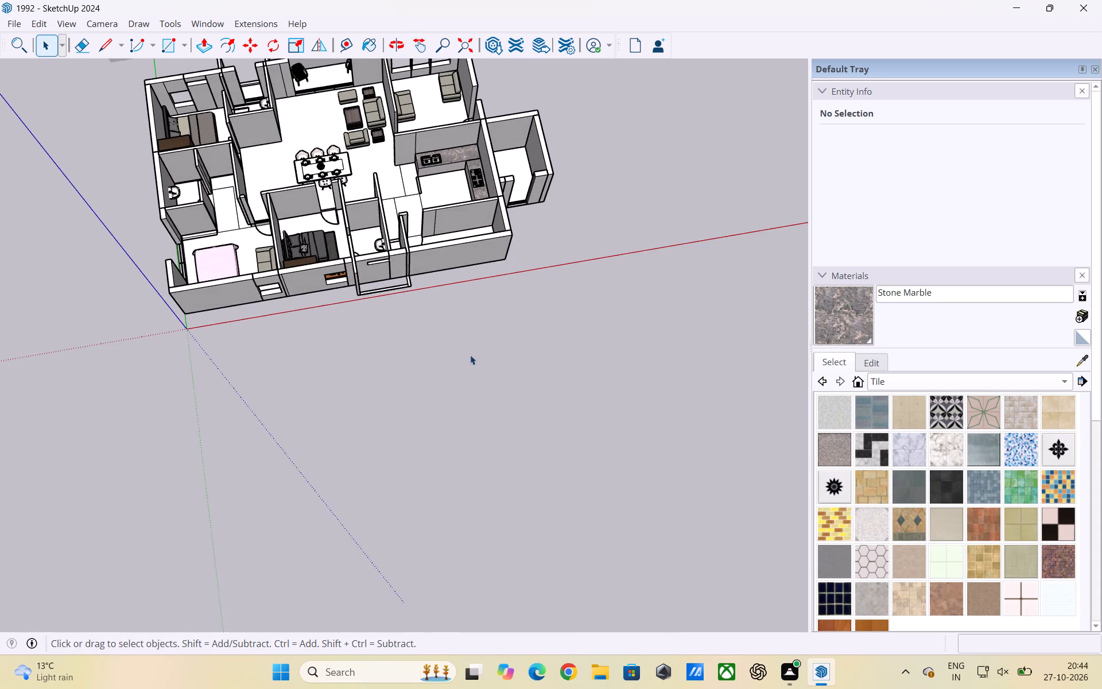
scroll(483, 356, down, 2)
scroll(492, 405, up, 2)
middle_drag(495, 398, 469, 404)
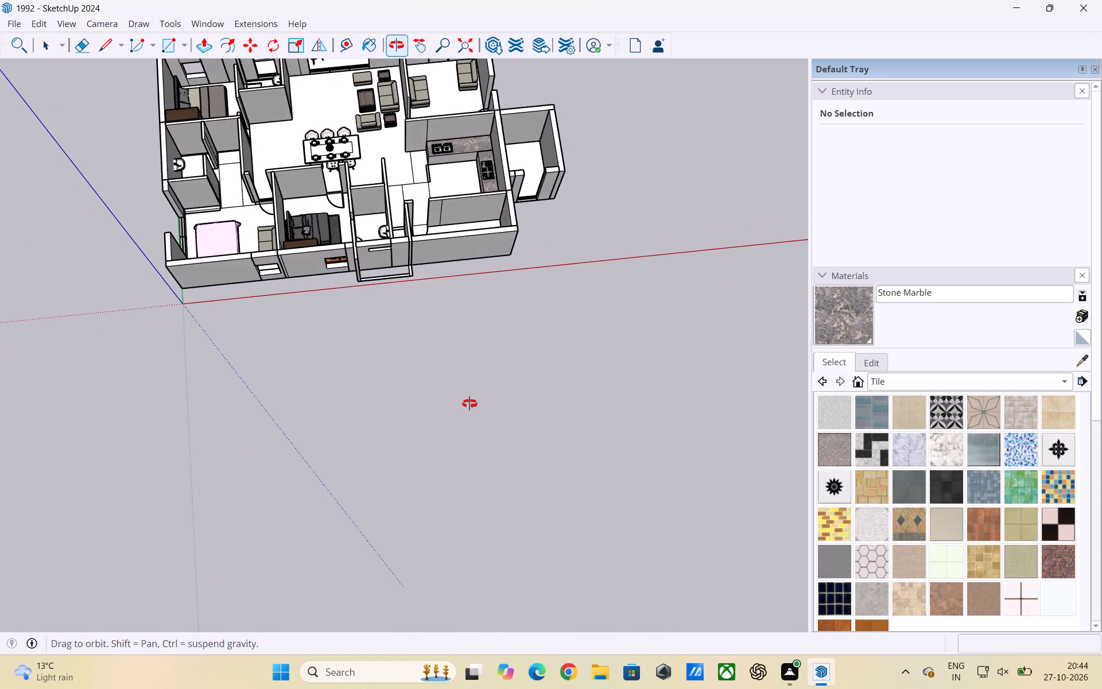
middle_drag(469, 404, 501, 397)
scroll(550, 385, down, 2)
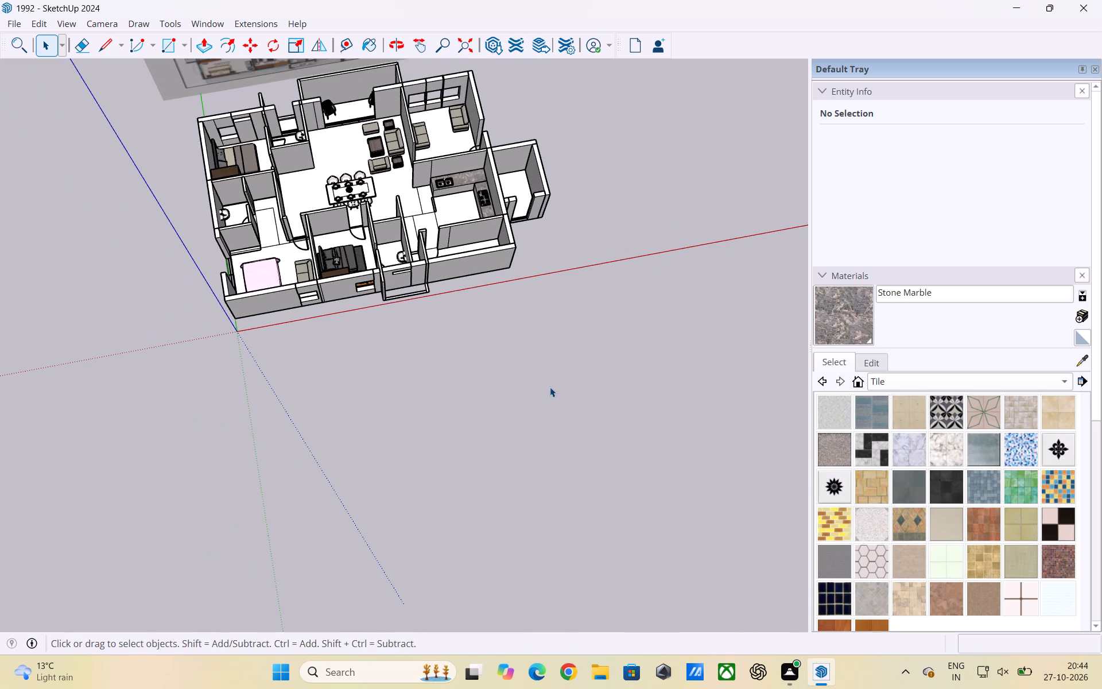
scroll(518, 427, down, 2)
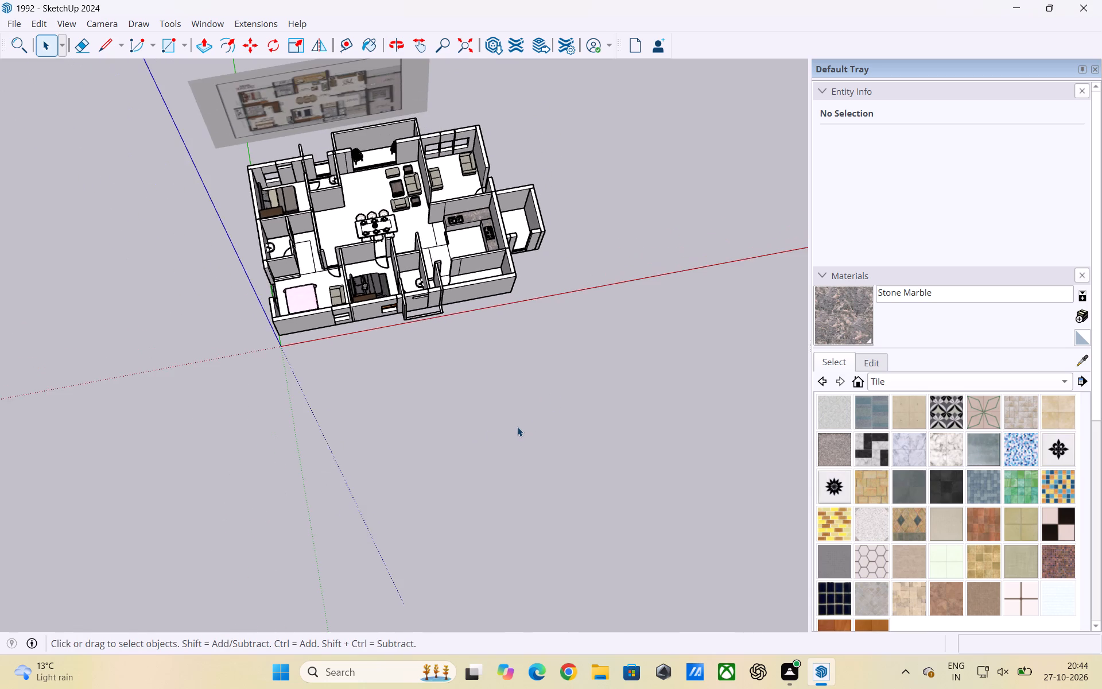
scroll(467, 435, up, 3)
scroll(511, 442, down, 2)
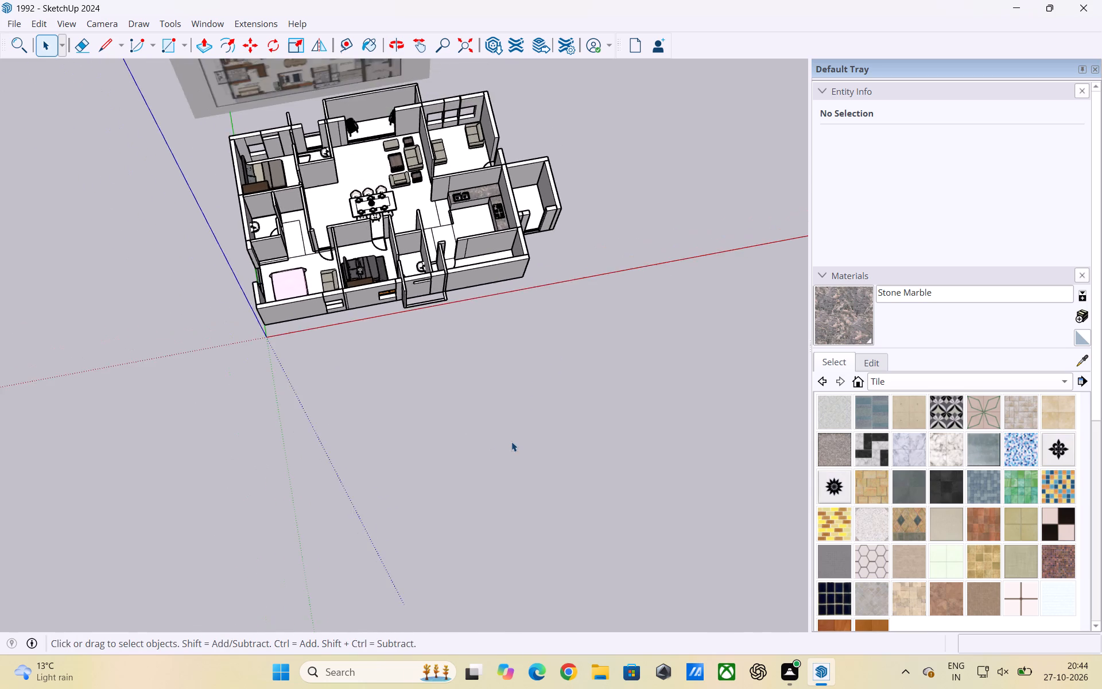
scroll(511, 442, down, 4)
middle_drag(511, 442, 454, 347)
scroll(454, 347, up, 3)
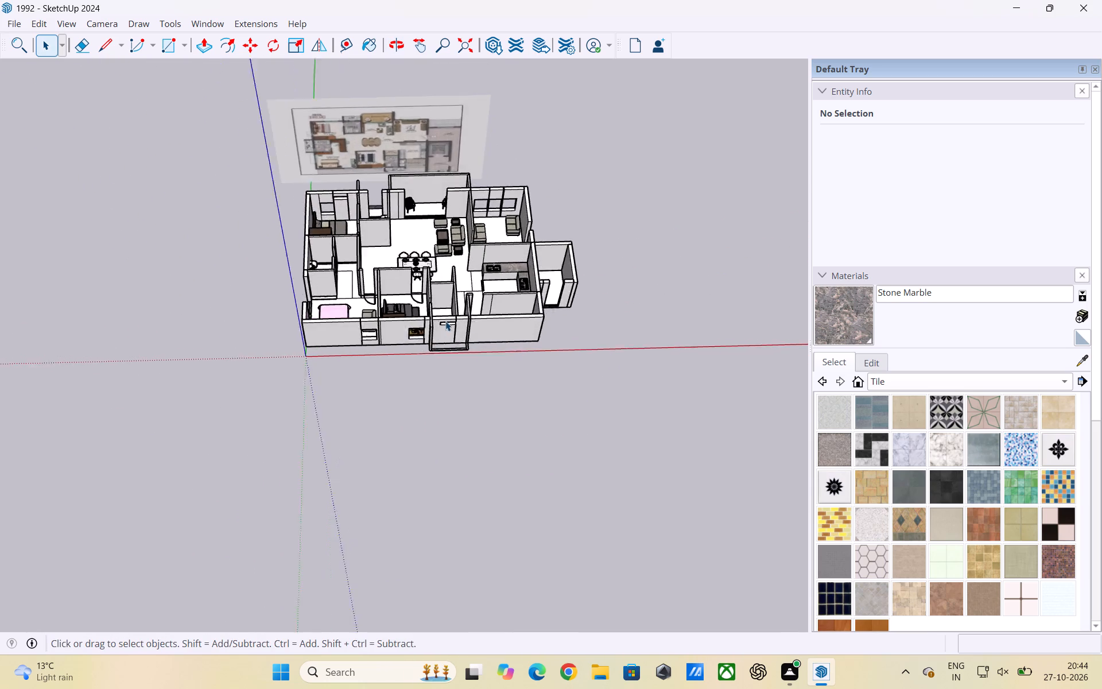
Close the floor gap in the outer wall opening beside the pink bed with two adjoining rectangles, each about 3' by 9".
scroll(445, 321, up, 7)
middle_drag(294, 407, 668, 355)
scroll(317, 419, up, 3)
middle_drag(261, 458, 522, 447)
scroll(426, 427, down, 5)
middle_drag(437, 512, 441, 617)
scroll(425, 554, up, 10)
middle_drag(427, 551, 366, 562)
scroll(333, 454, down, 5)
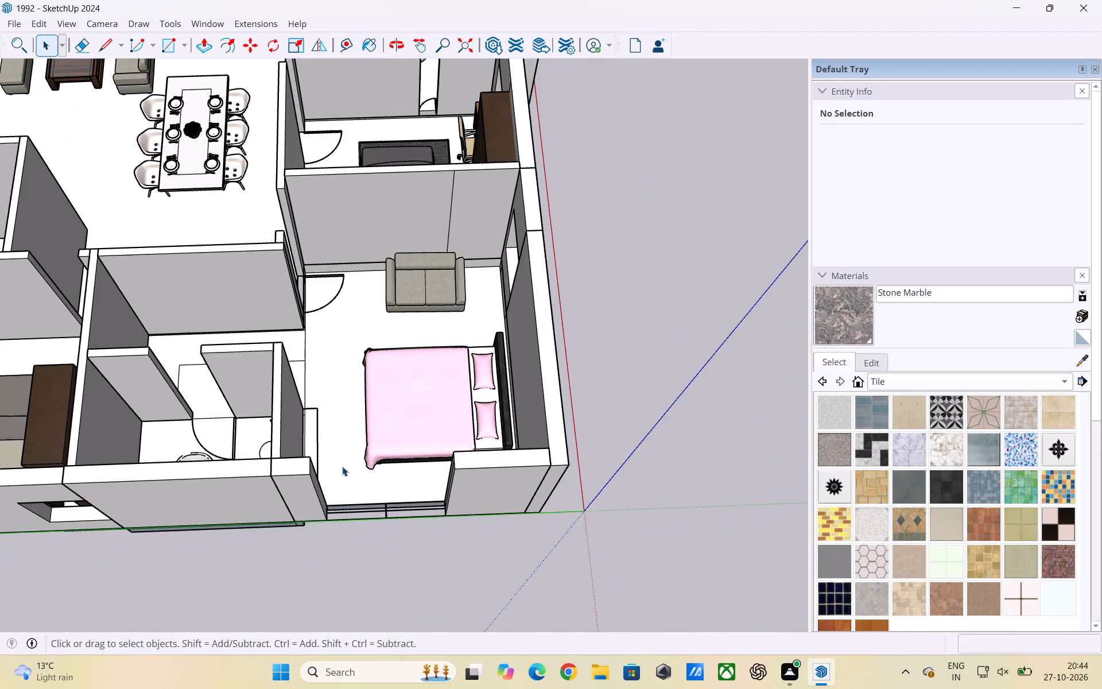
middle_drag(350, 489, 351, 567)
scroll(359, 513, up, 10)
middle_drag(330, 524, 321, 486)
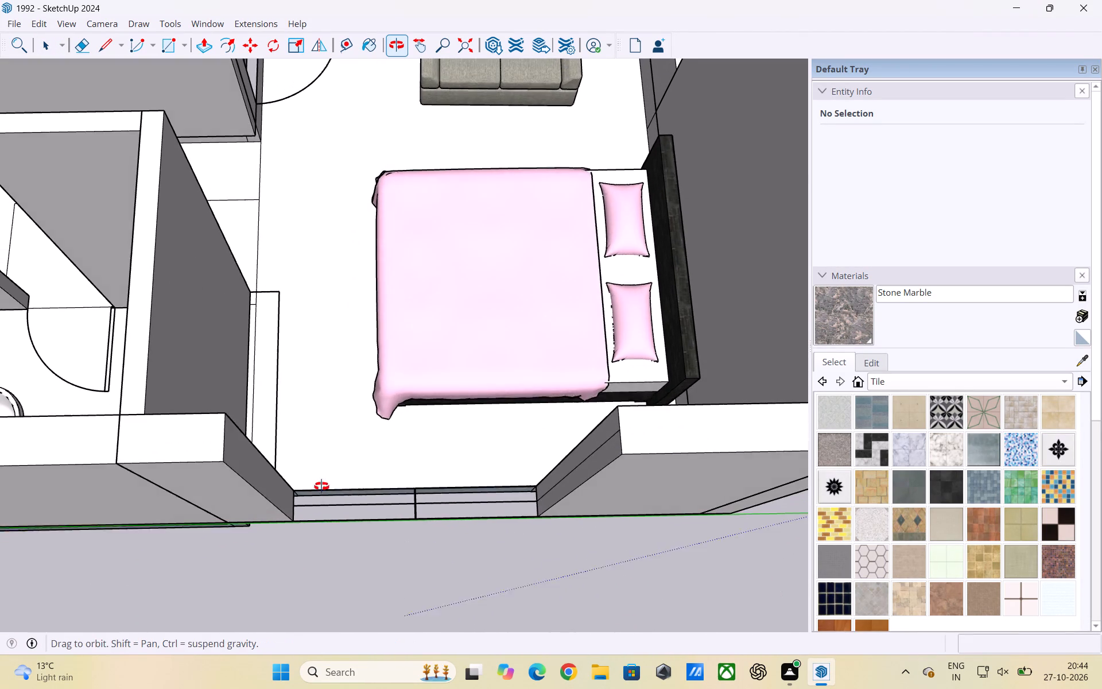
middle_drag(321, 486, 321, 480)
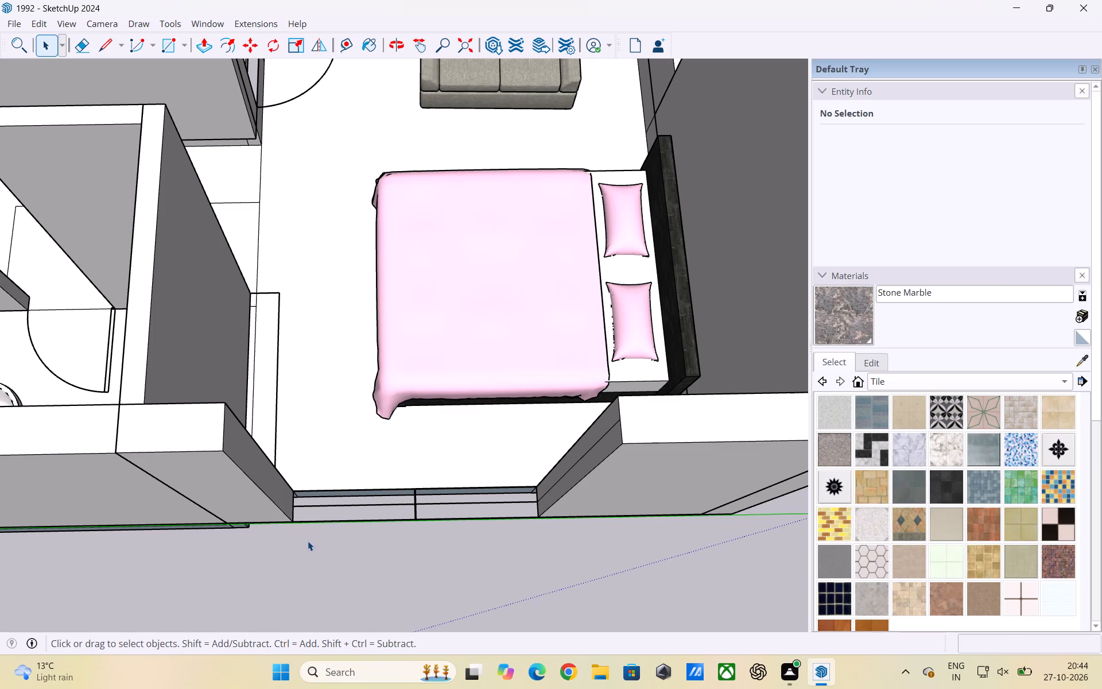
key(r)
scroll(253, 533, up, 3)
click(303, 481)
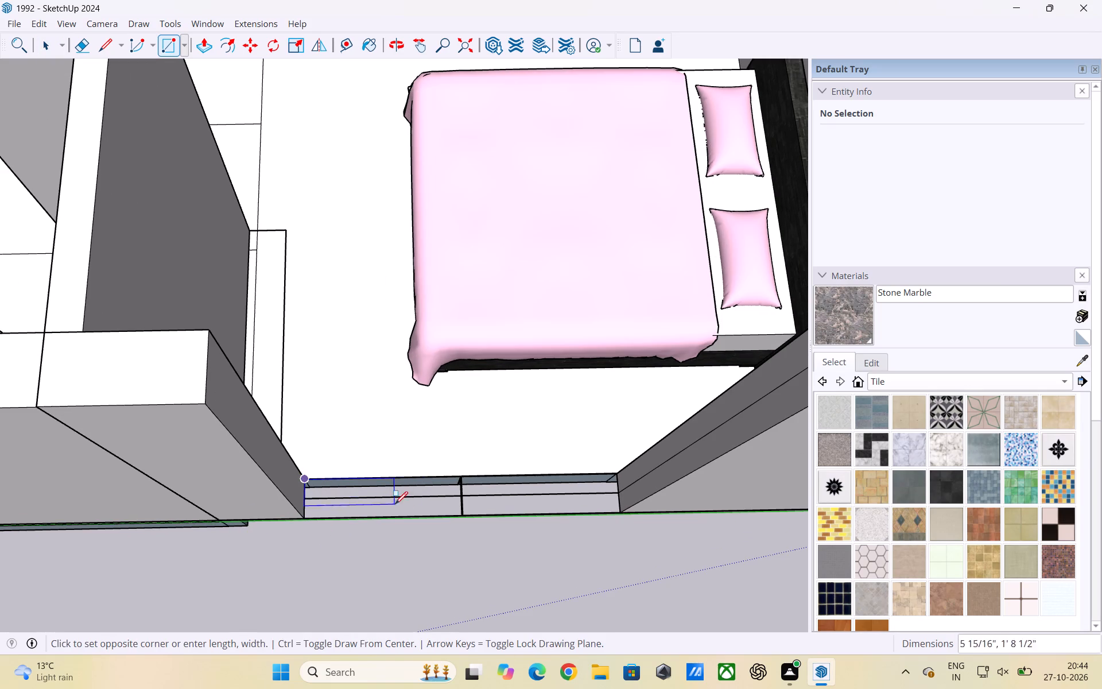
click(461, 520)
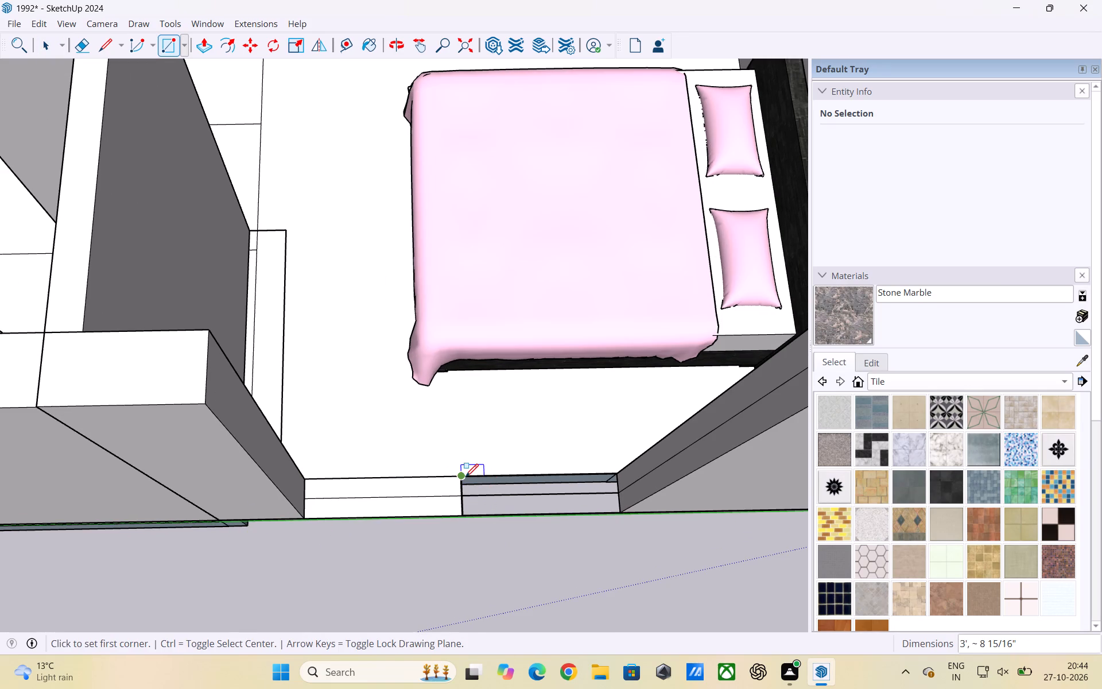
click(465, 477)
click(618, 505)
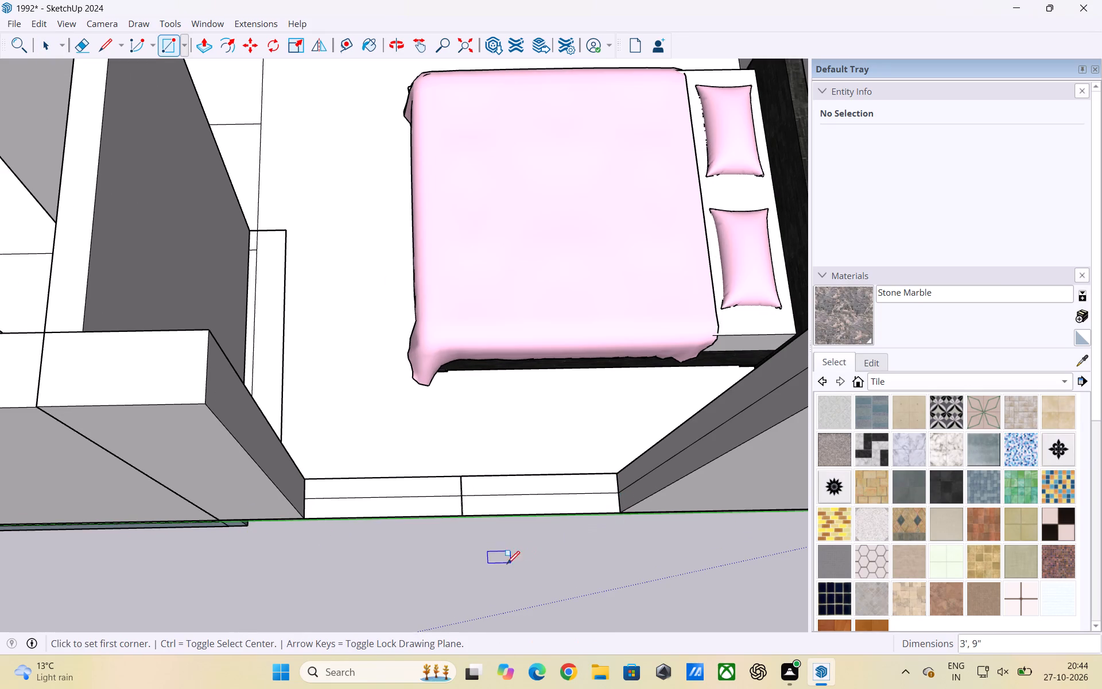
key(space)
Open the bathroom-side wall piece at the pink-bed bedroom's outer opening for editing and select its end face.
scroll(274, 540, down, 6)
middle_drag(346, 548, 350, 476)
scroll(392, 517, up, 3)
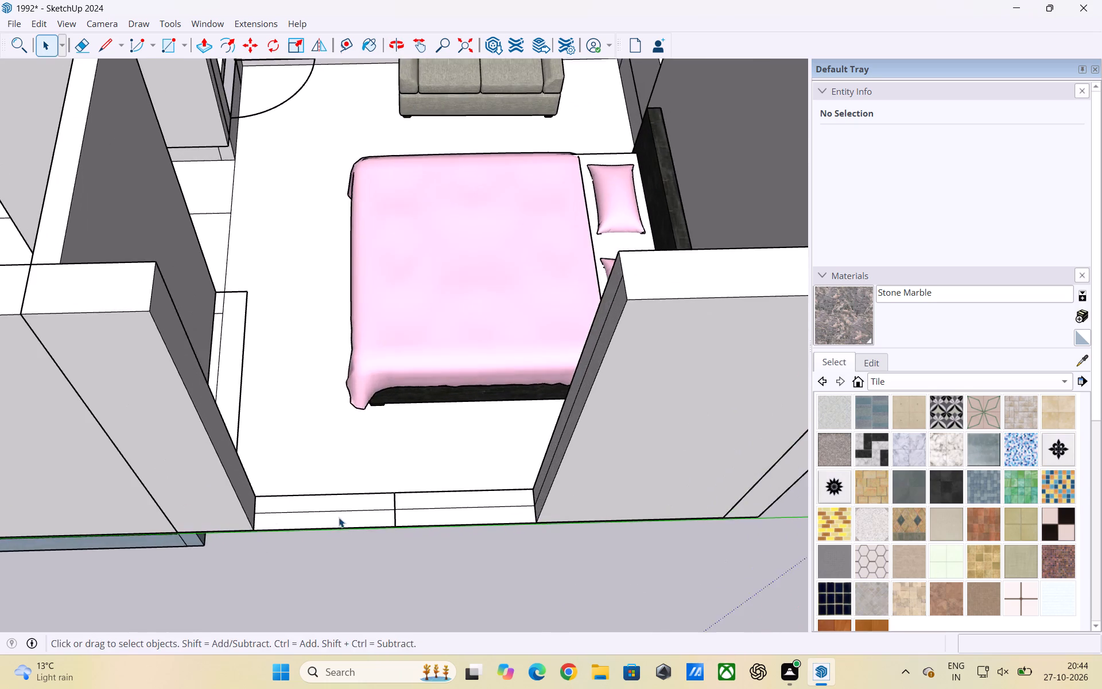
middle_drag(270, 517, 503, 523)
scroll(546, 429, up, 2)
middle_drag(537, 441, 261, 442)
scroll(557, 411, down, 4)
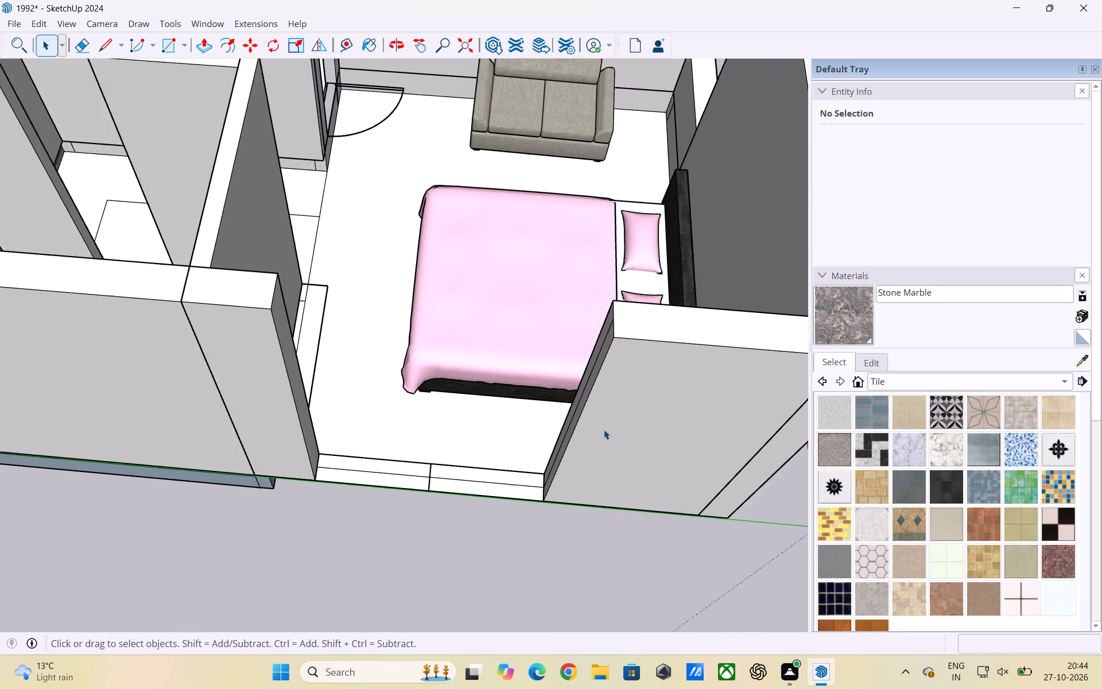
scroll(604, 429, down, 5)
middle_drag(680, 460, 461, 500)
scroll(376, 448, up, 2)
middle_drag(515, 467, 406, 497)
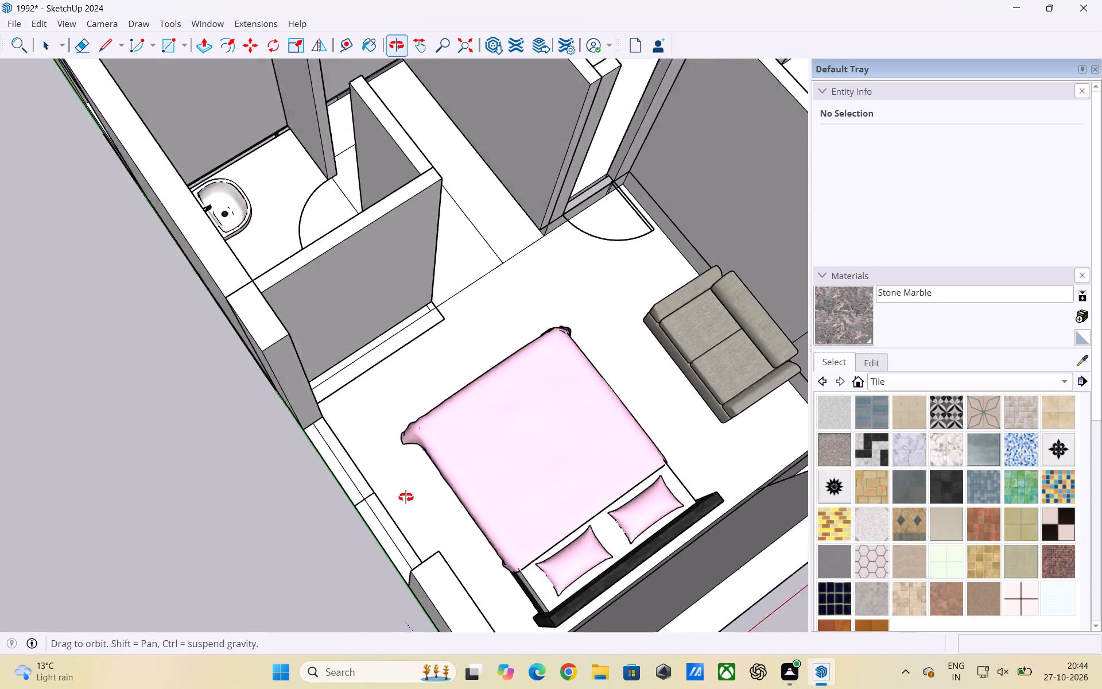
middle_drag(406, 497, 375, 488)
scroll(286, 357, up, 2)
click(287, 359)
double_click(288, 360)
click(288, 360)
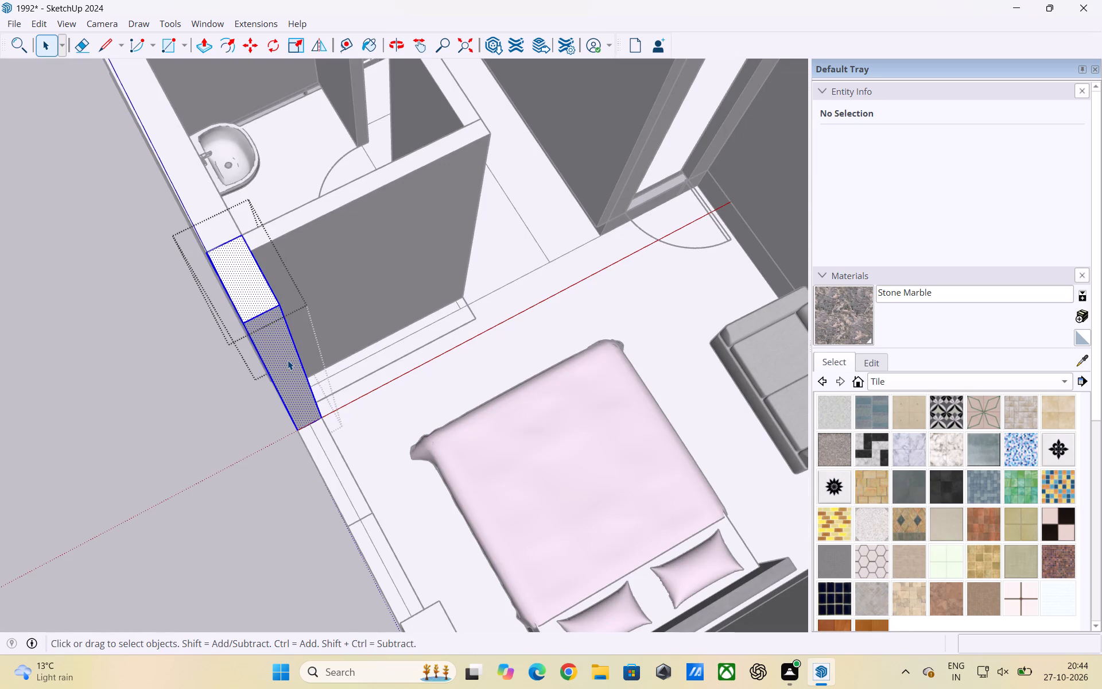
click(282, 369)
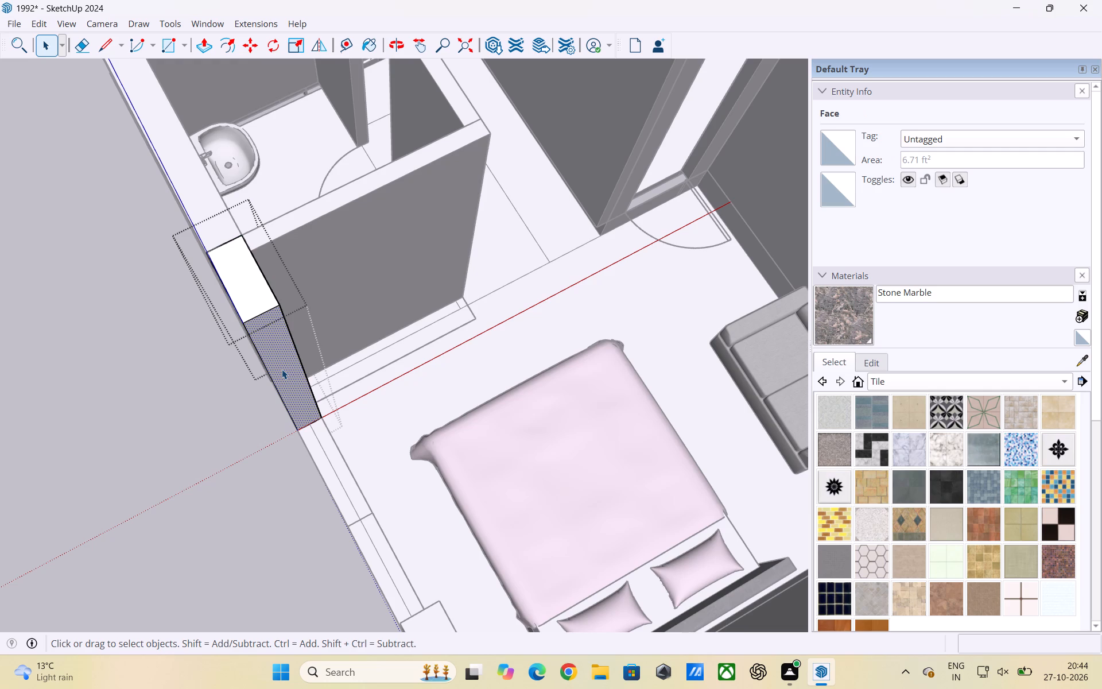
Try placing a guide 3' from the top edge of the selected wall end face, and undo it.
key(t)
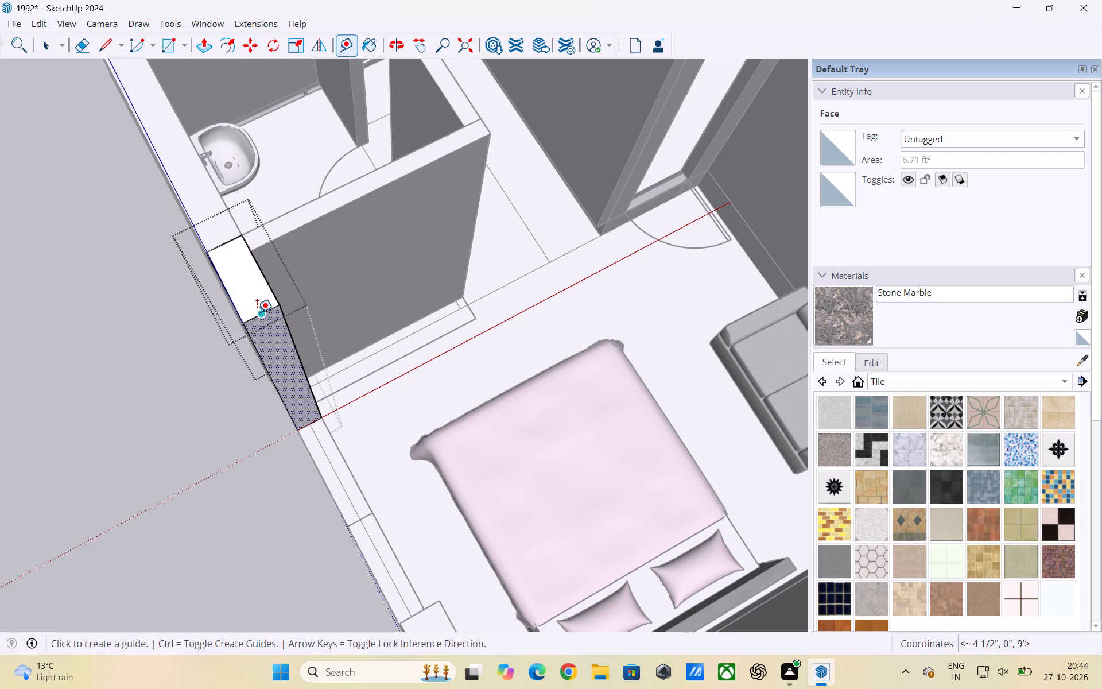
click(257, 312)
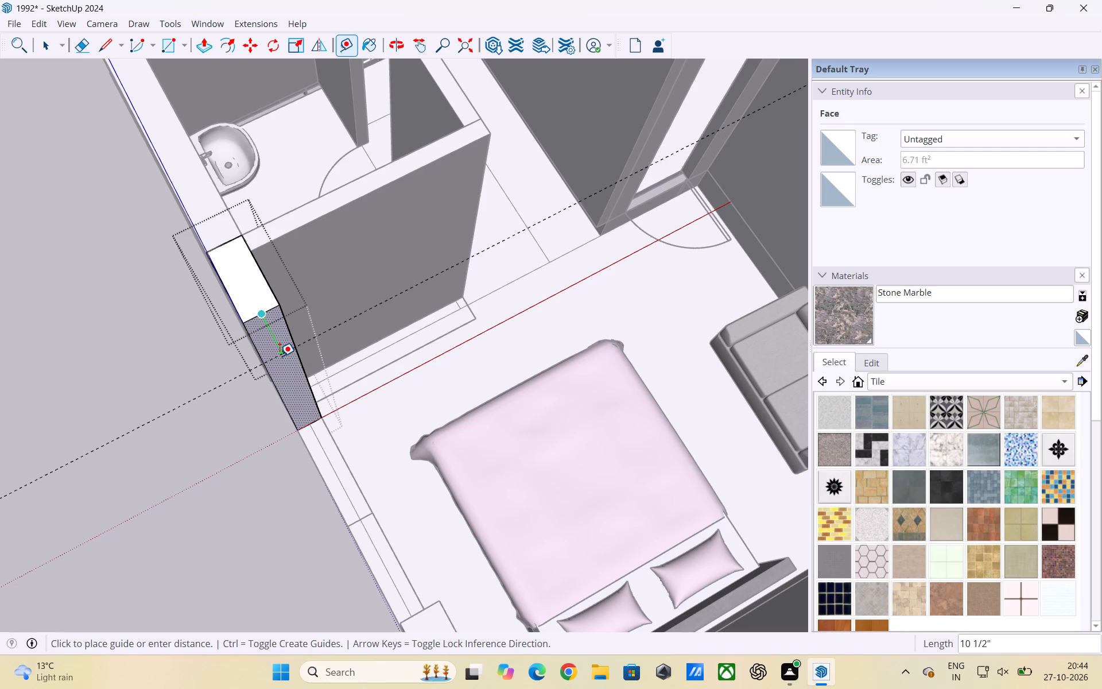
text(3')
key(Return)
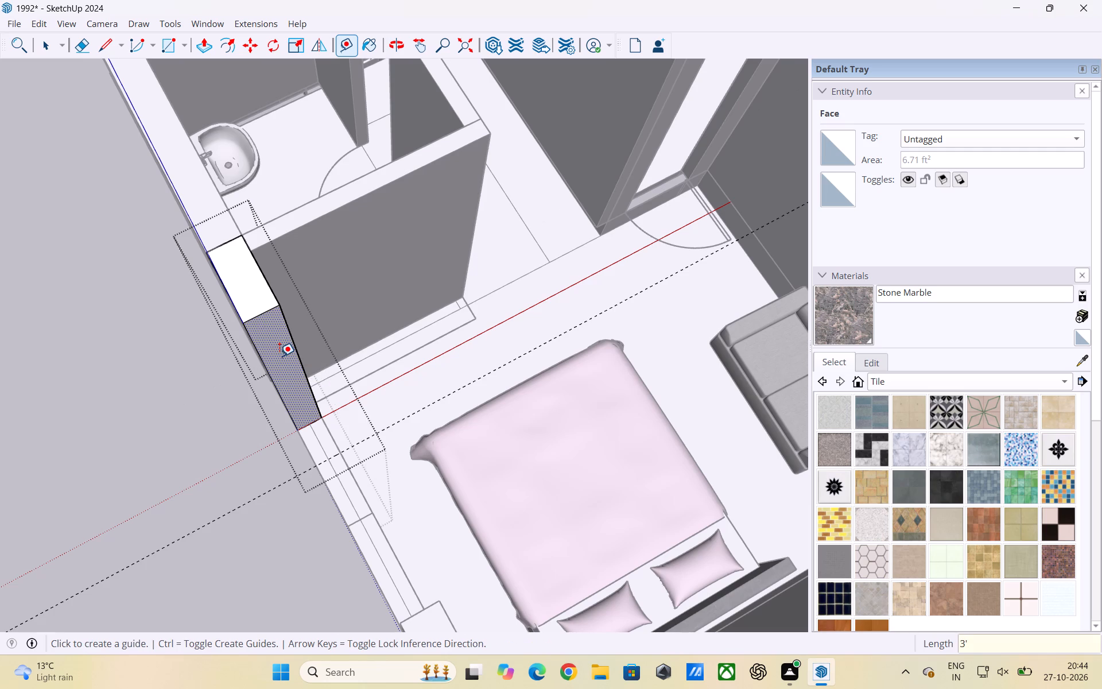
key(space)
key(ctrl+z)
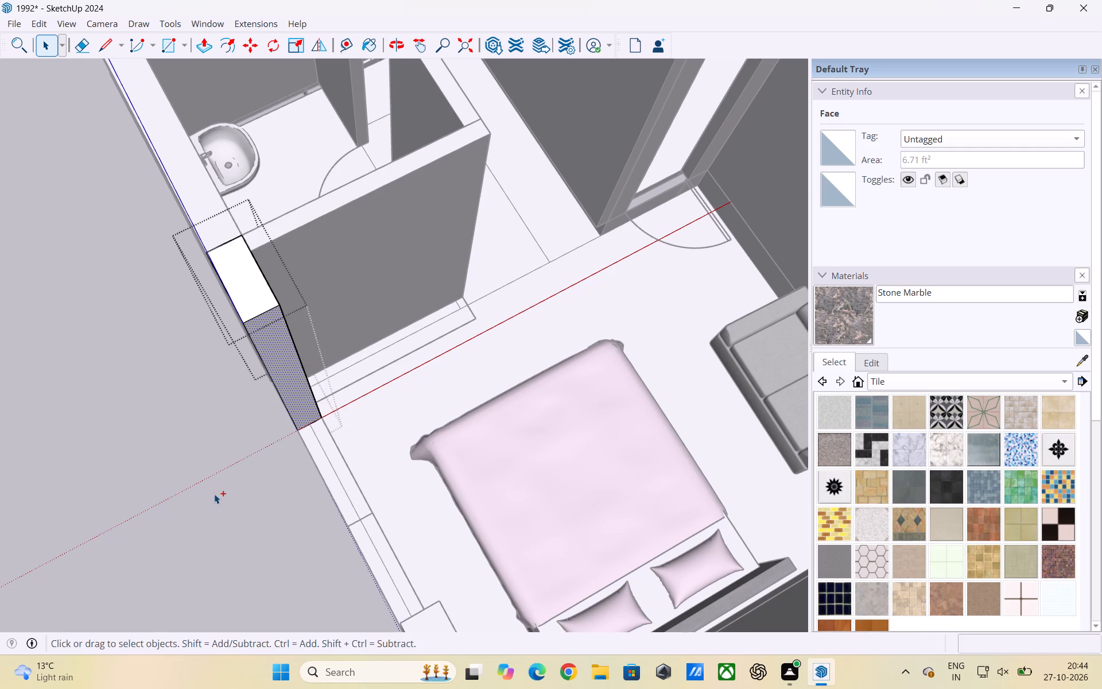
Place a guide 3' below the top edge of the wall piece's end face at the pink-bed bedroom's outer opening.
scroll(273, 485, up, 2)
middle_drag(310, 451, 308, 365)
scroll(345, 377, down, 3)
middle_drag(351, 399, 330, 366)
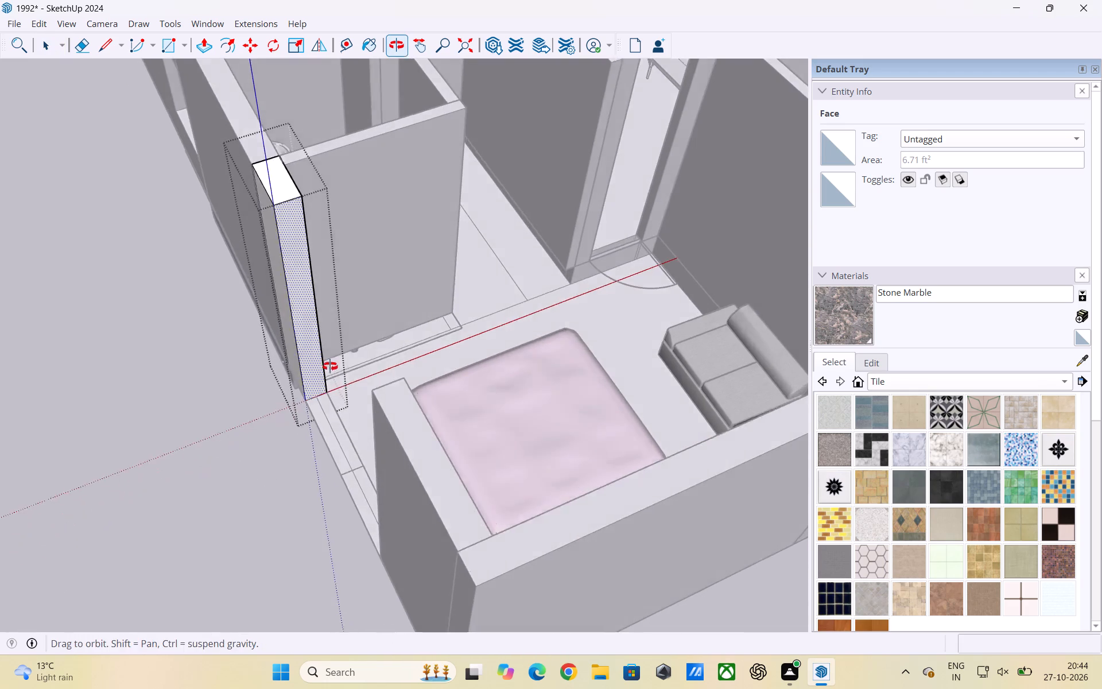
middle_drag(330, 366, 334, 346)
scroll(321, 266, up, 2)
scroll(300, 186, up, 6)
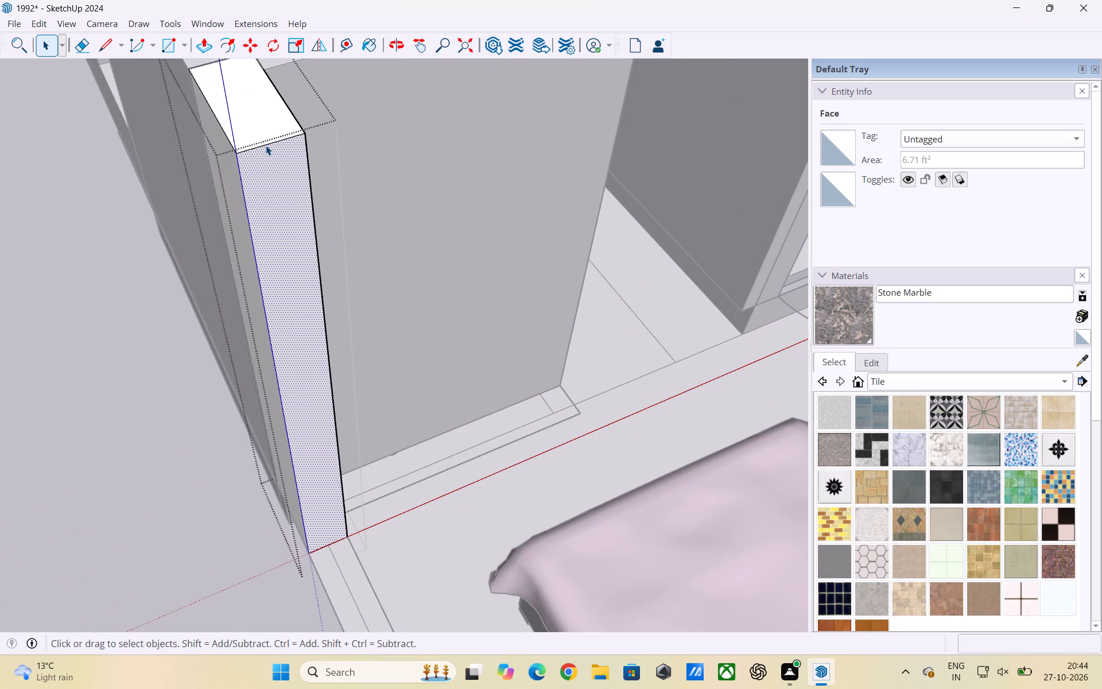
key(t)
click(270, 142)
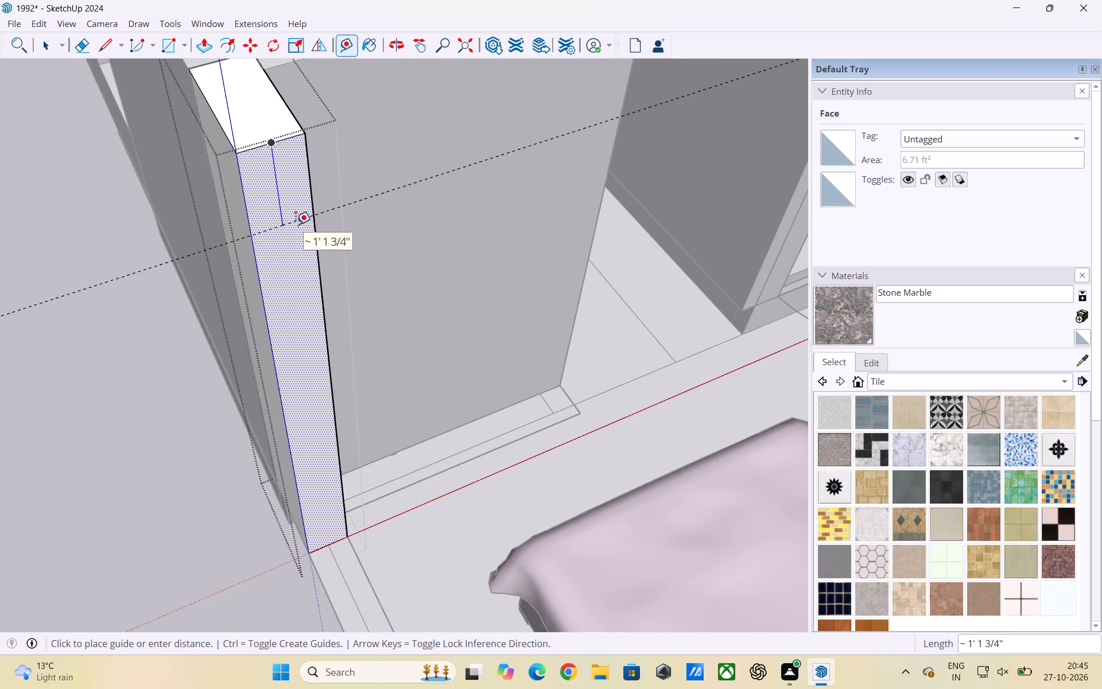
text(3')
key(Return)
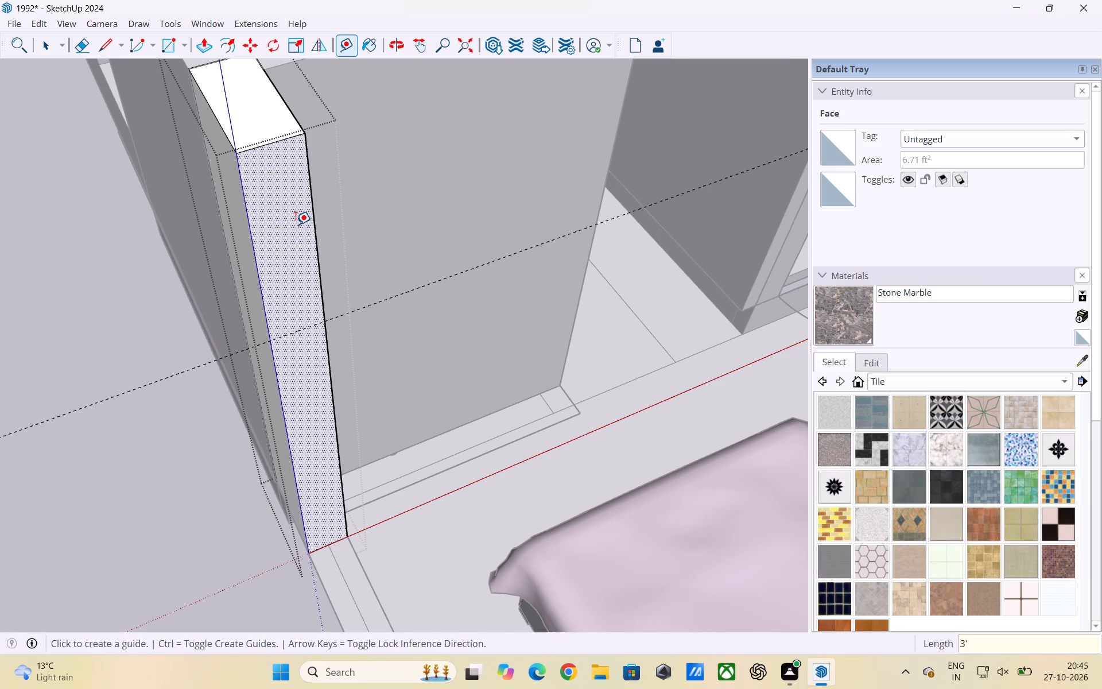
Place a guide point 2' above the bottom edge of the same wall end face.
click(328, 543)
key(2)
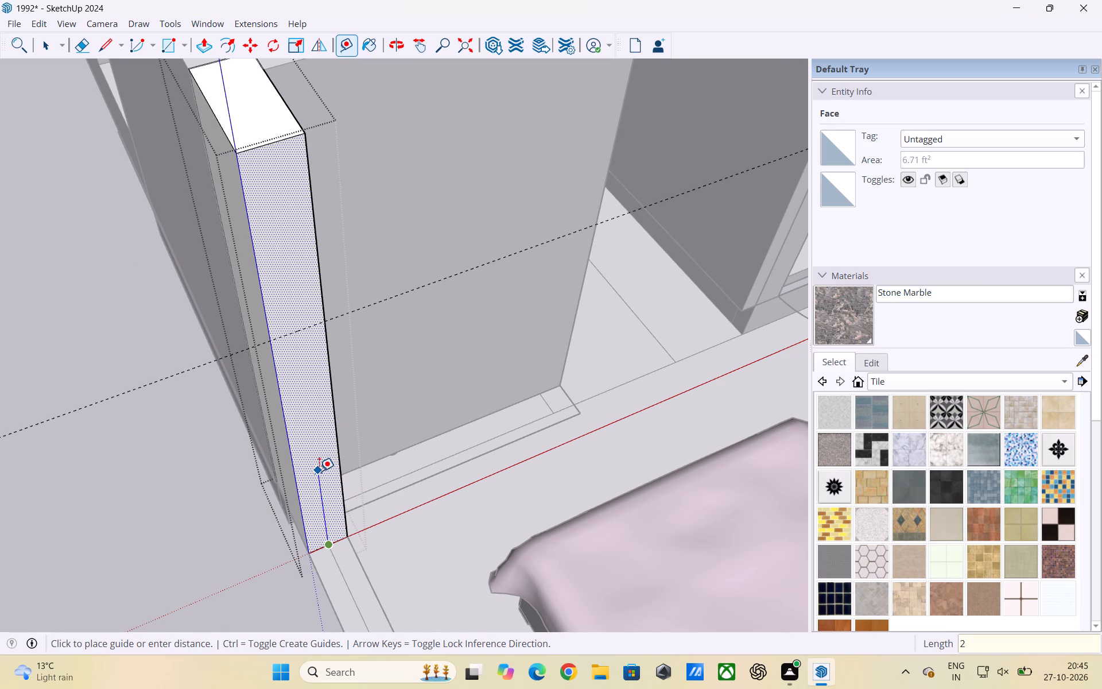
key(apostrophe)
key(Return)
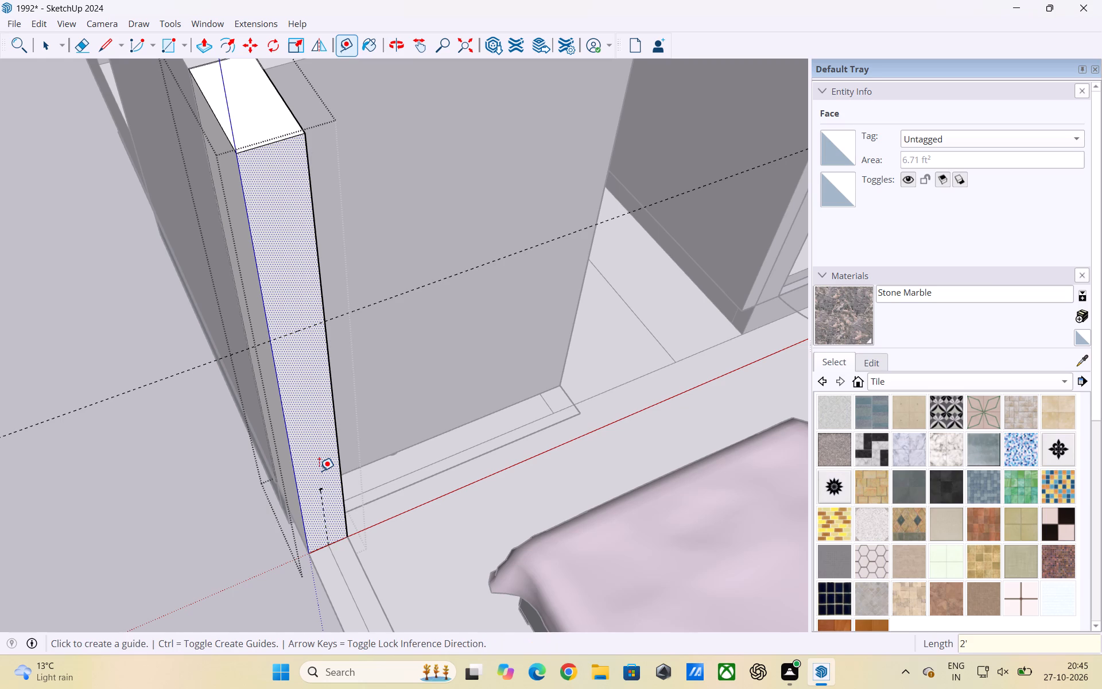
key(space)
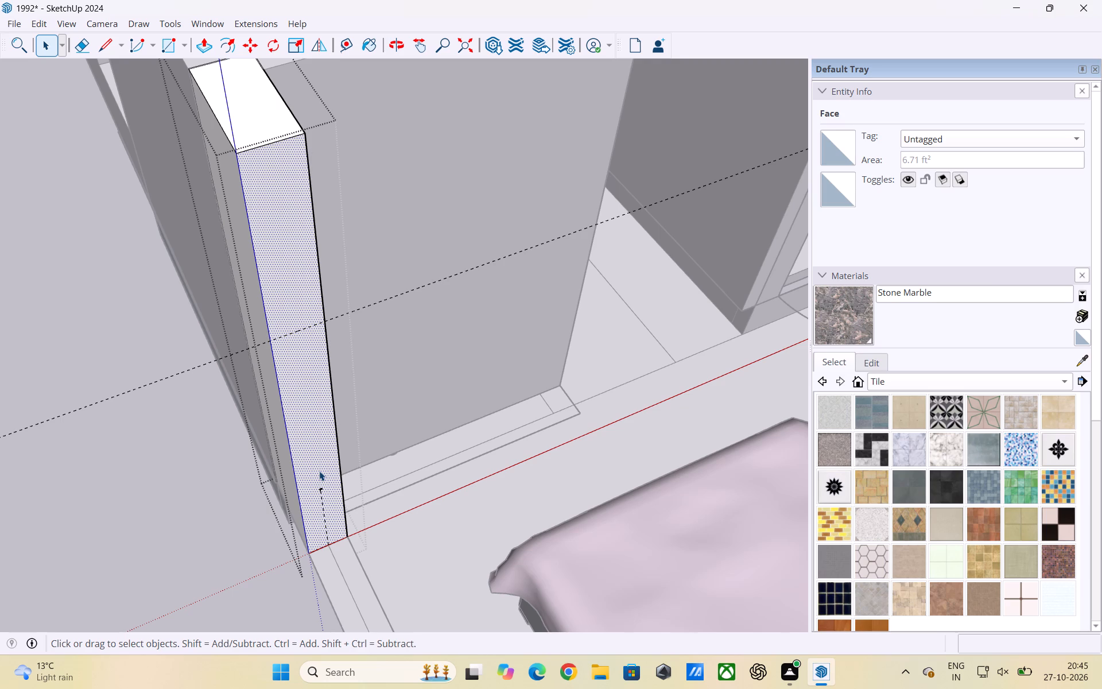
Copy the end face's top edge down to the 3' guide and again to the 2' guide point, splitting the face into three.
scroll(285, 436, down, 1)
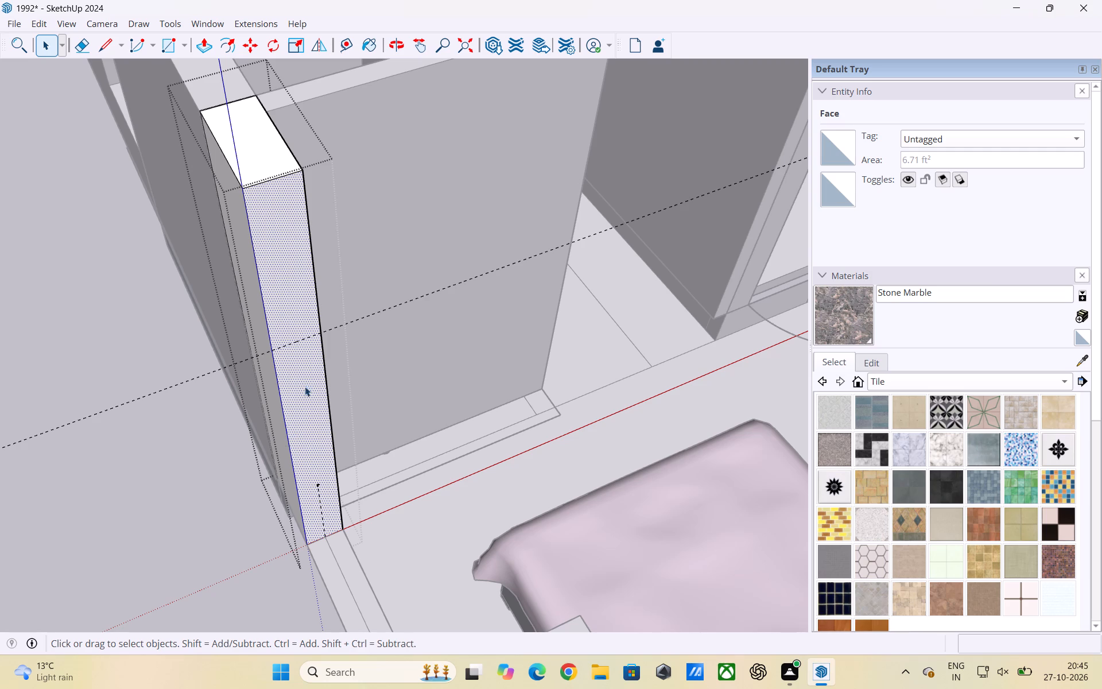
click(272, 180)
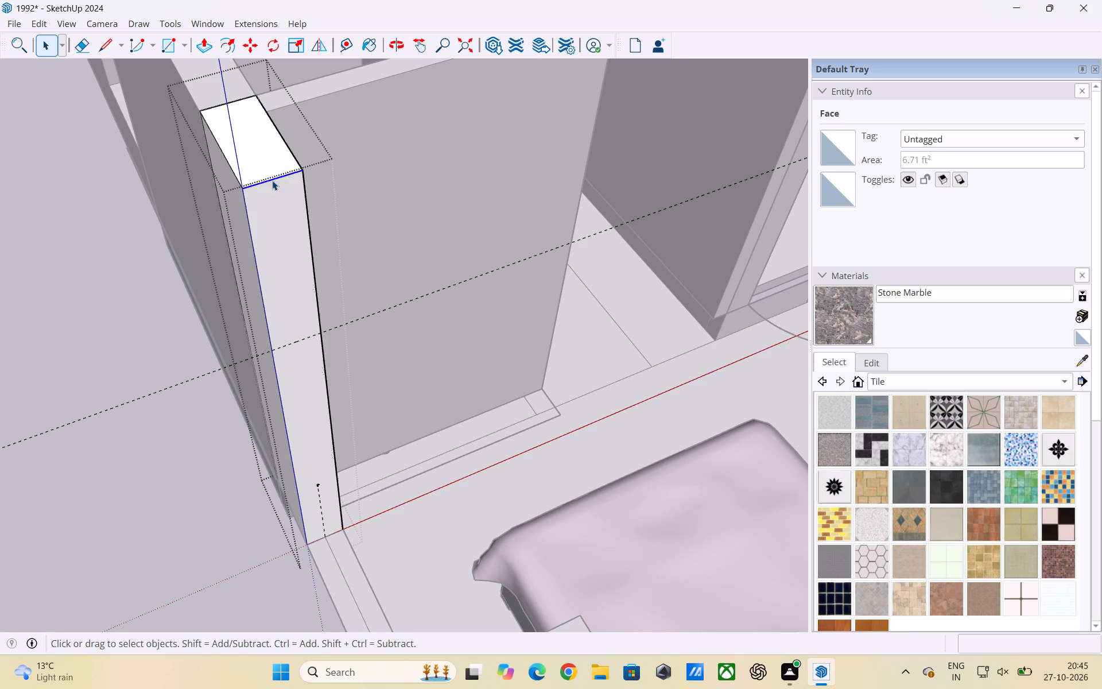
key(m)
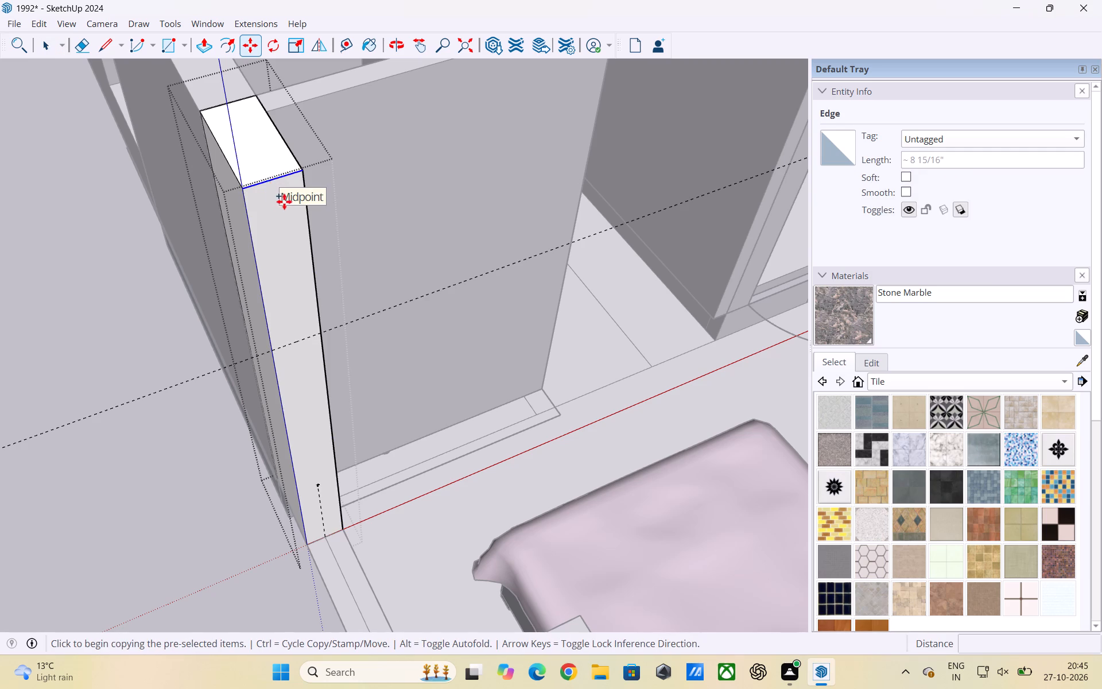
click(276, 180)
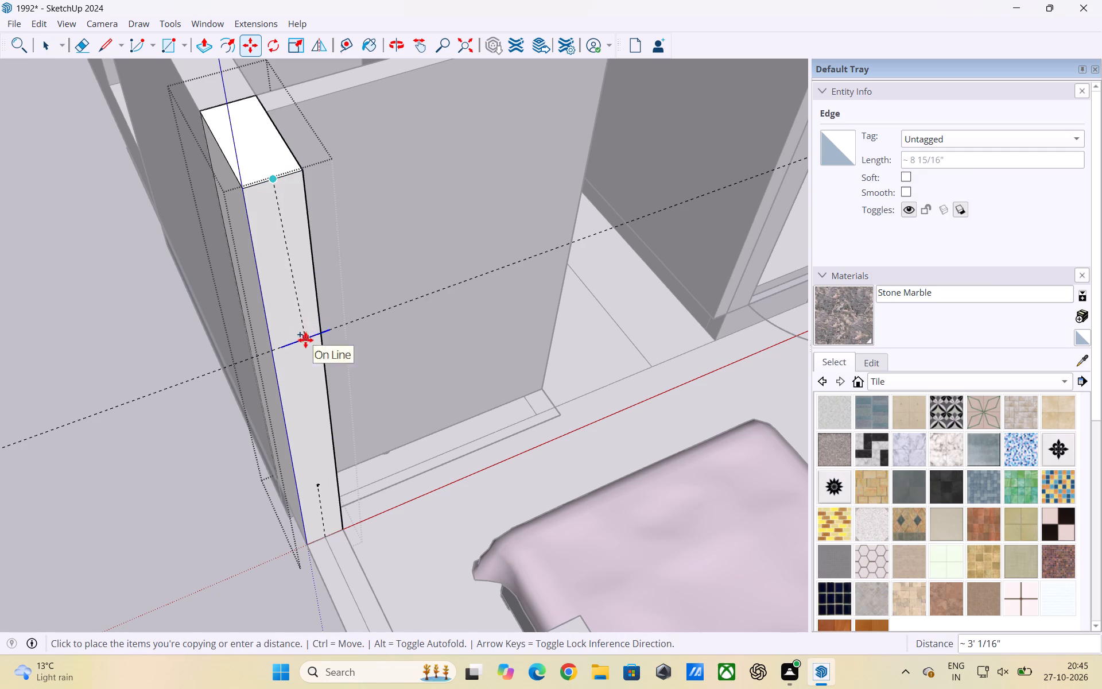
click(302, 340)
key(m)
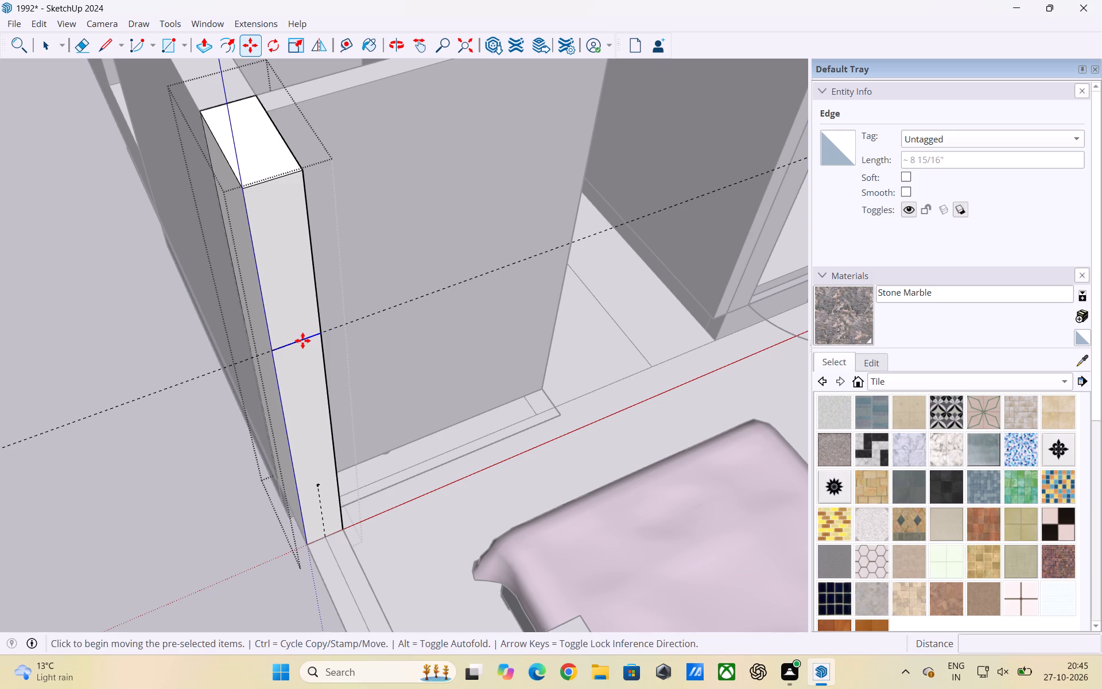
click(300, 340)
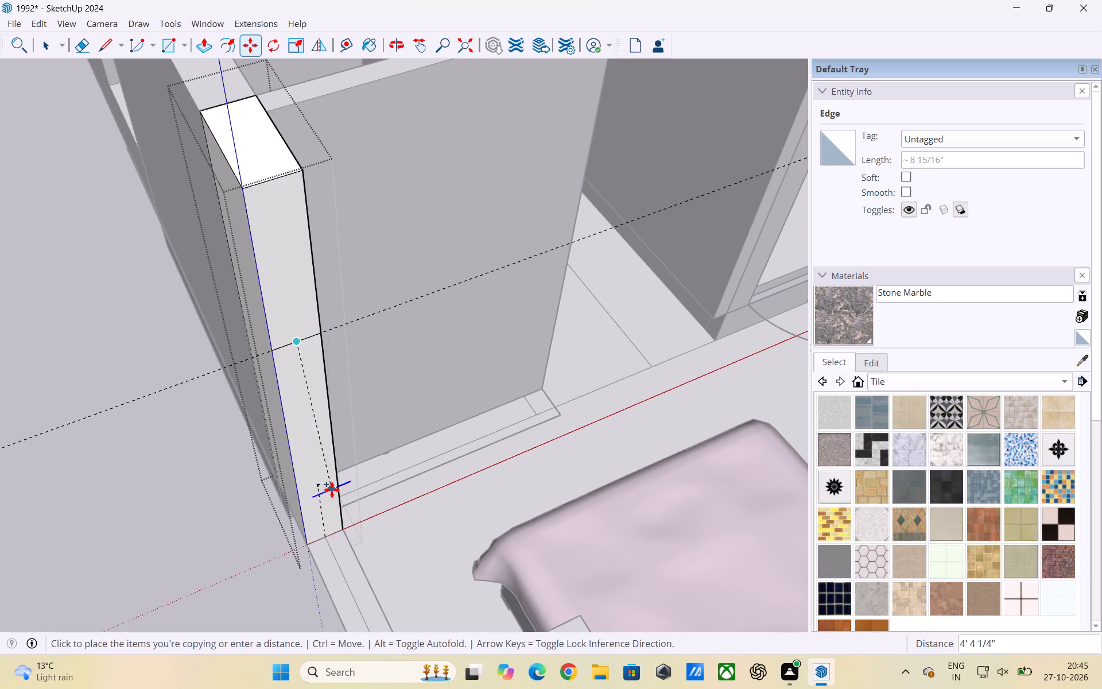
click(323, 485)
key(space)
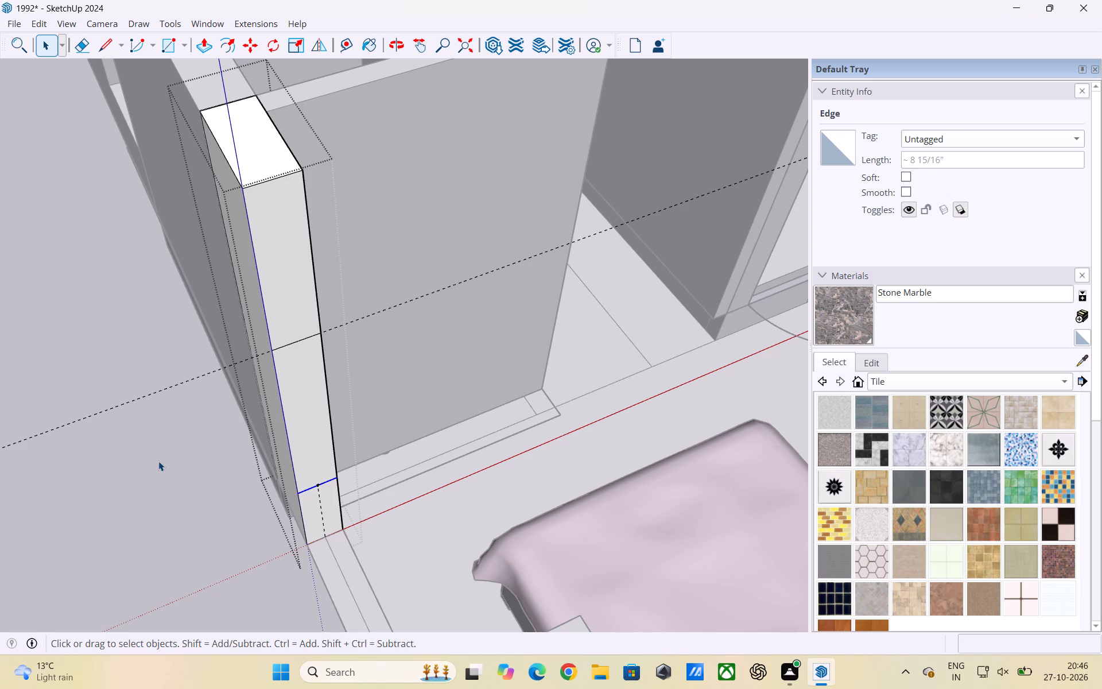
Delete all guides from the model.
scroll(162, 334, down, 5)
middle_drag(239, 405, 259, 309)
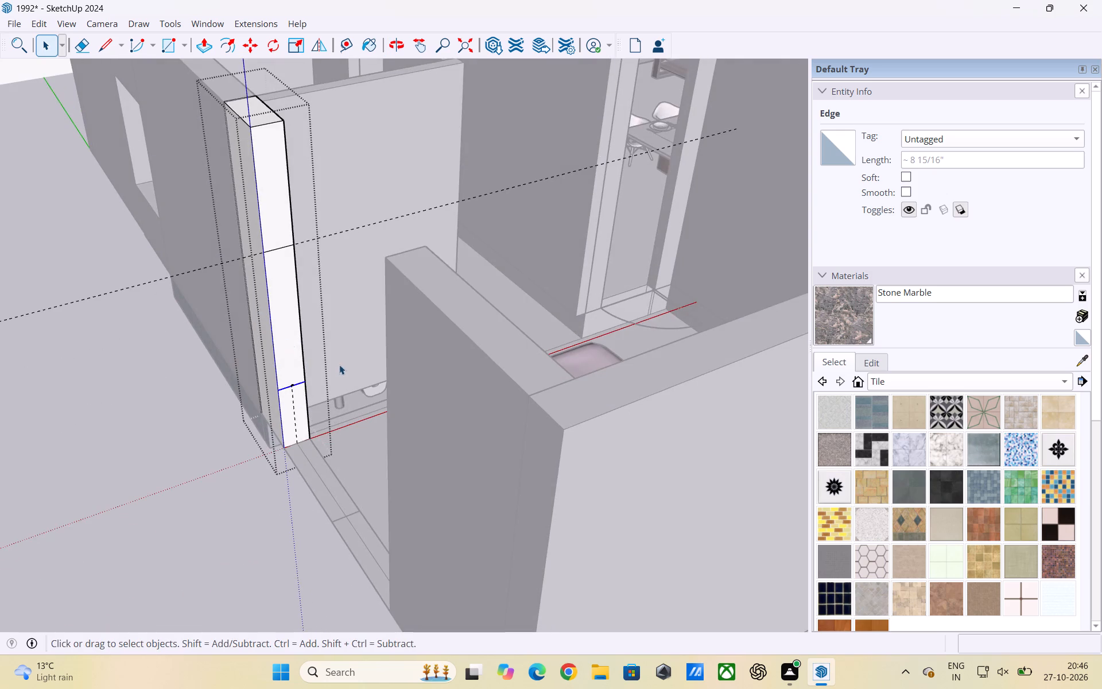
scroll(348, 371, down, 5)
middle_drag(292, 382, 235, 391)
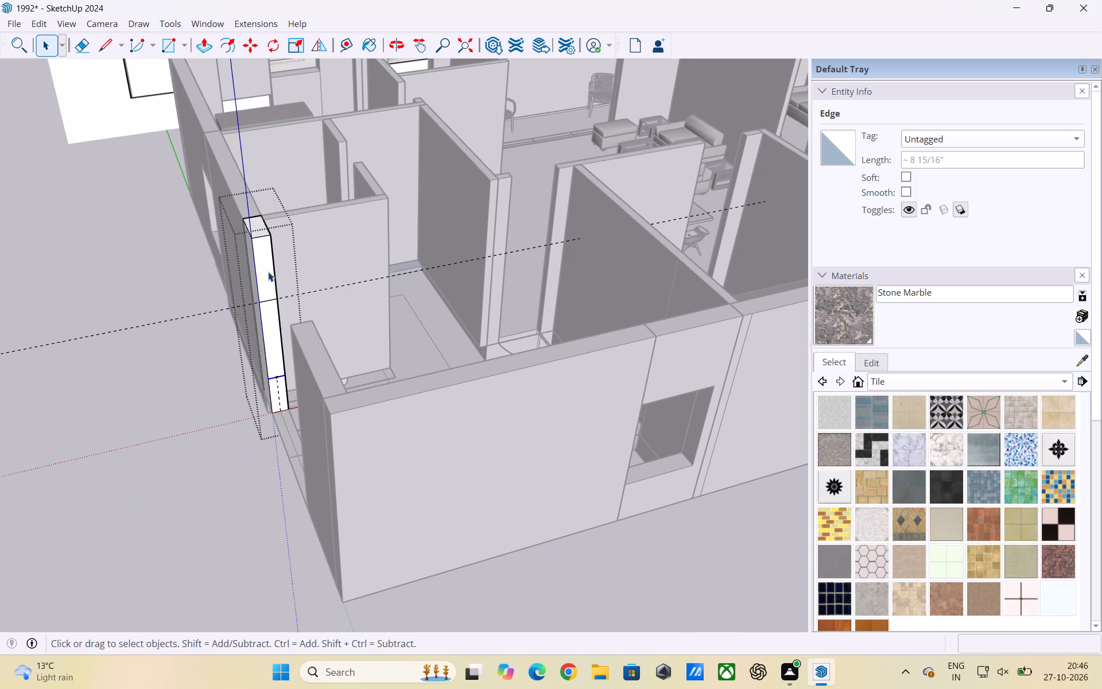
click(267, 272)
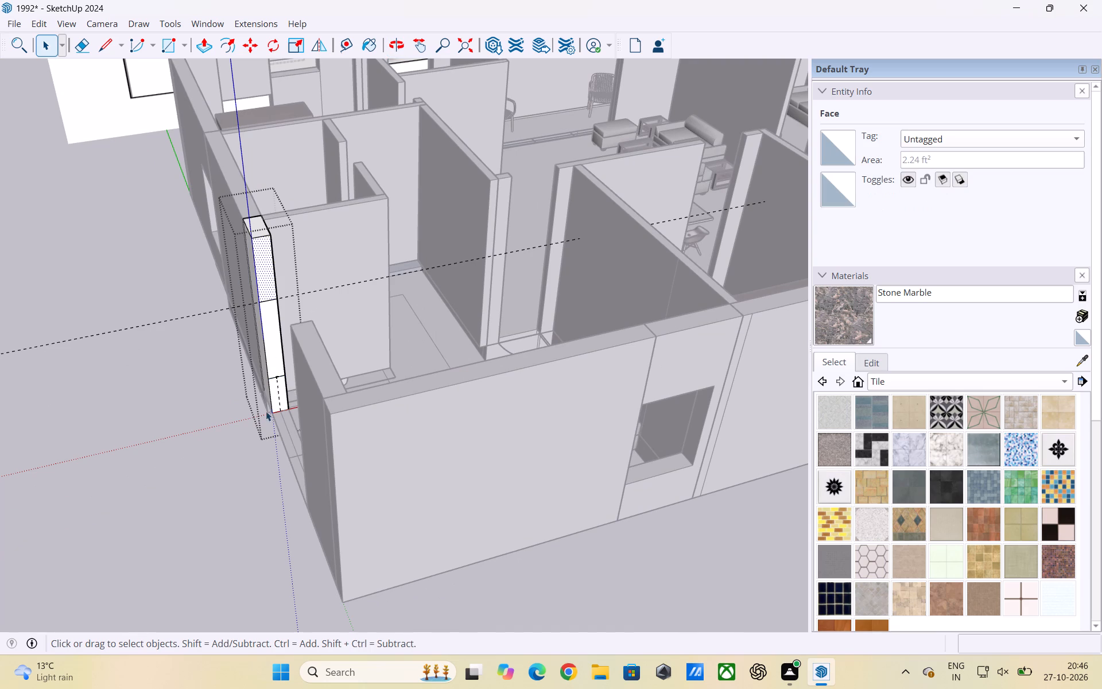
scroll(256, 411, up, 2)
click(45, 20)
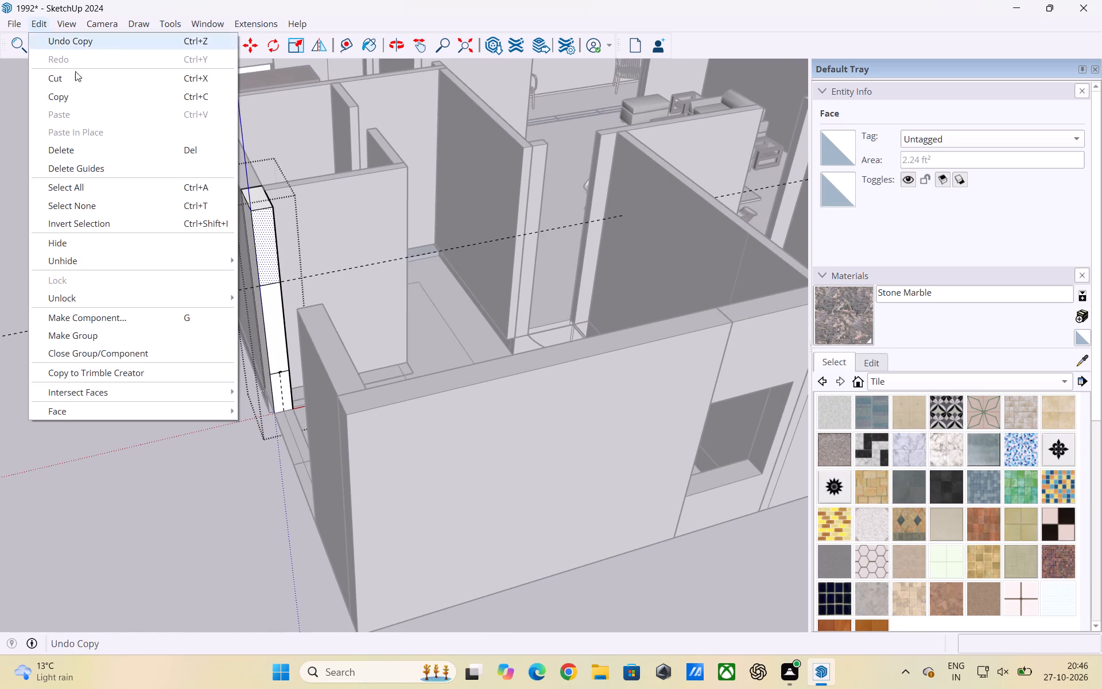
click(95, 173)
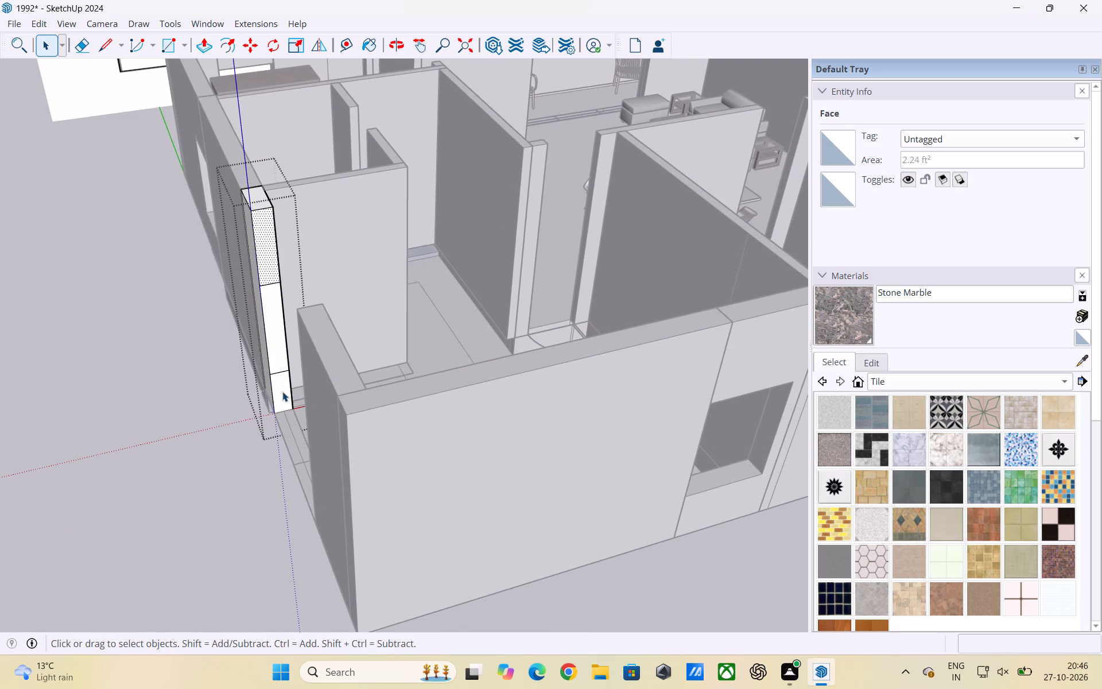
Push/Pull the lowest end-face section about 2' 11" along the outer opening as a low wall, and close the wall piece.
click(282, 392)
click(282, 392)
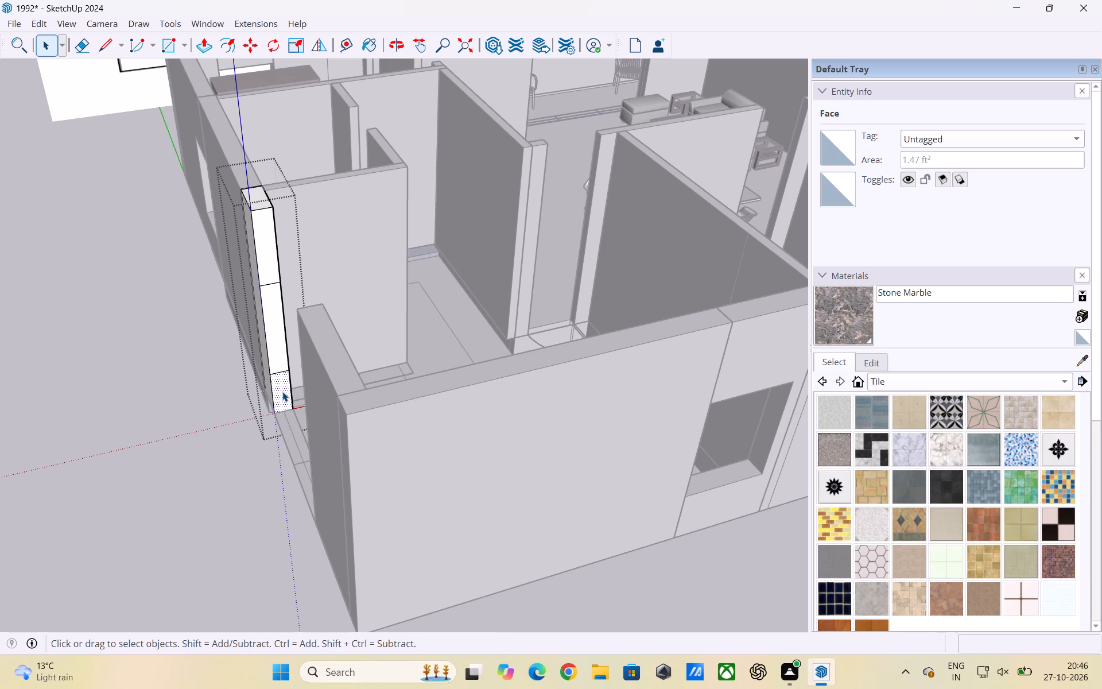
key(p)
click(282, 392)
scroll(290, 405, down, 2)
middle_drag(290, 405, 415, 430)
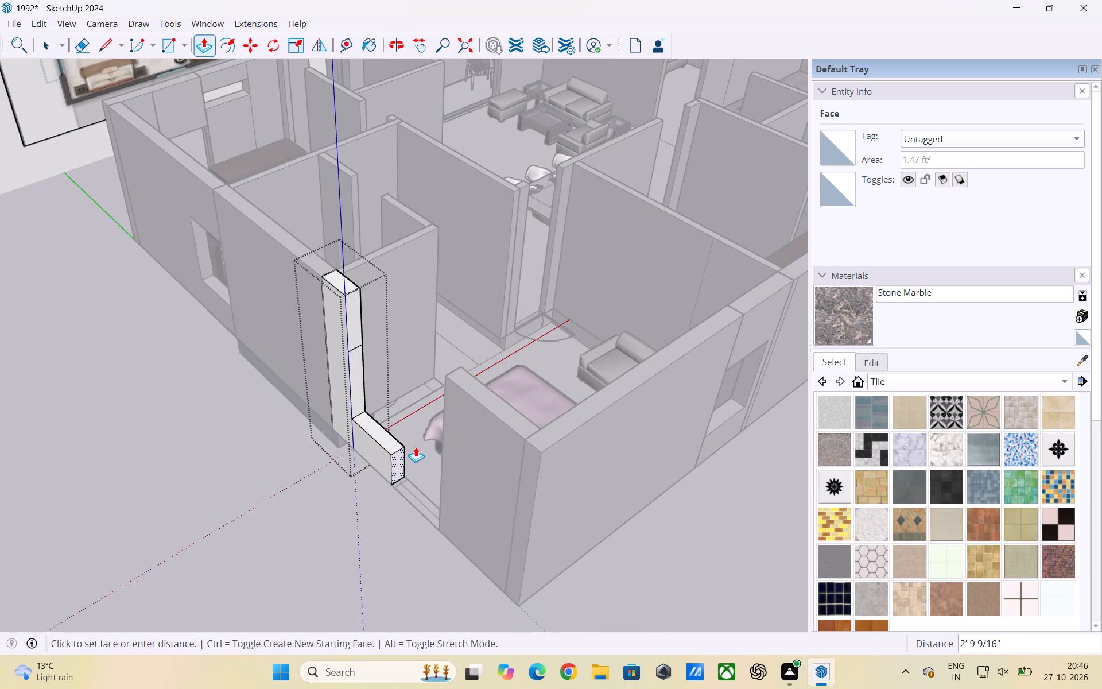
click(417, 448)
key(space)
click(369, 529)
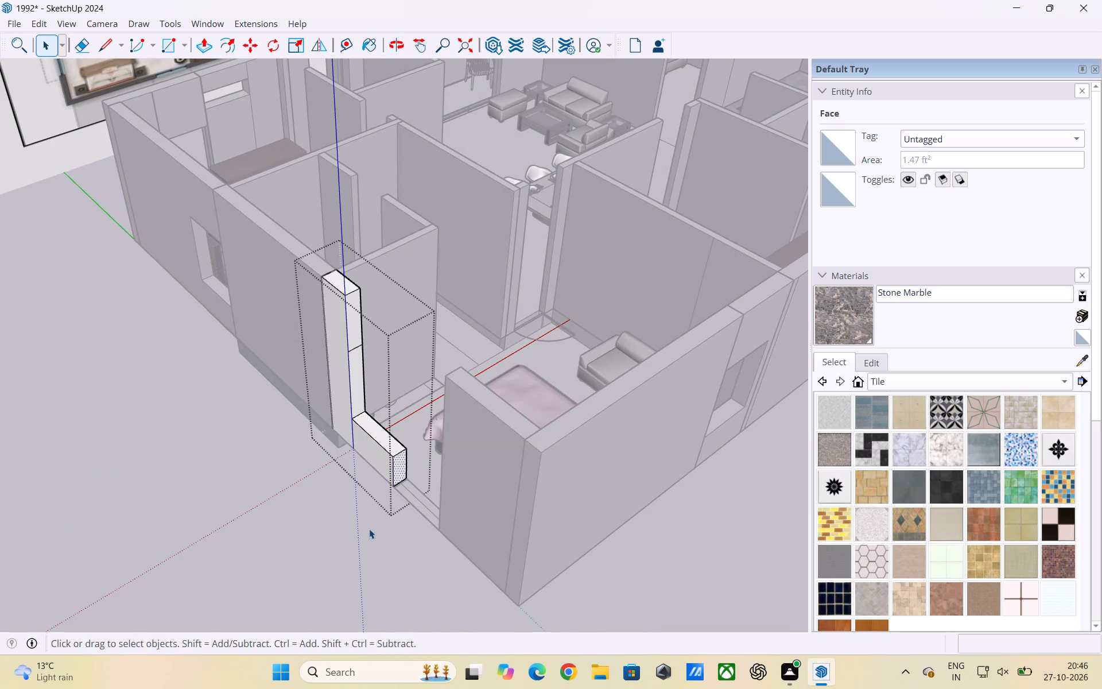
Reopen the wall piece, Push/Pull its upper end-face section 2' 11 1/8" flush with the low wall's end, and close it.
scroll(380, 420, up, 1)
middle_drag(382, 419, 305, 427)
double_click(292, 313)
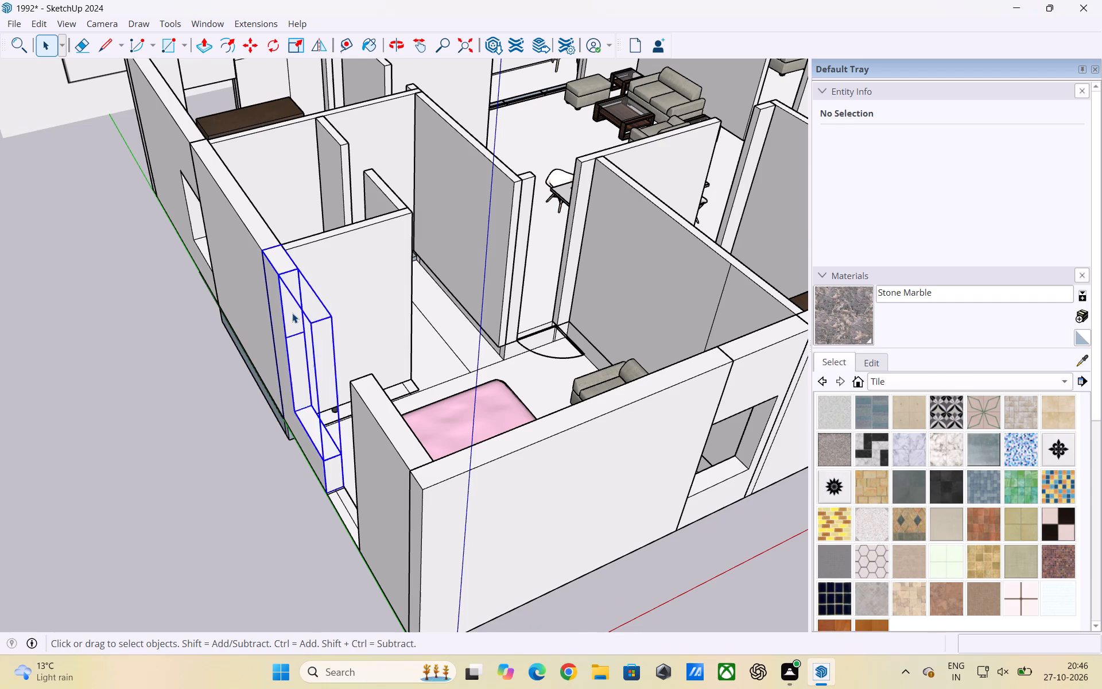
click(292, 313)
click(291, 313)
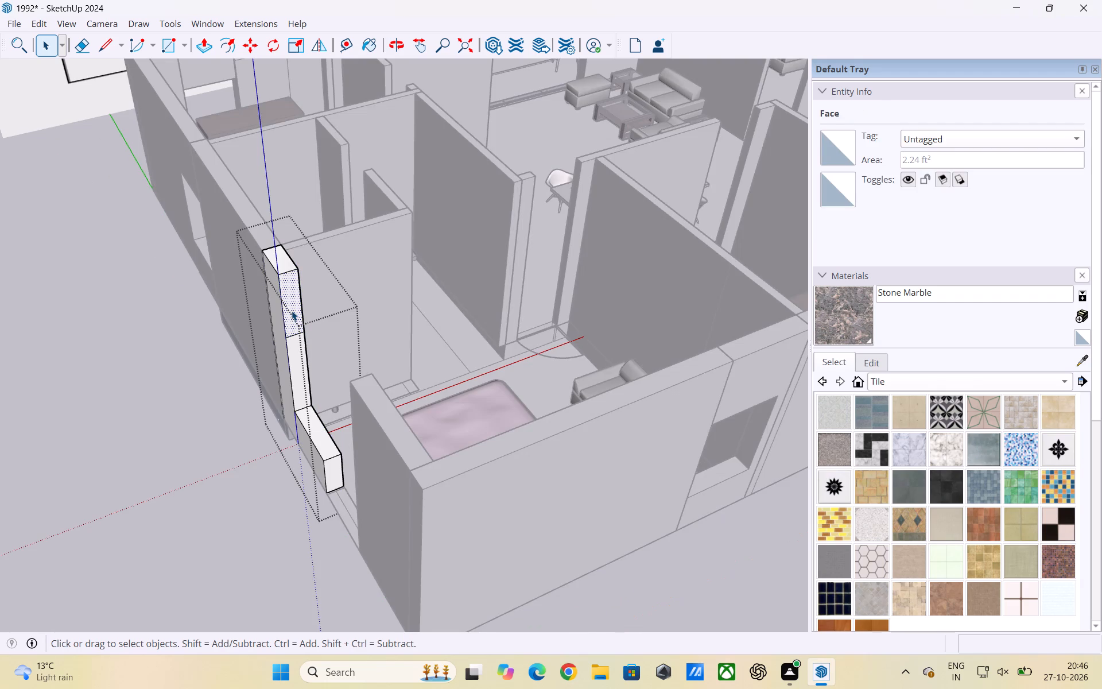
key(p)
click(292, 311)
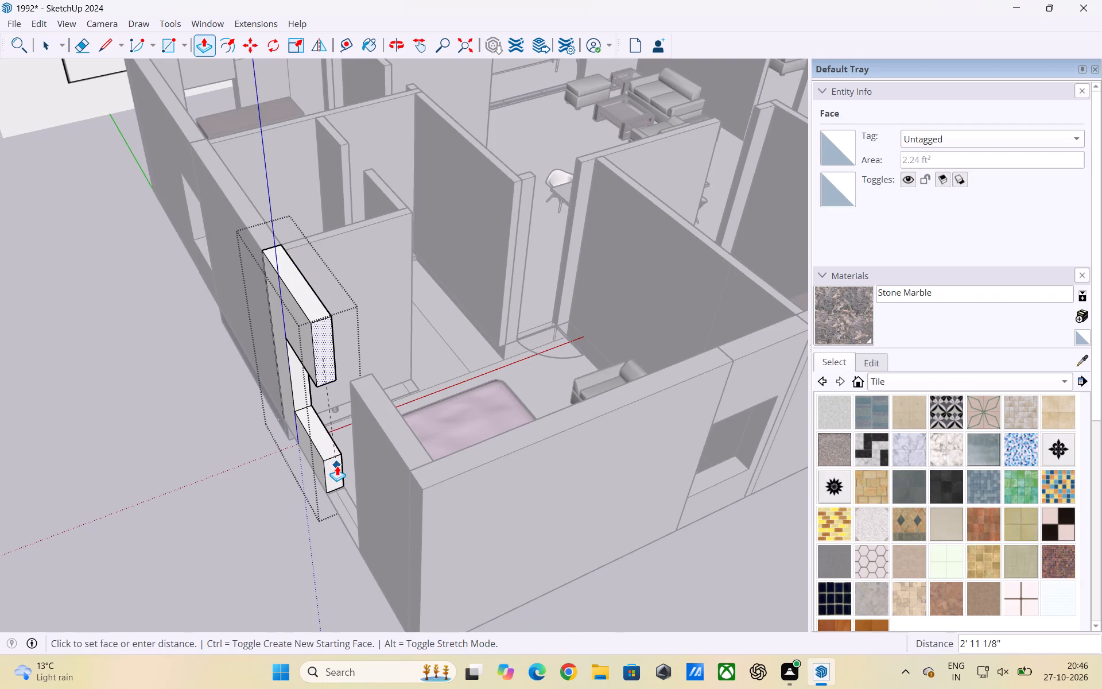
click(337, 466)
key(space)
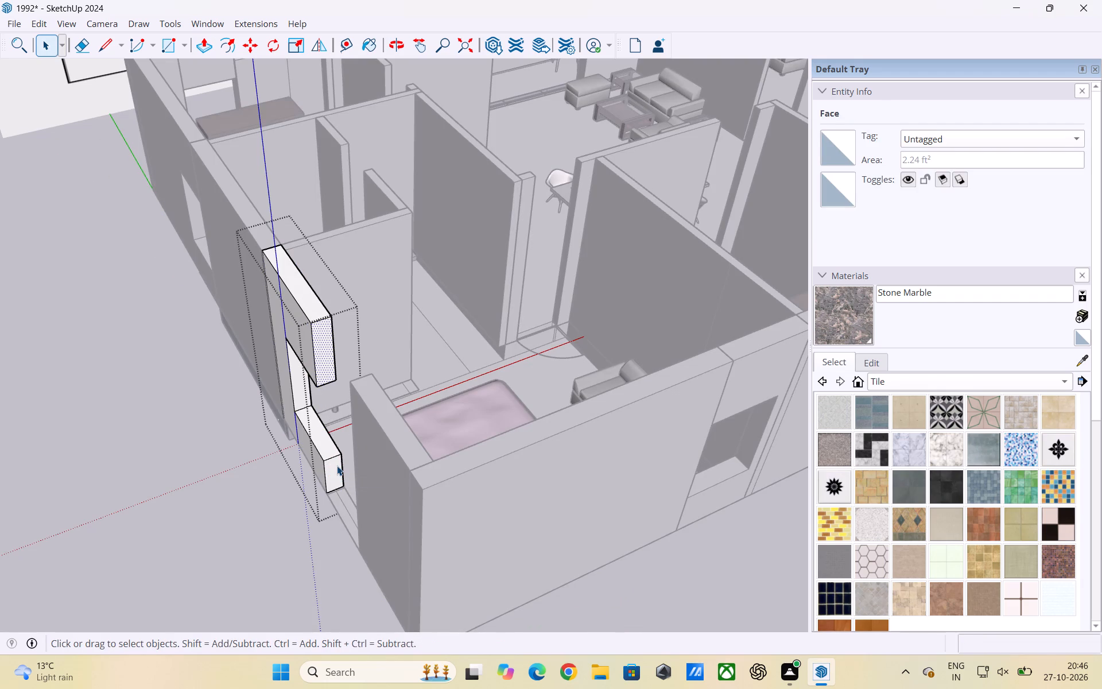
click(251, 517)
Examine the extended wall pieces and the remaining outer opening beside the pink bed from outside and above.
scroll(301, 510, down, 3)
middle_drag(305, 512, 429, 462)
scroll(391, 424, up, 3)
scroll(133, 440, down, 6)
middle_drag(162, 491, 378, 487)
scroll(451, 461, up, 3)
scroll(126, 456, down, 3)
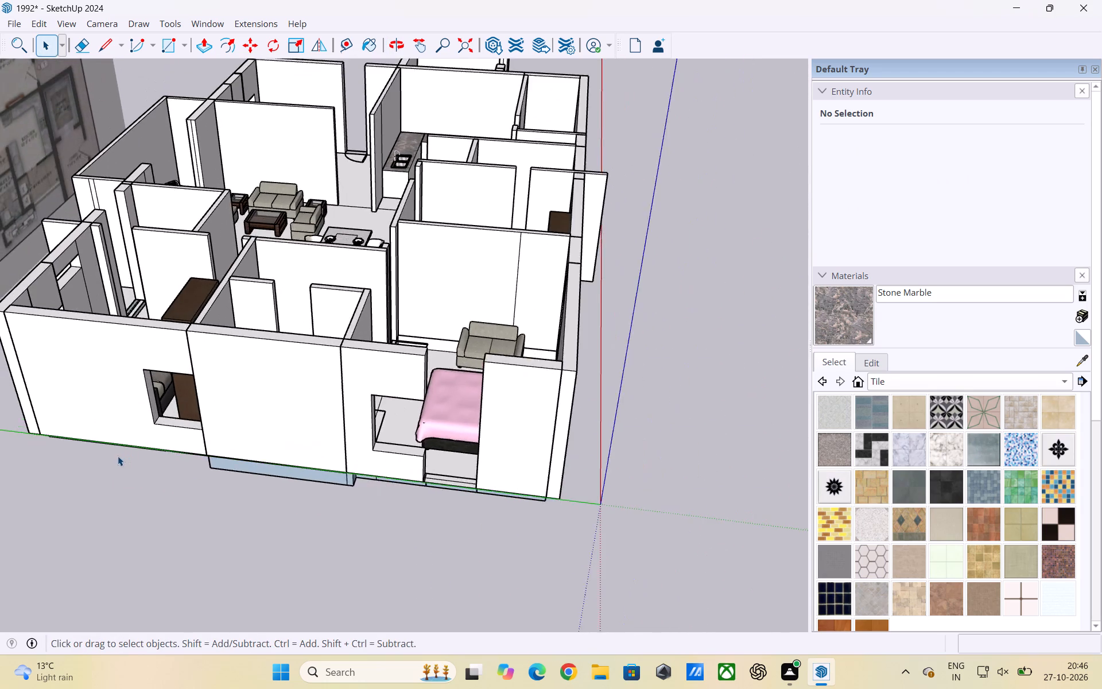
scroll(118, 456, down, 2)
scroll(320, 480, down, 1)
middle_drag(342, 466, 362, 447)
scroll(360, 449, up, 7)
middle_drag(342, 470, 429, 471)
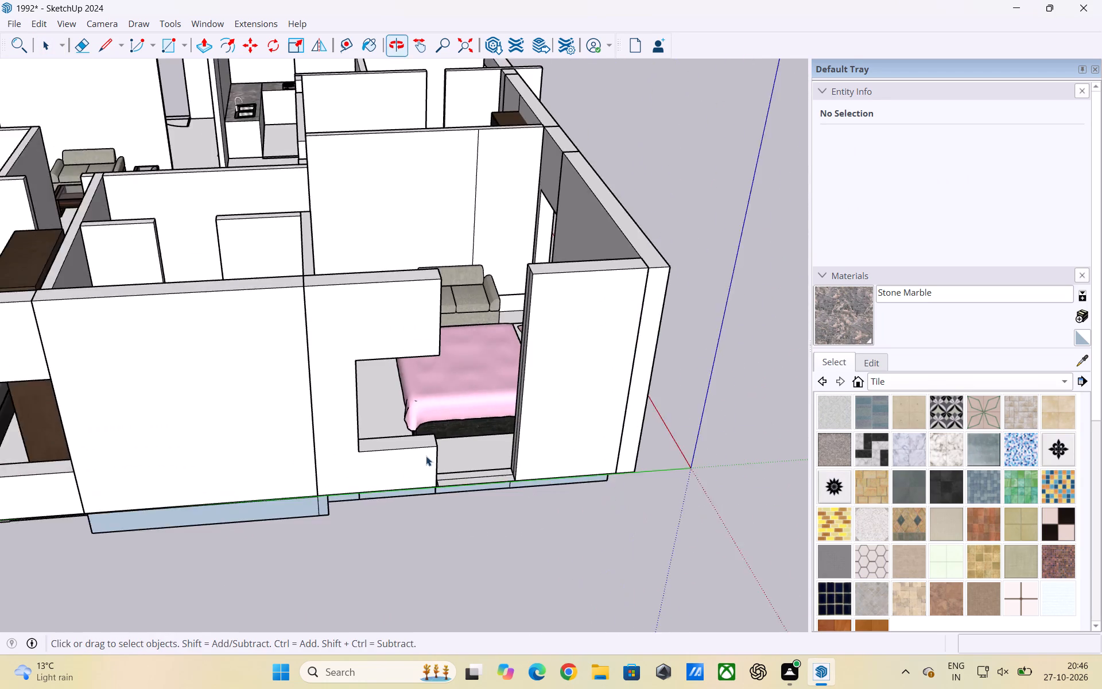
scroll(438, 465, up, 3)
scroll(506, 401, up, 2)
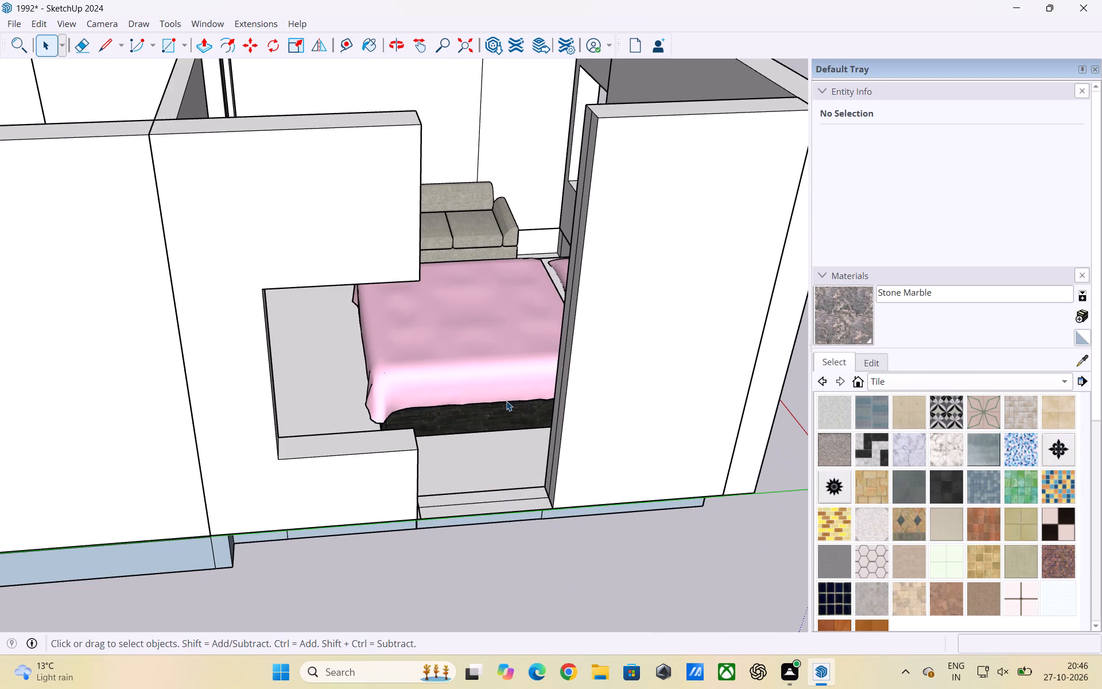
scroll(498, 433, up, 2)
scroll(502, 429, down, 2)
middle_drag(555, 431, 434, 448)
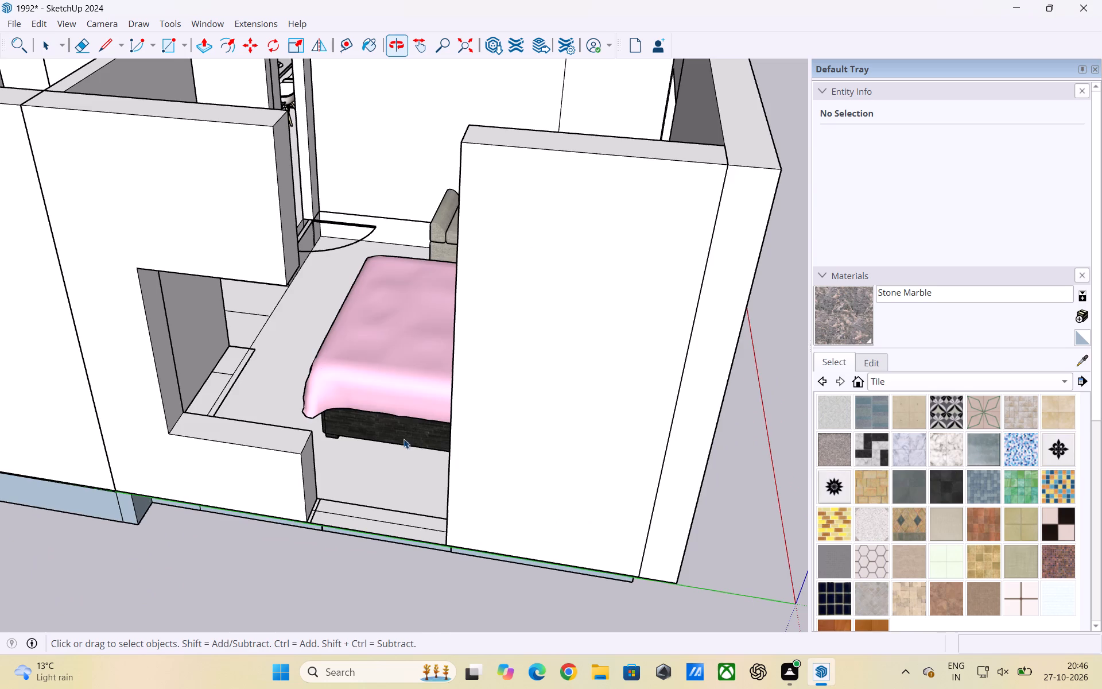
scroll(403, 460, up, 2)
scroll(471, 424, down, 3)
middle_drag(383, 478, 402, 544)
scroll(381, 540, up, 3)
scroll(389, 501, down, 5)
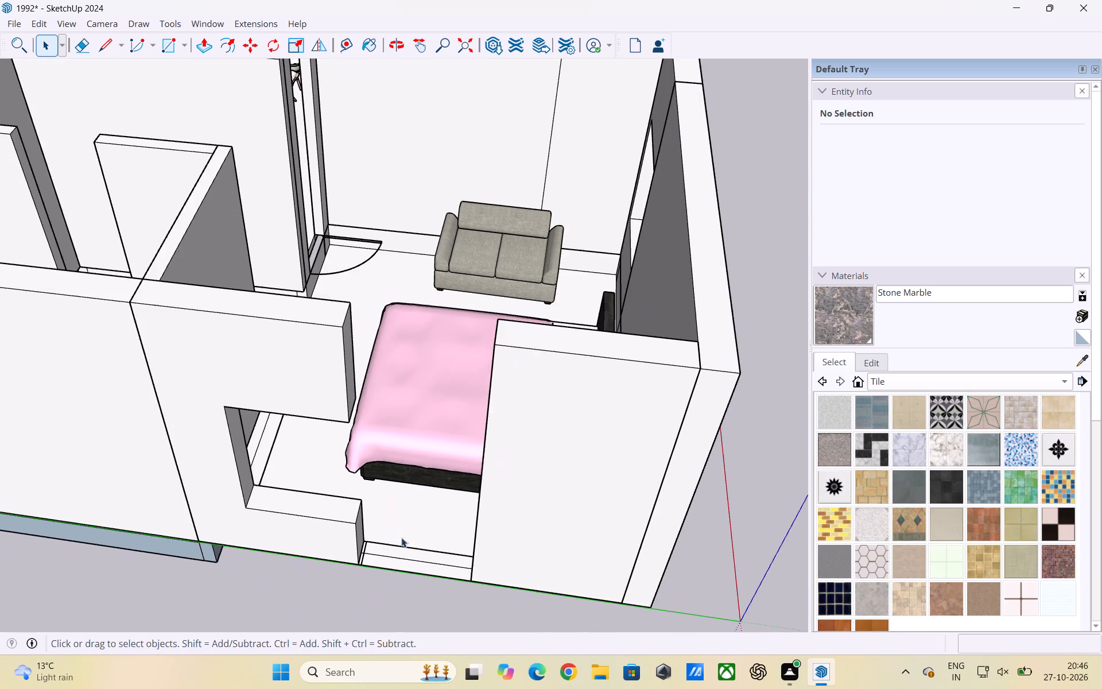
Draw a rectangle about 8 15/16" by 7/8" across the wall thickness in the narrow gap at the low wall's end.
middle_drag(385, 583, 408, 656)
scroll(357, 595, up, 11)
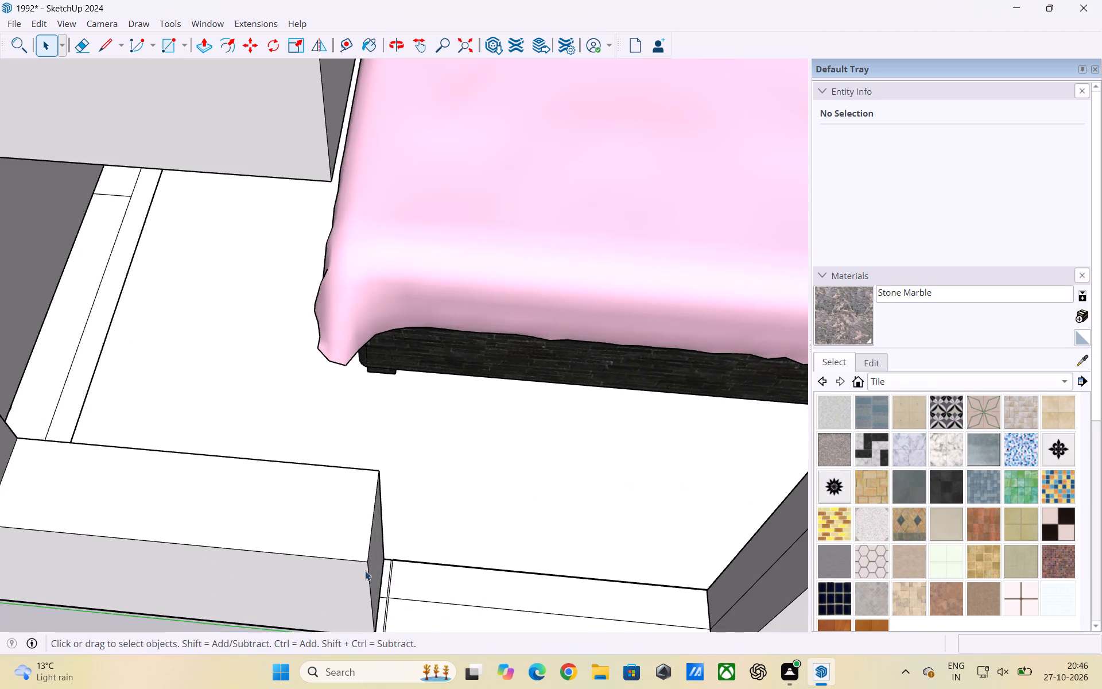
scroll(365, 571, up, 2)
scroll(277, 529, down, 3)
scroll(361, 581, up, 2)
scroll(242, 510, down, 5)
middle_drag(324, 568, 339, 587)
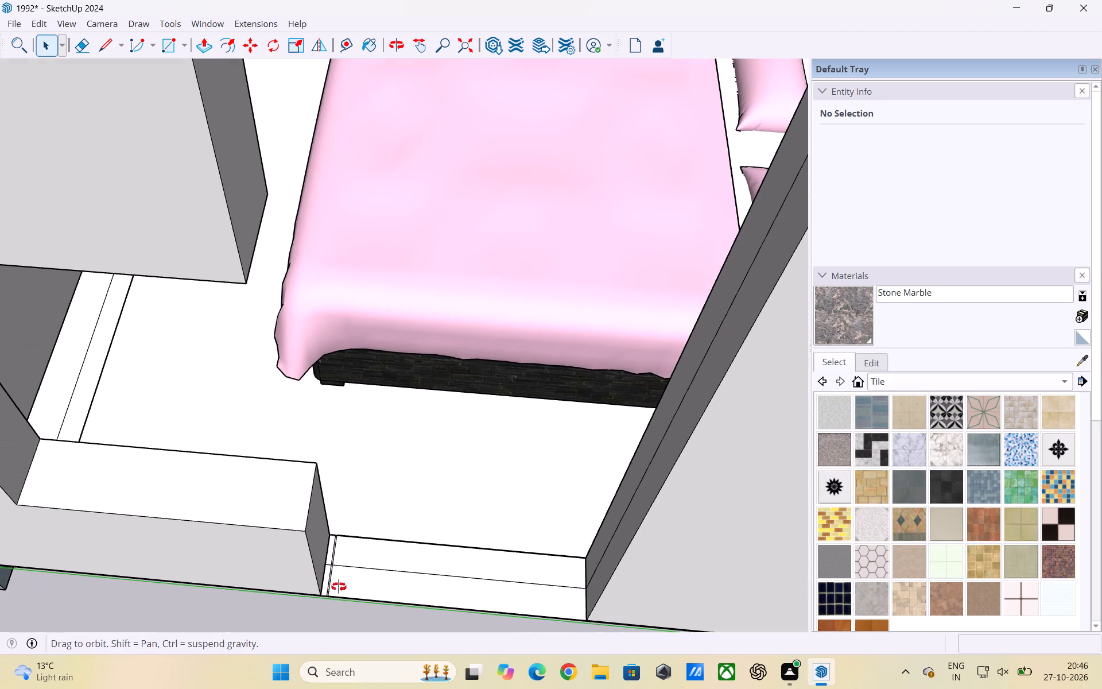
middle_drag(339, 587, 340, 590)
scroll(348, 551, up, 2)
key(r)
scroll(348, 552, up, 5)
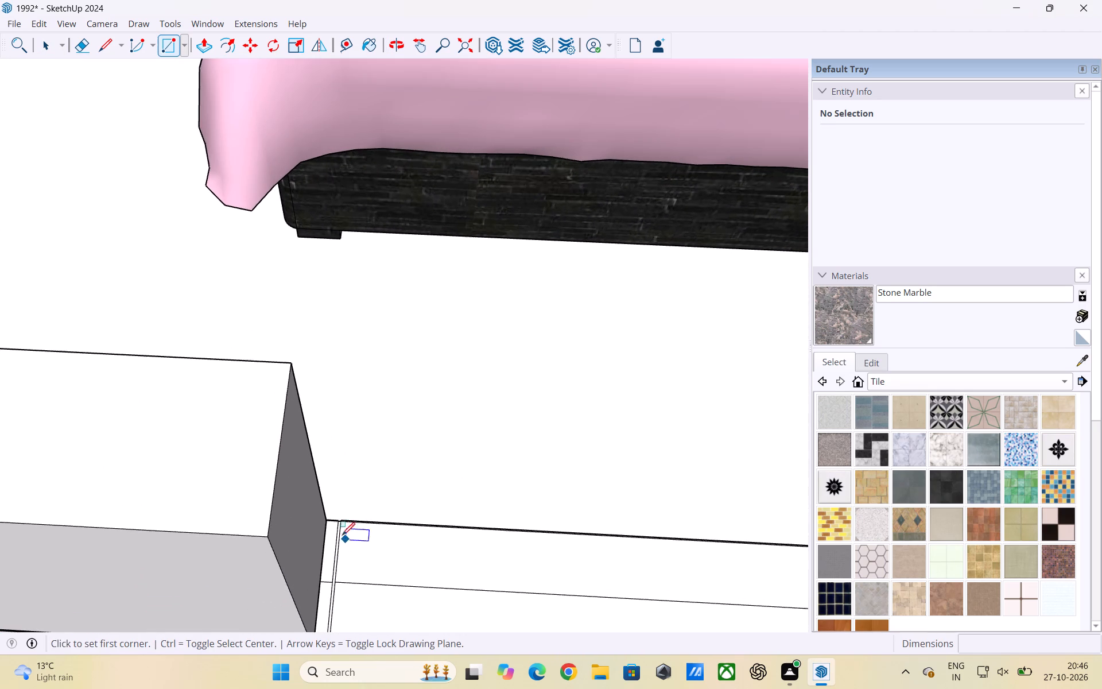
click(327, 520)
scroll(333, 551, down, 2)
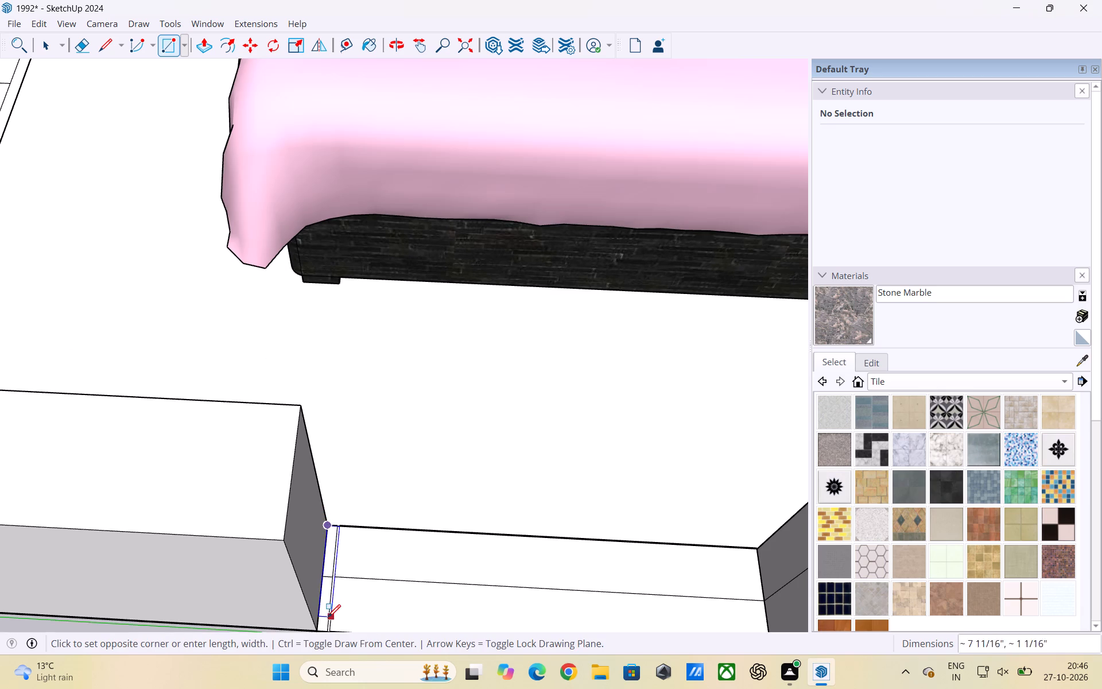
scroll(337, 551, down, 3)
scroll(325, 612, up, 5)
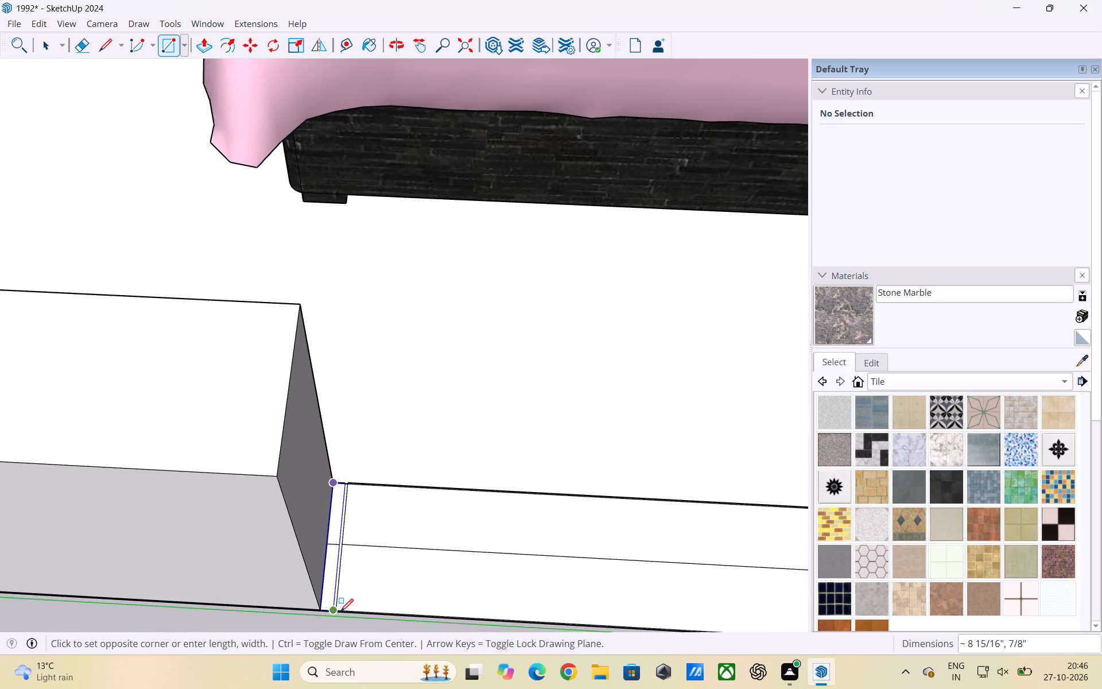
click(332, 611)
key(space)
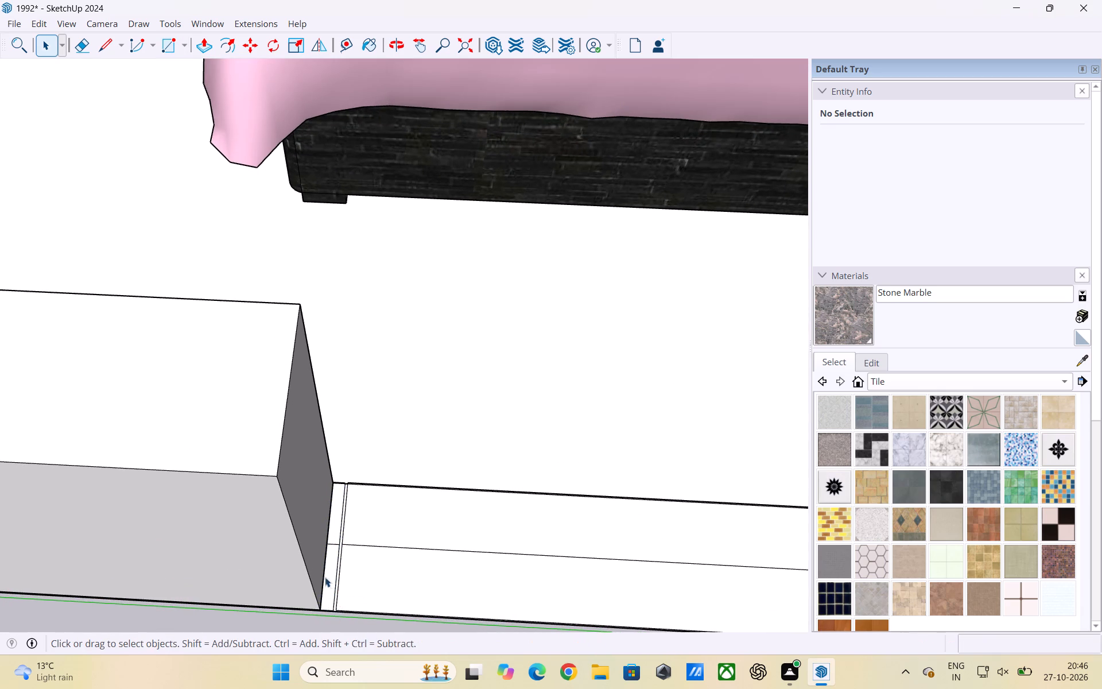
Make the outer and inner halves of the narrow strip beside the low wall into two separate groups.
double_click(330, 576)
right_click(330, 576)
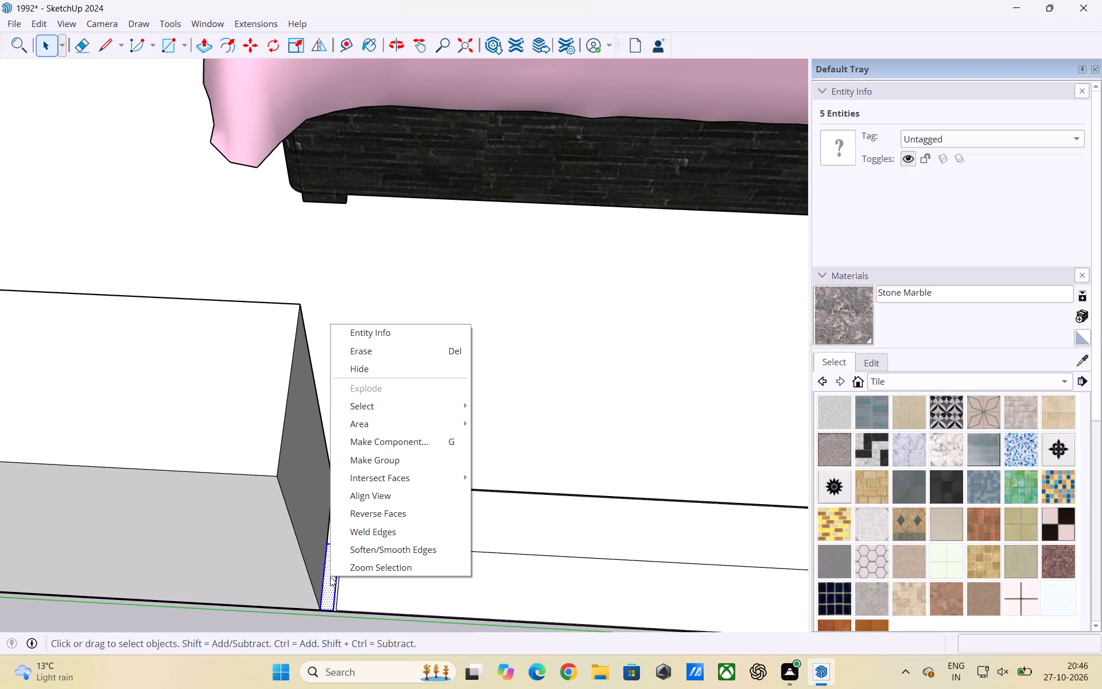
click(372, 461)
double_click(333, 522)
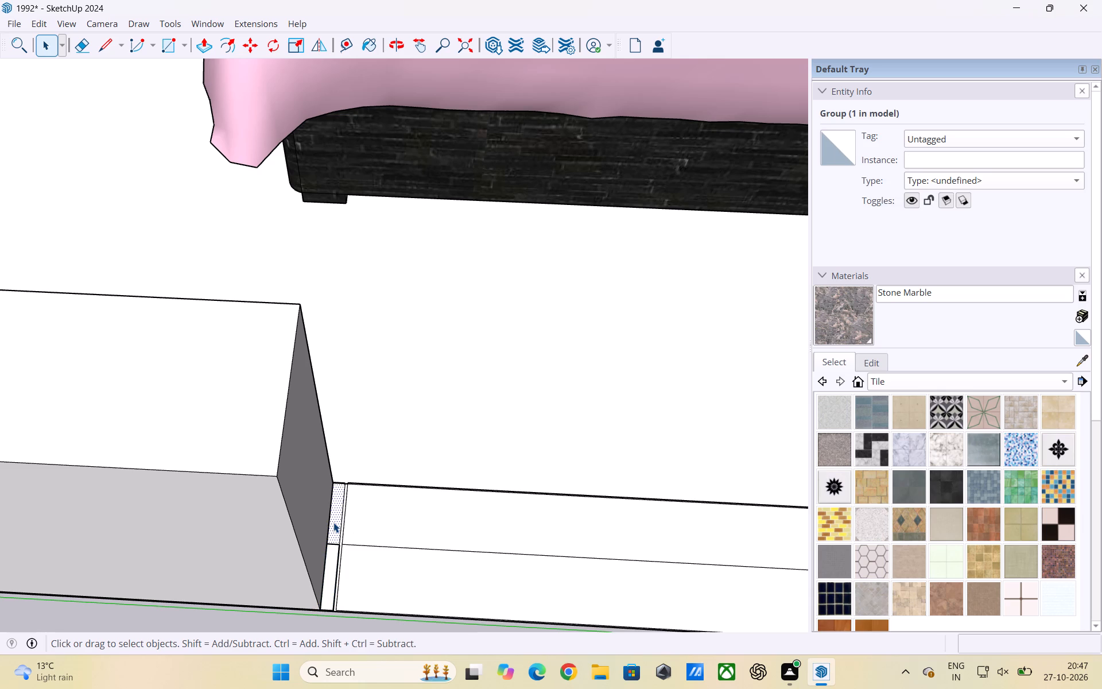
right_click(333, 522)
click(374, 409)
scroll(337, 487, down, 6)
click(361, 603)
Open the outer strip group, Push/Pull its face up 9' flush with the adjoining wall's top, and close the group.
double_click(332, 539)
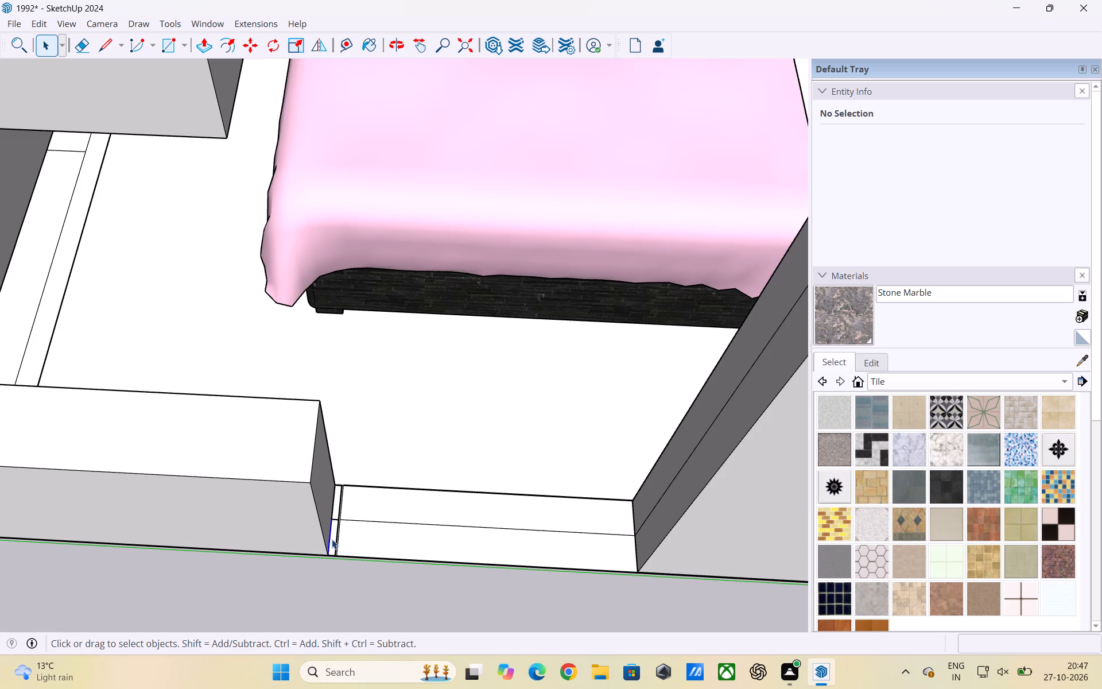
double_click(332, 544)
double_click(332, 544)
scroll(332, 544, up, 4)
scroll(332, 544, down, 1)
scroll(332, 544, up, 3)
double_click(333, 536)
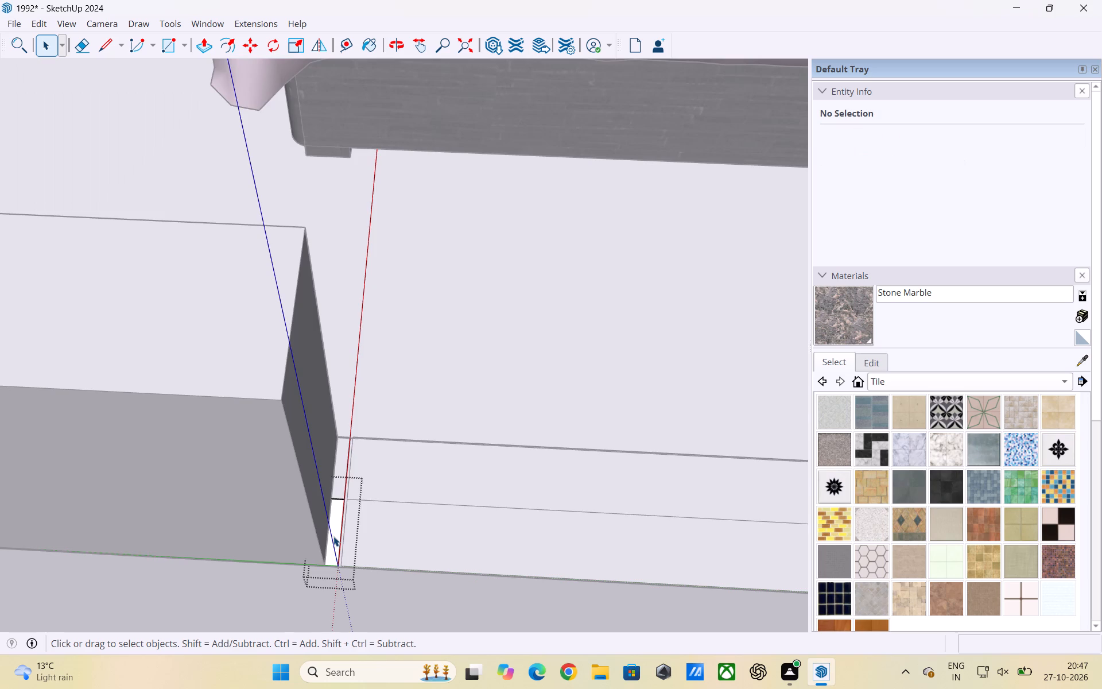
key(p)
click(333, 536)
scroll(324, 450, down, 7)
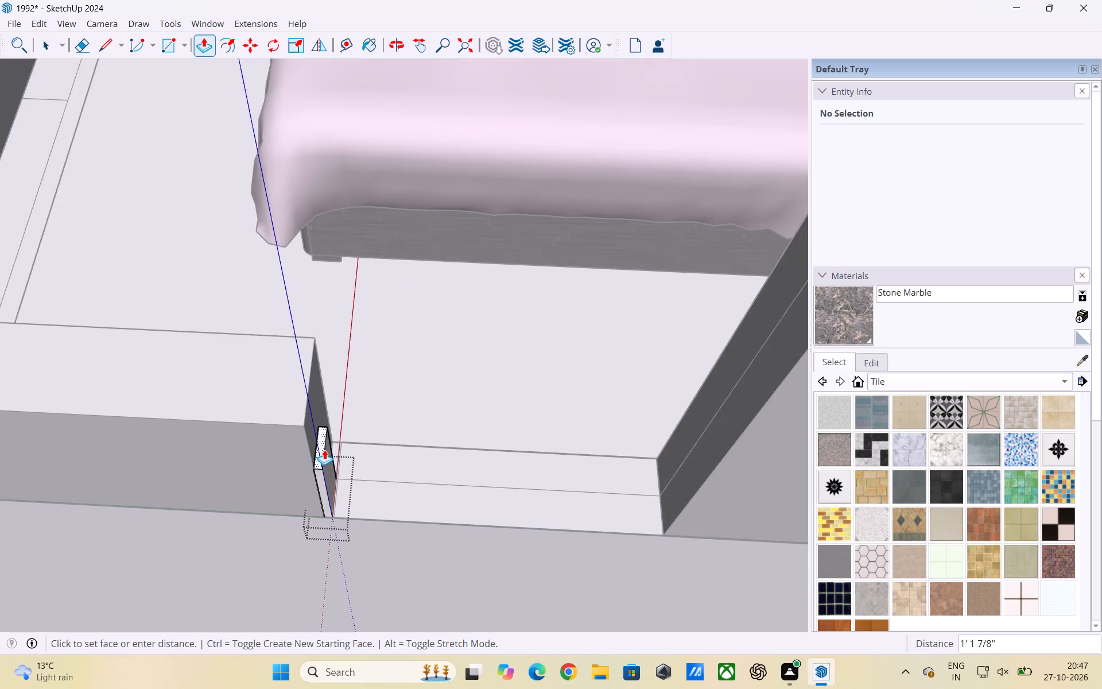
scroll(324, 450, down, 8)
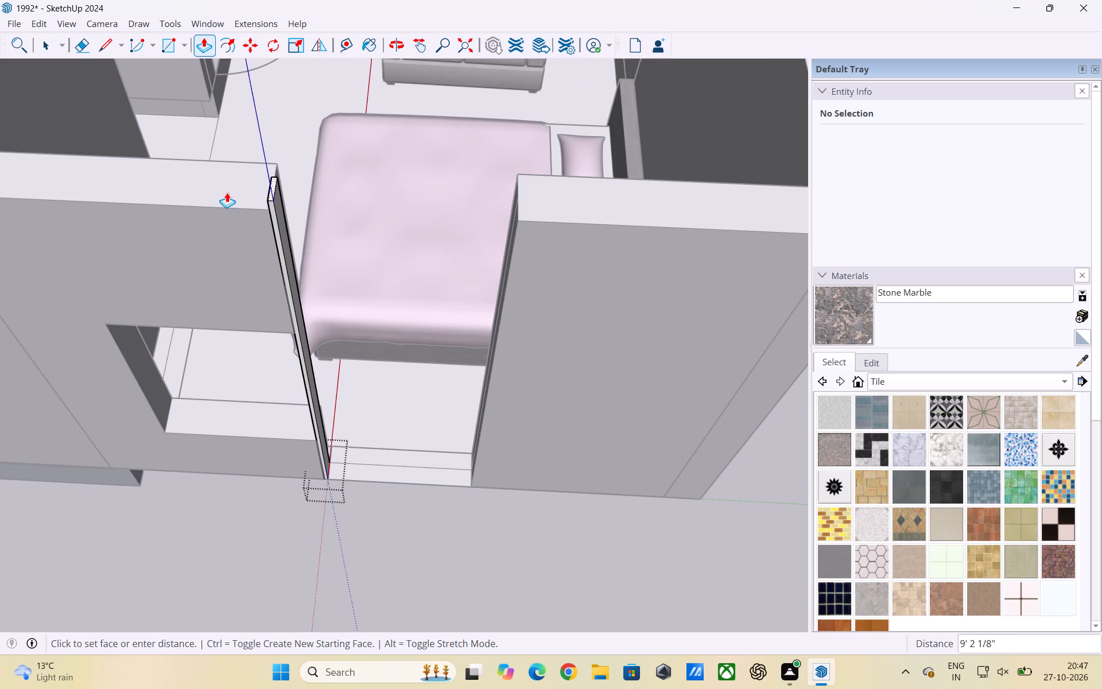
scroll(211, 188, up, 3)
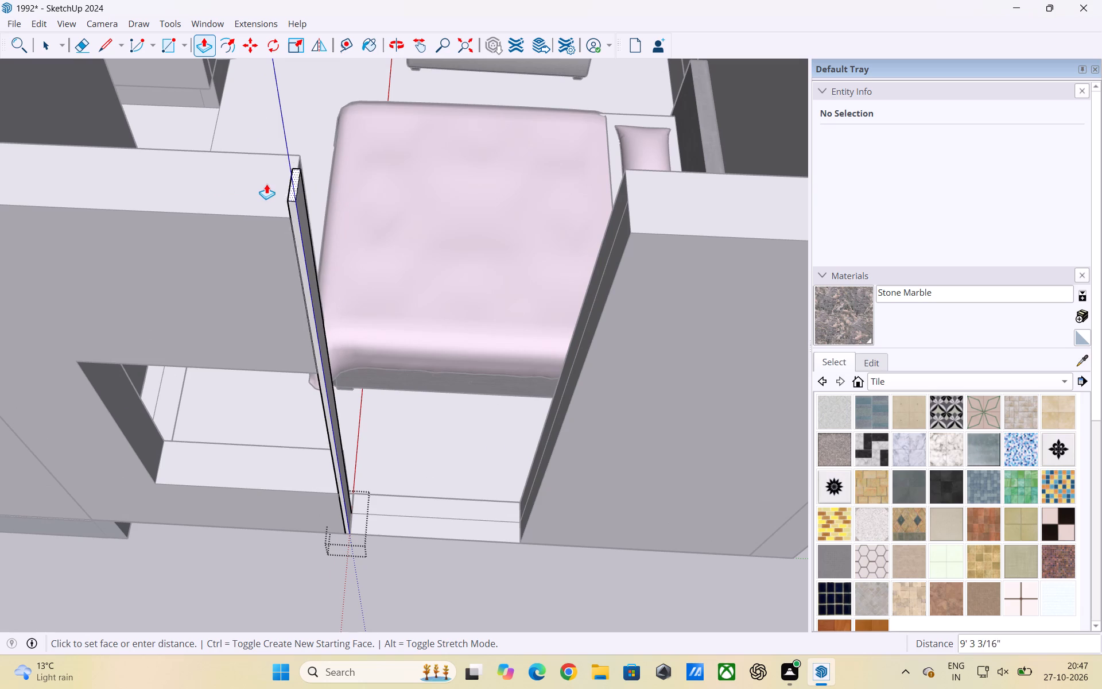
click(251, 206)
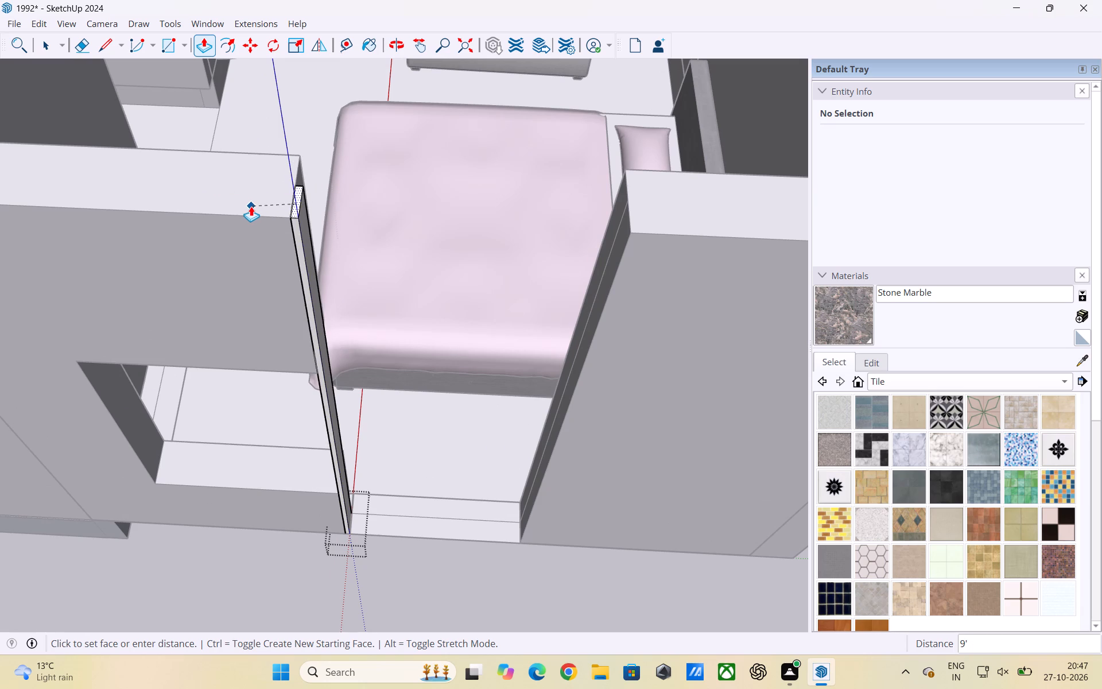
key(space)
click(263, 559)
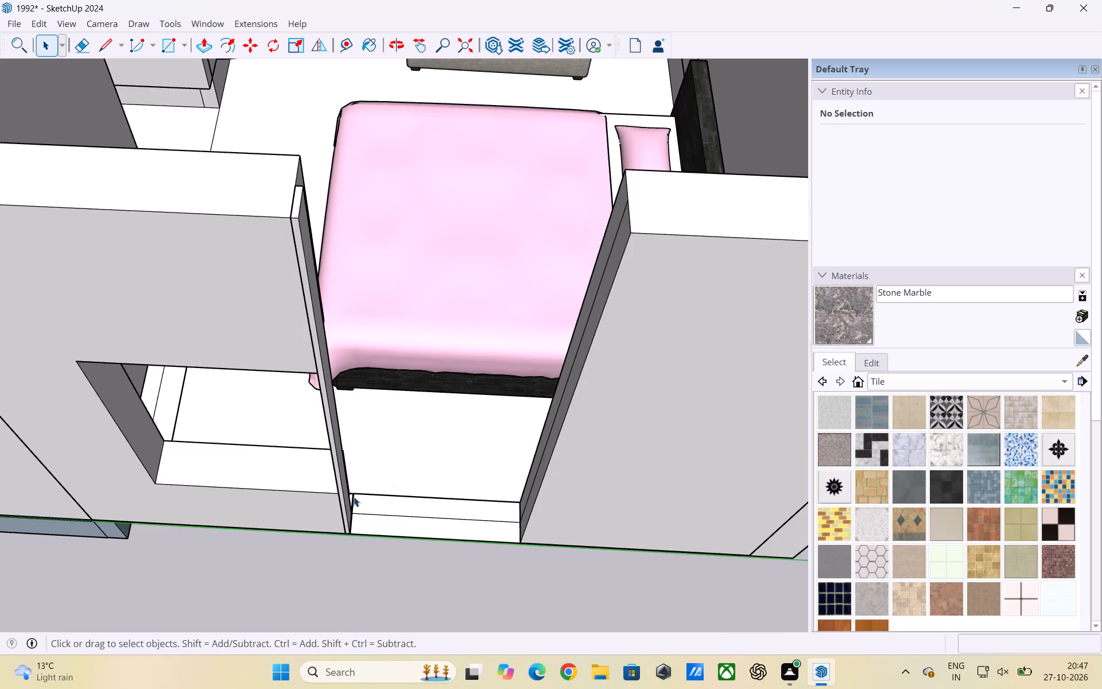
Open the inner strip group, Push/Pull its face up 9' to match the adjoining wall's top, and close the group.
scroll(390, 477, down, 2)
middle_drag(382, 497, 257, 509)
scroll(319, 487, up, 8)
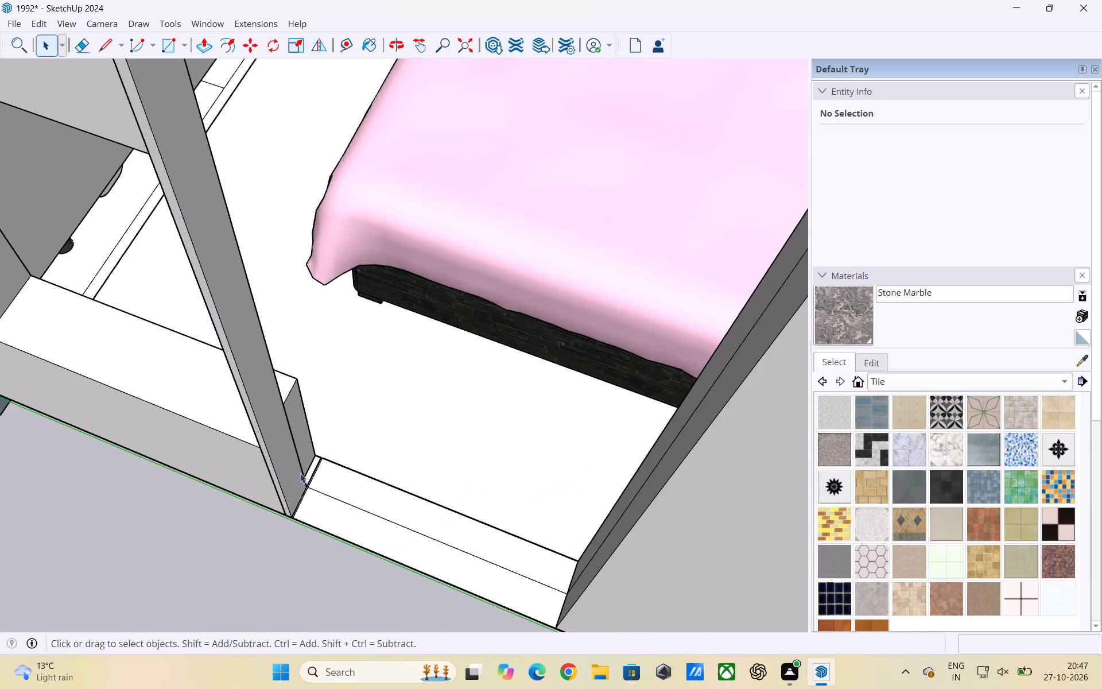
middle_drag(302, 473, 323, 482)
scroll(325, 464, up, 2)
triple_click(316, 475)
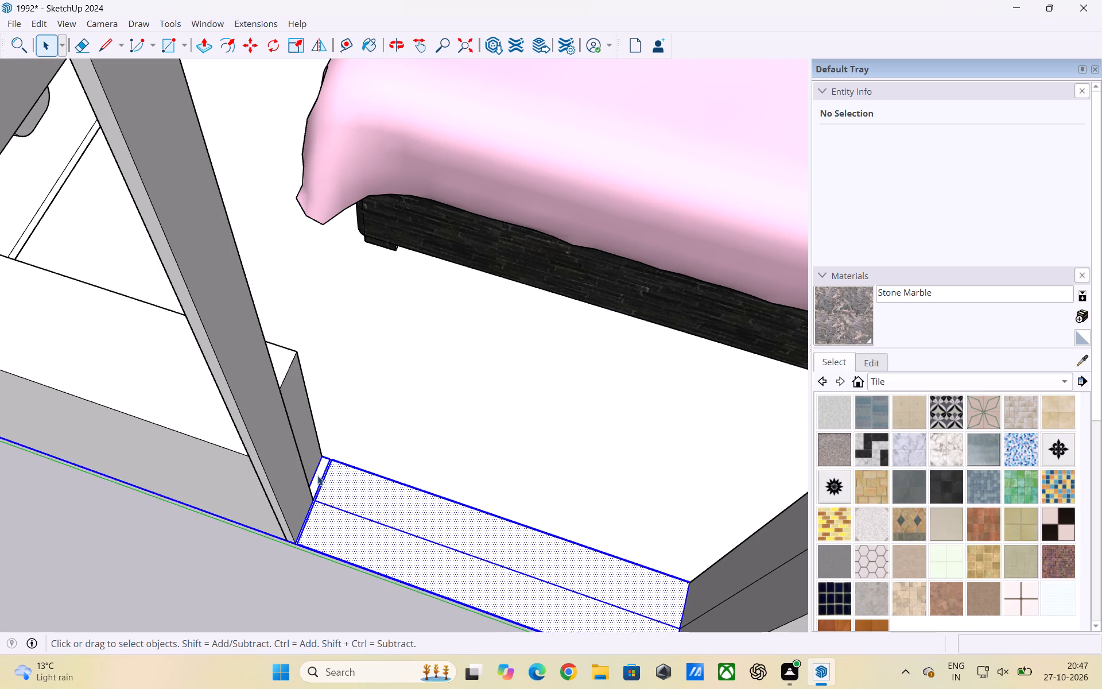
double_click(318, 473)
scroll(316, 473, up, 3)
middle_drag(316, 473, 344, 495)
double_click(329, 485)
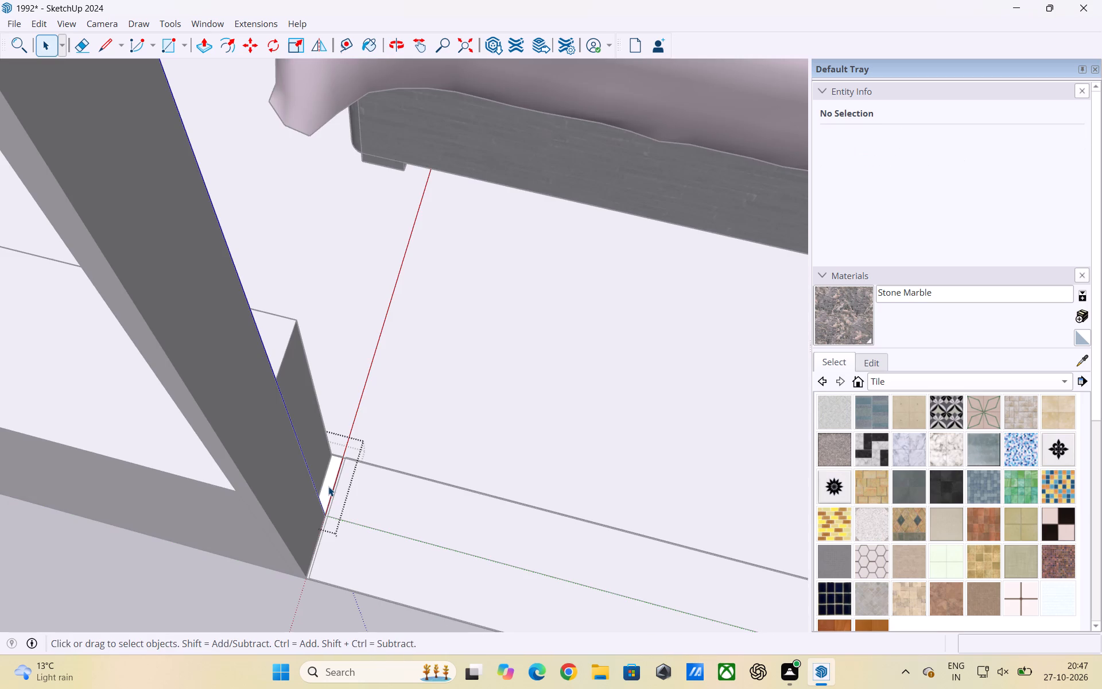
key(p)
click(328, 486)
scroll(274, 415, down, 4)
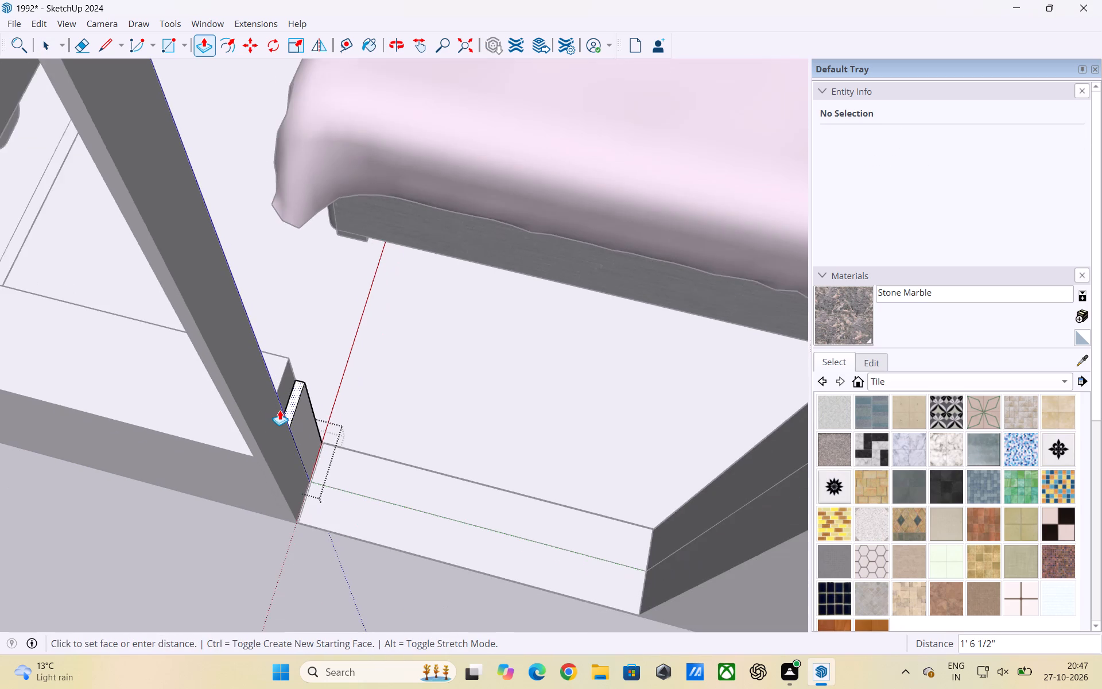
scroll(280, 410, down, 16)
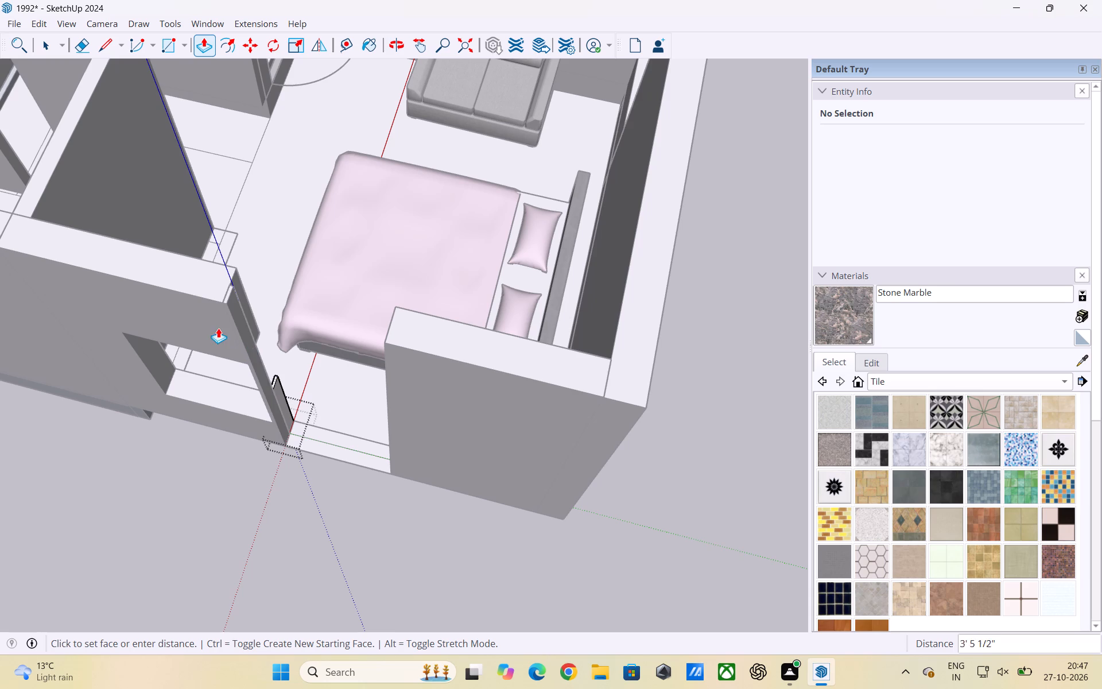
click(197, 291)
key(space)
click(285, 536)
Examine the raised strips, the window opening and the remaining outer opening beside the pink bed from outside and above.
scroll(291, 520, up, 1)
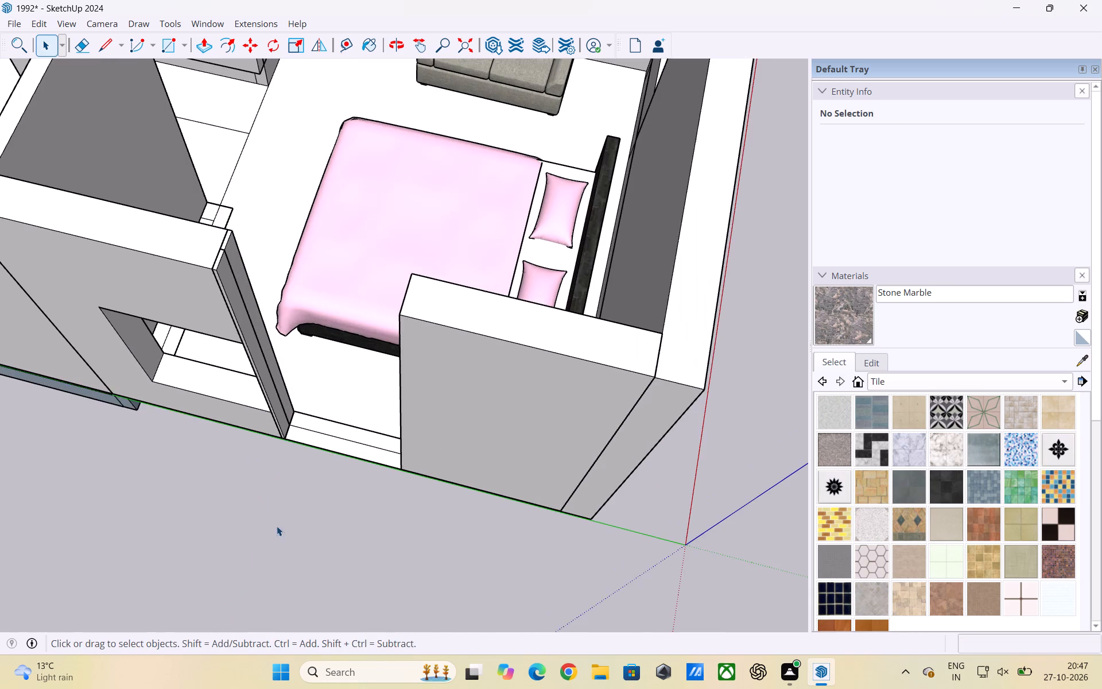
middle_drag(281, 526, 386, 494)
scroll(364, 477, up, 2)
scroll(364, 469, down, 7)
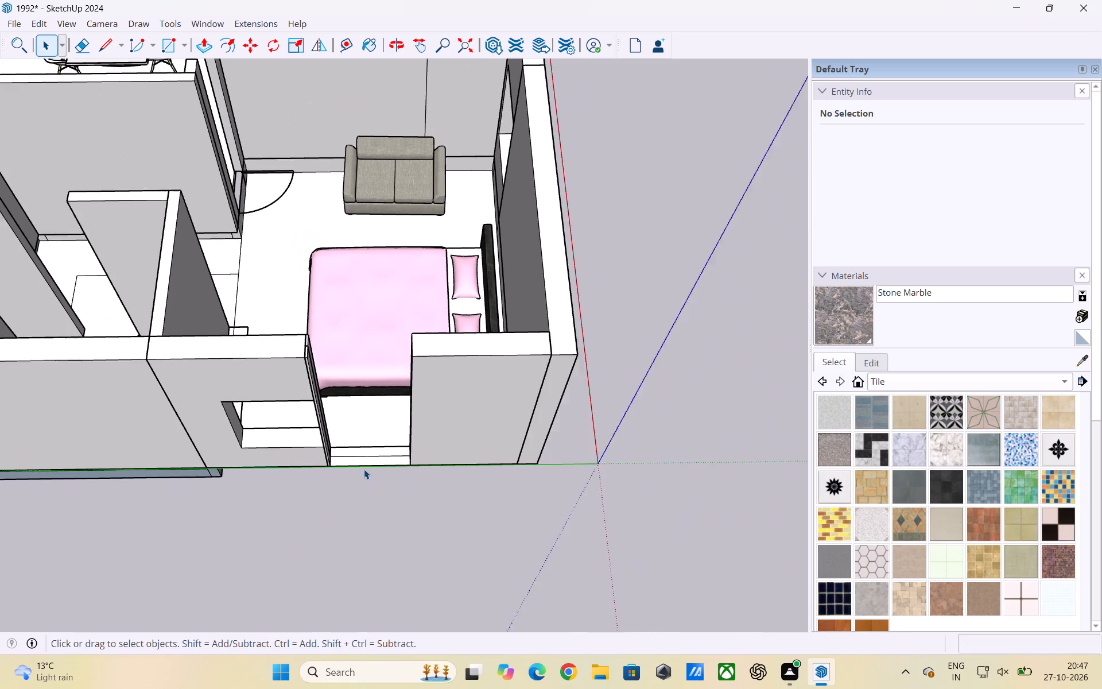
scroll(364, 469, down, 4)
scroll(364, 469, up, 2)
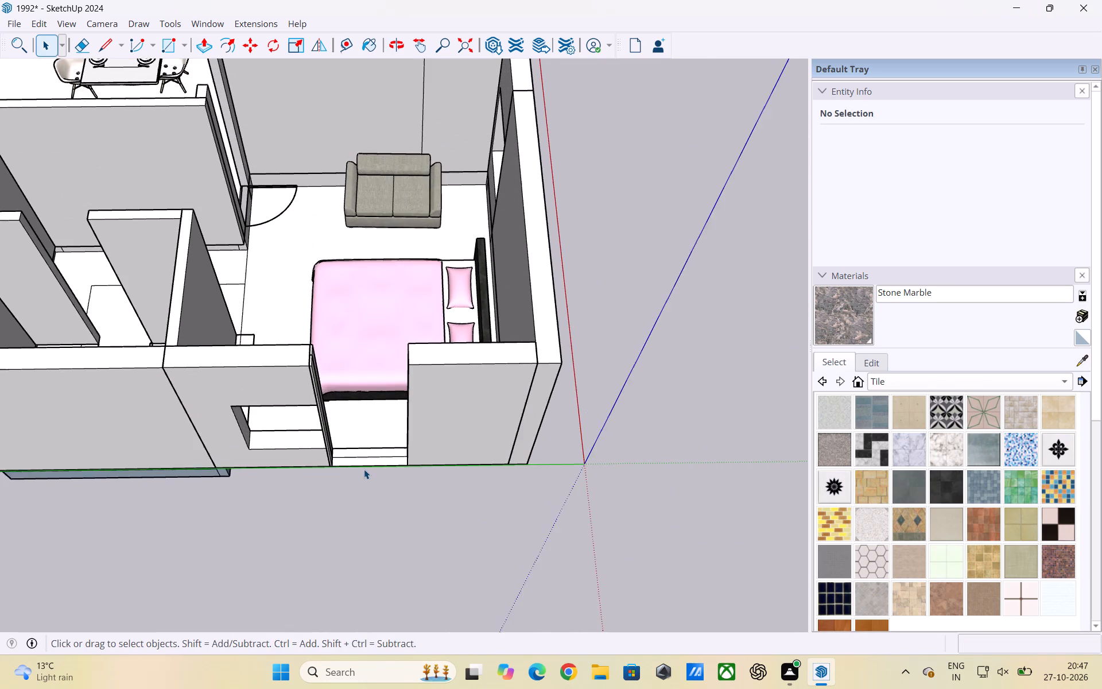
scroll(364, 469, up, 2)
middle_drag(368, 458, 380, 517)
scroll(385, 460, up, 3)
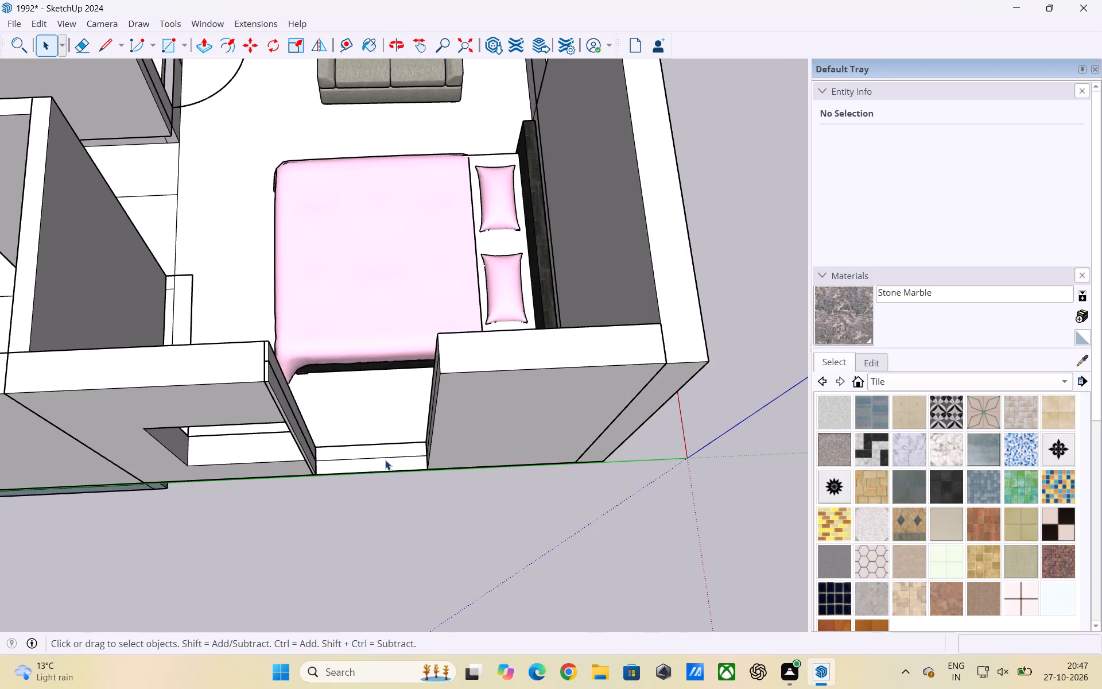
scroll(385, 460, up, 5)
middle_drag(372, 465, 378, 501)
scroll(414, 462, down, 4)
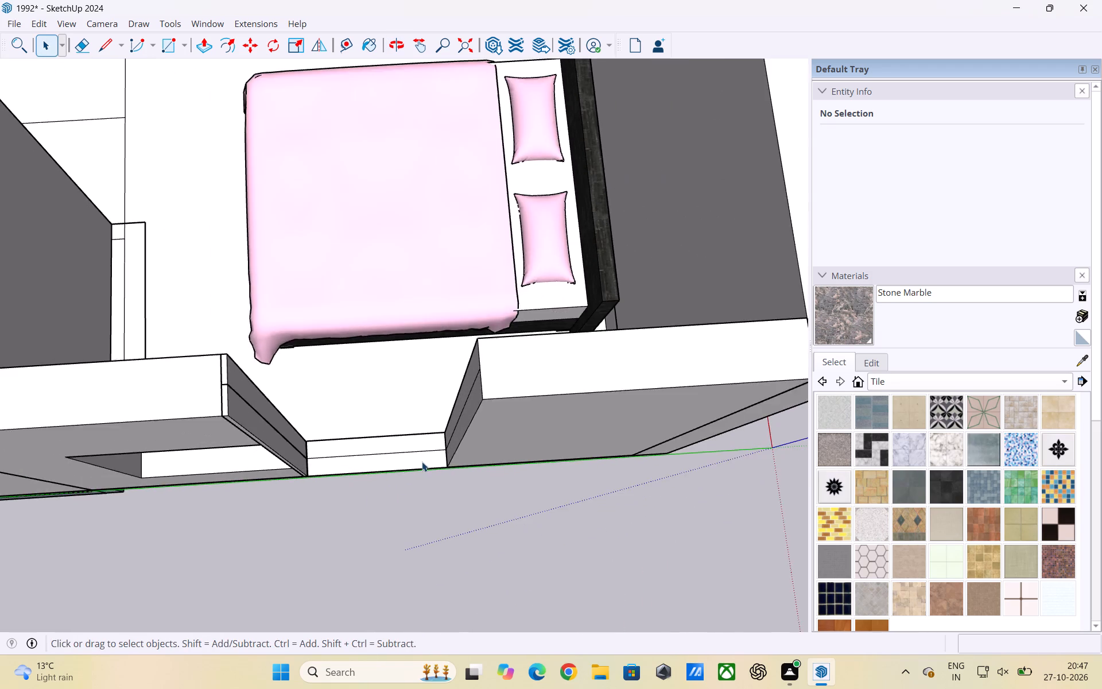
scroll(422, 462, down, 2)
scroll(425, 463, up, 2)
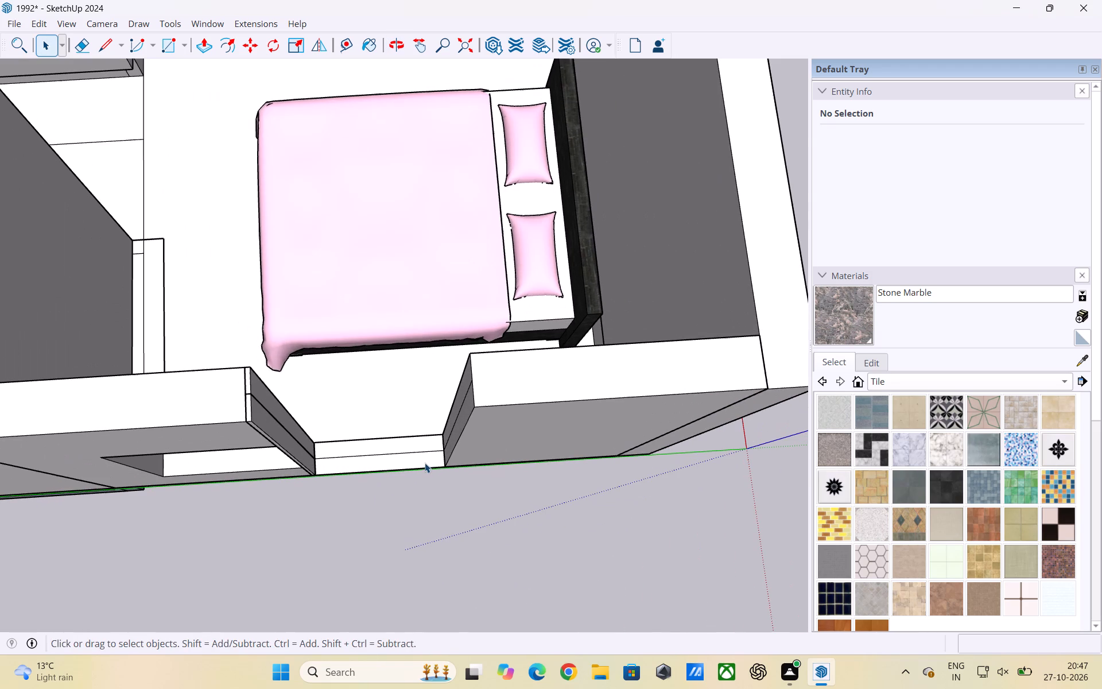
scroll(425, 463, up, 2)
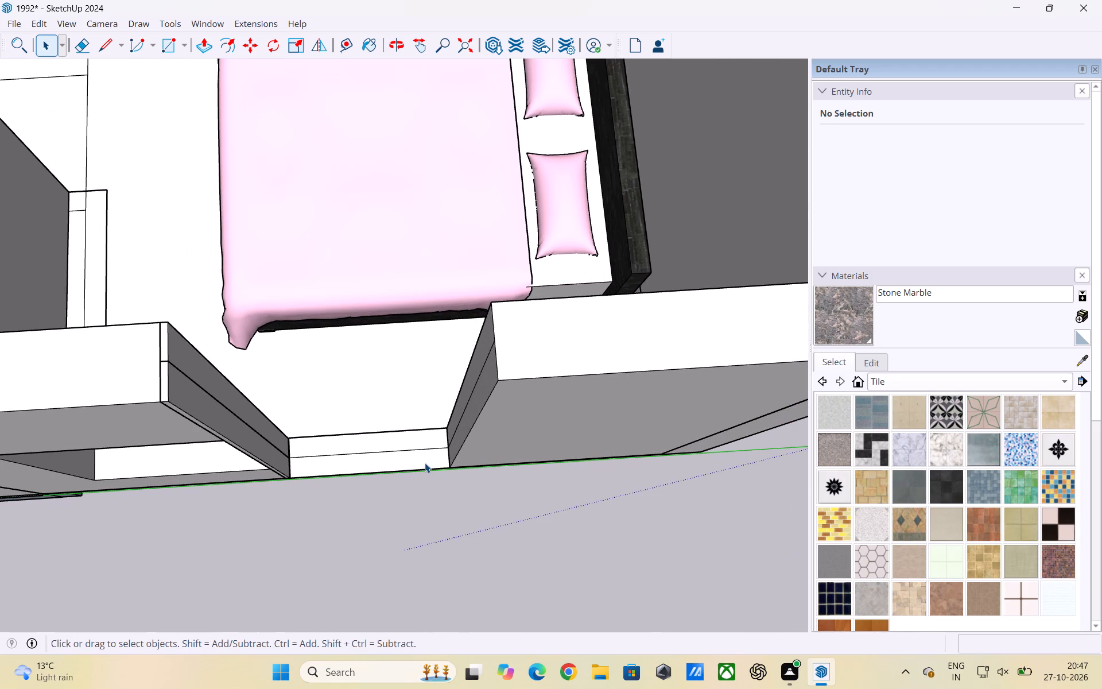
scroll(428, 460, down, 4)
middle_drag(425, 460, 414, 388)
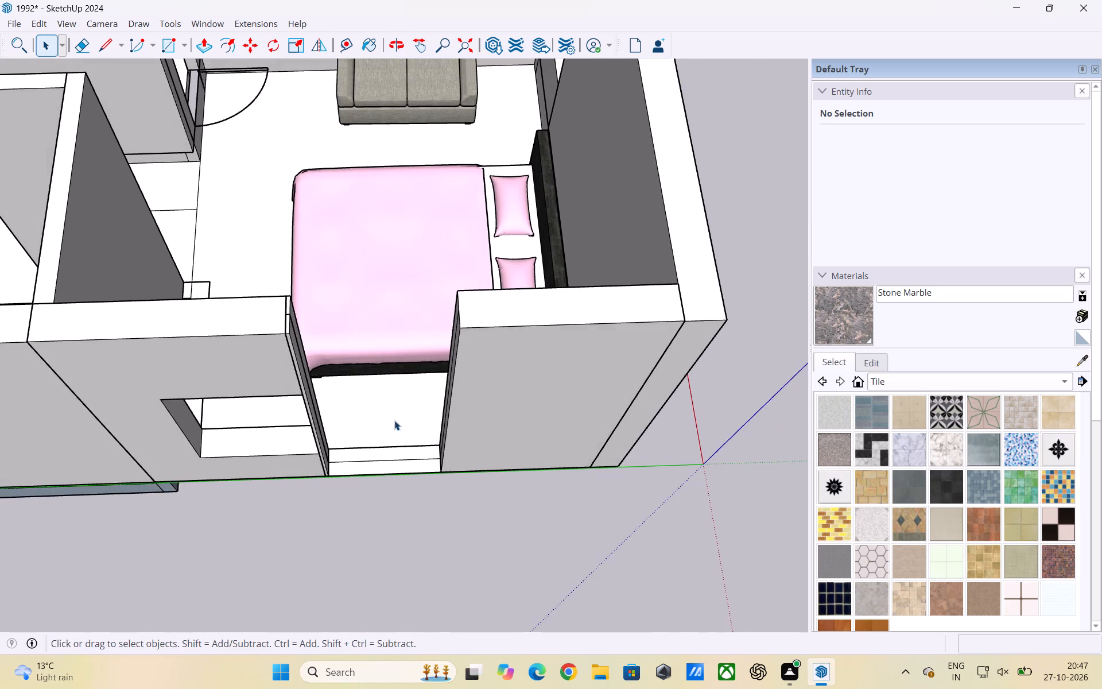
scroll(392, 425, up, 2)
middle_drag(379, 478, 401, 428)
scroll(405, 423, up, 3)
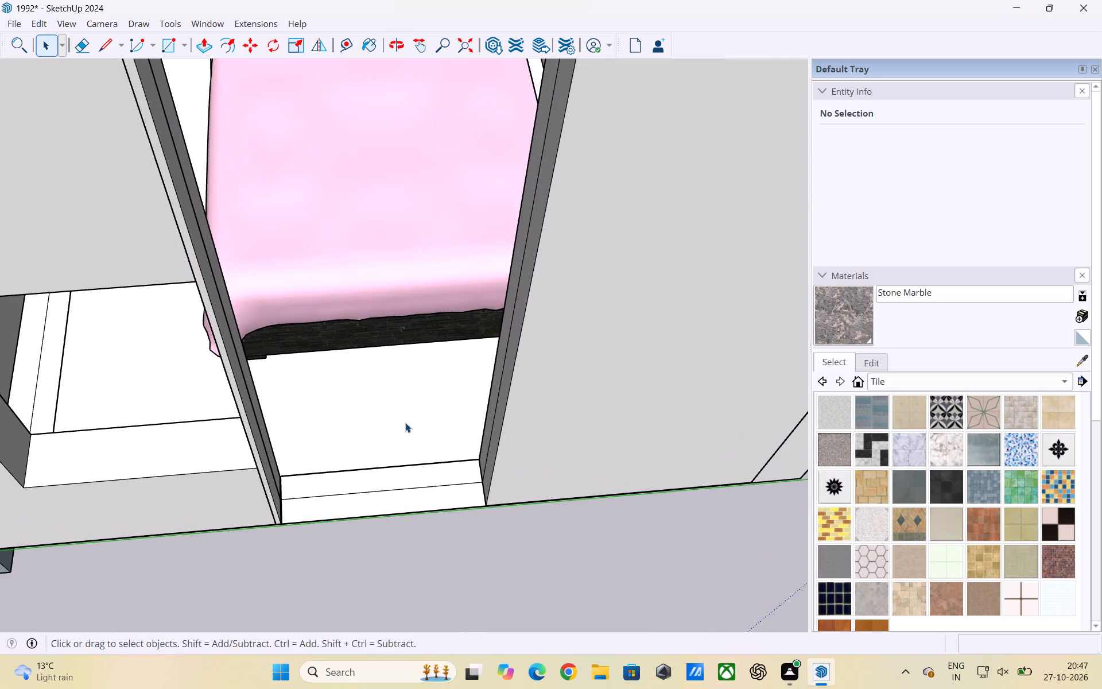
scroll(405, 432, down, 4)
middle_drag(368, 527, 356, 446)
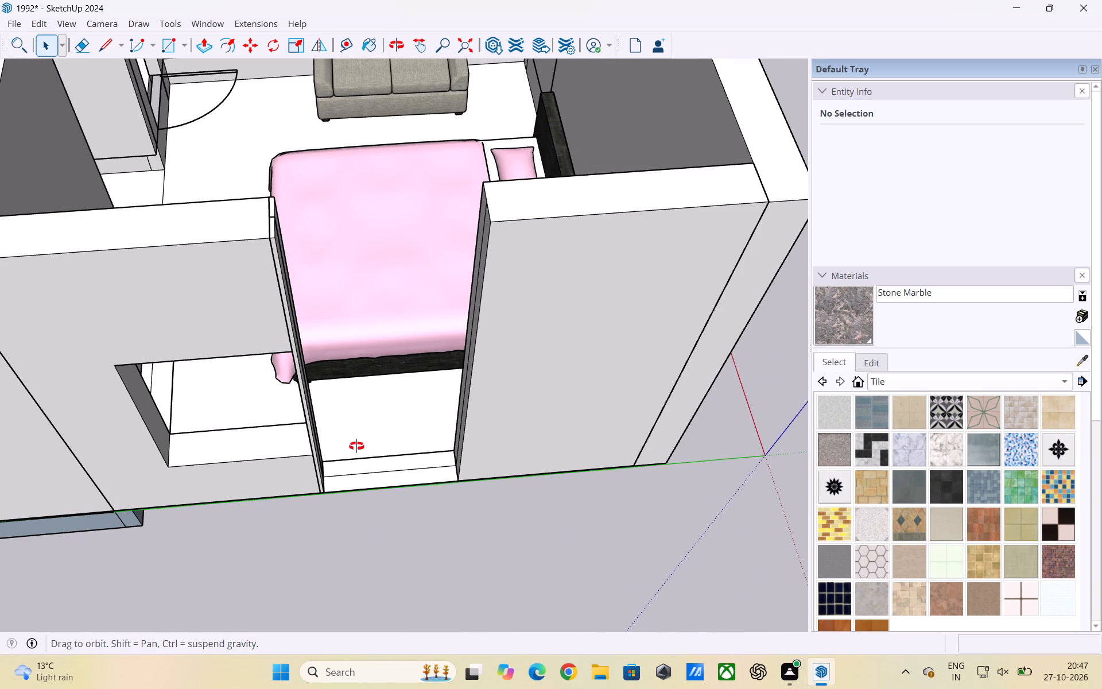
middle_drag(356, 446, 356, 440)
scroll(374, 453, up, 2)
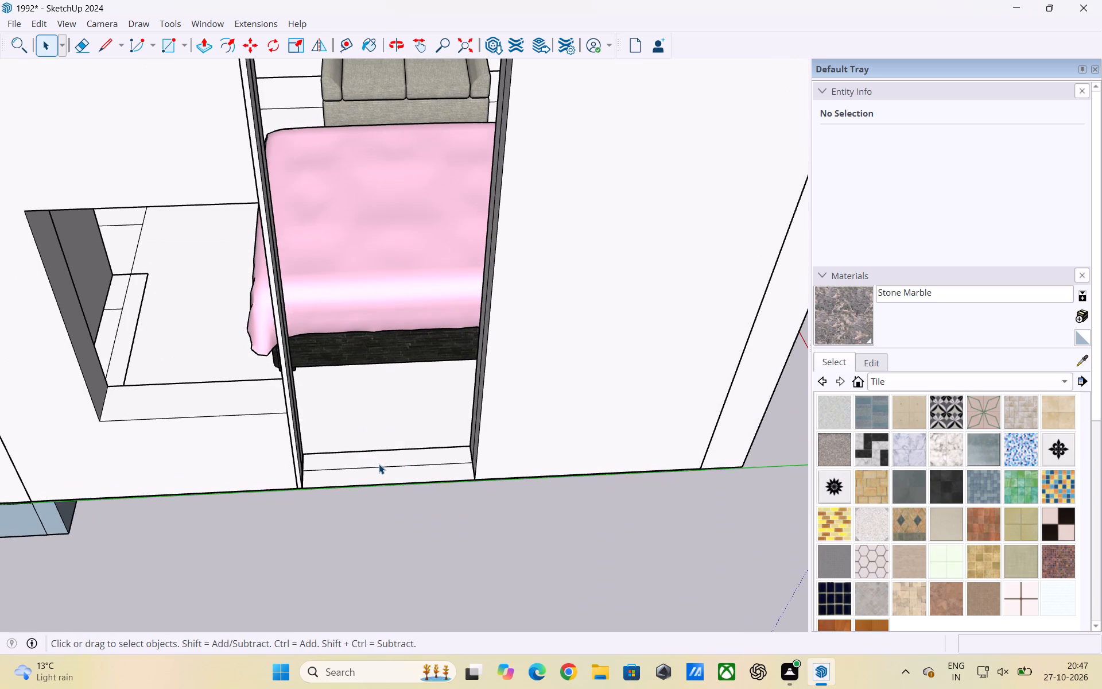
scroll(379, 464, down, 2)
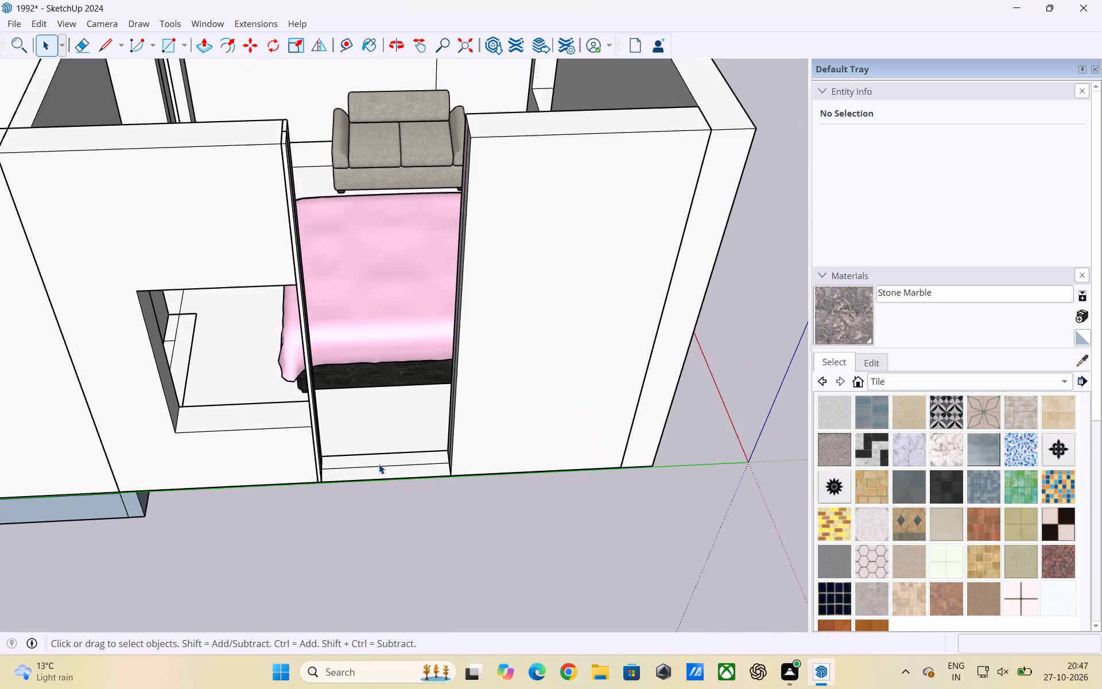
scroll(379, 464, down, 3)
middle_drag(378, 471, 312, 518)
scroll(378, 477, down, 1)
scroll(333, 494, up, 3)
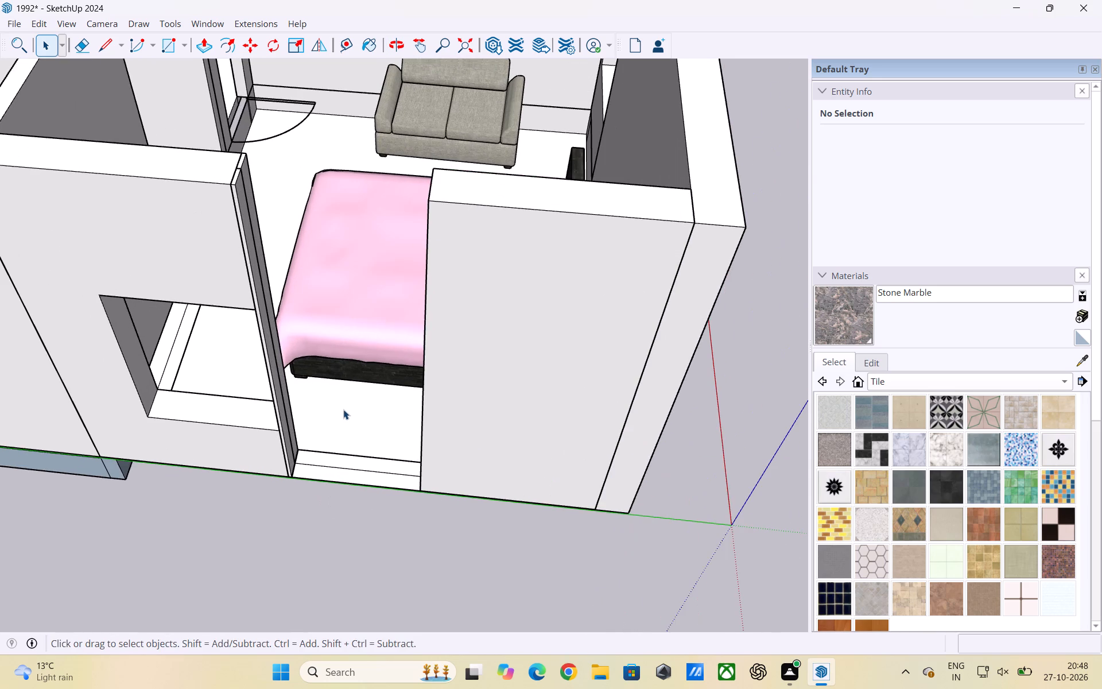
scroll(343, 409, down, 3)
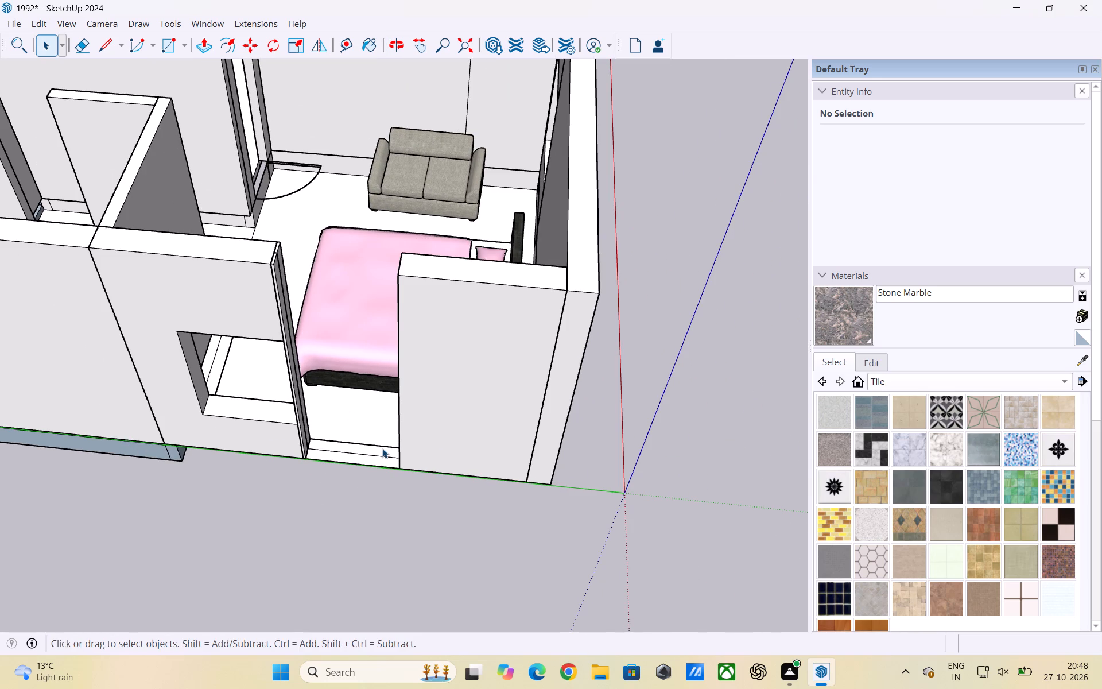
middle_drag(382, 448, 390, 488)
scroll(381, 461, up, 3)
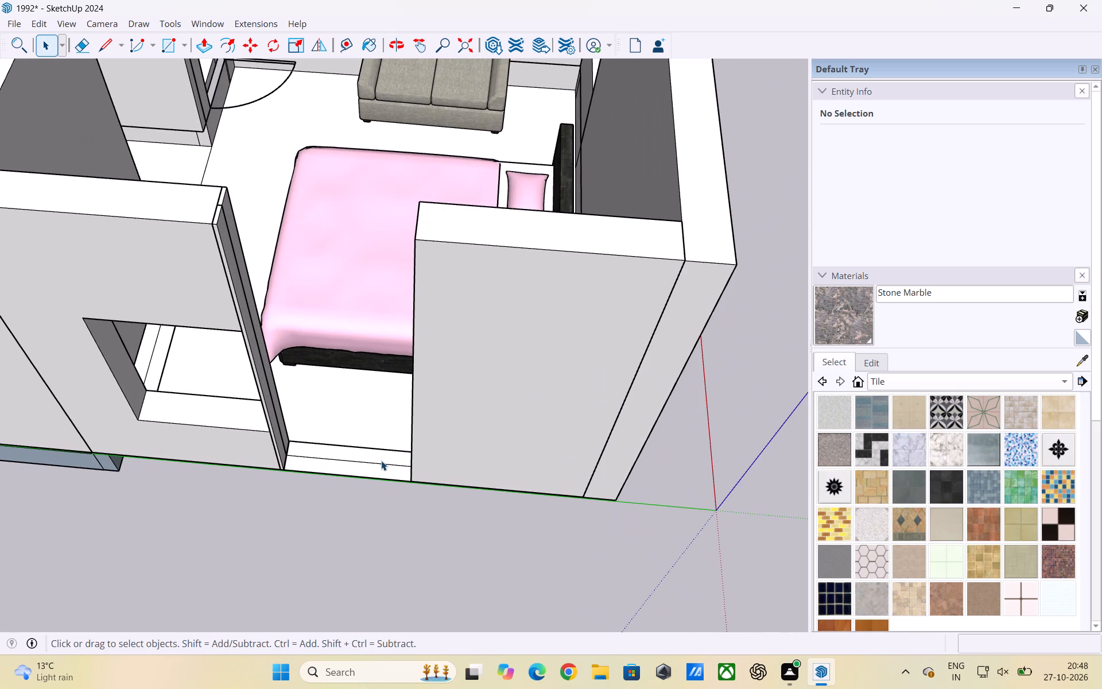
Examine the outer opening beside the pink bed and the overall layout of the furnished apartment from above.
scroll(382, 460, down, 2)
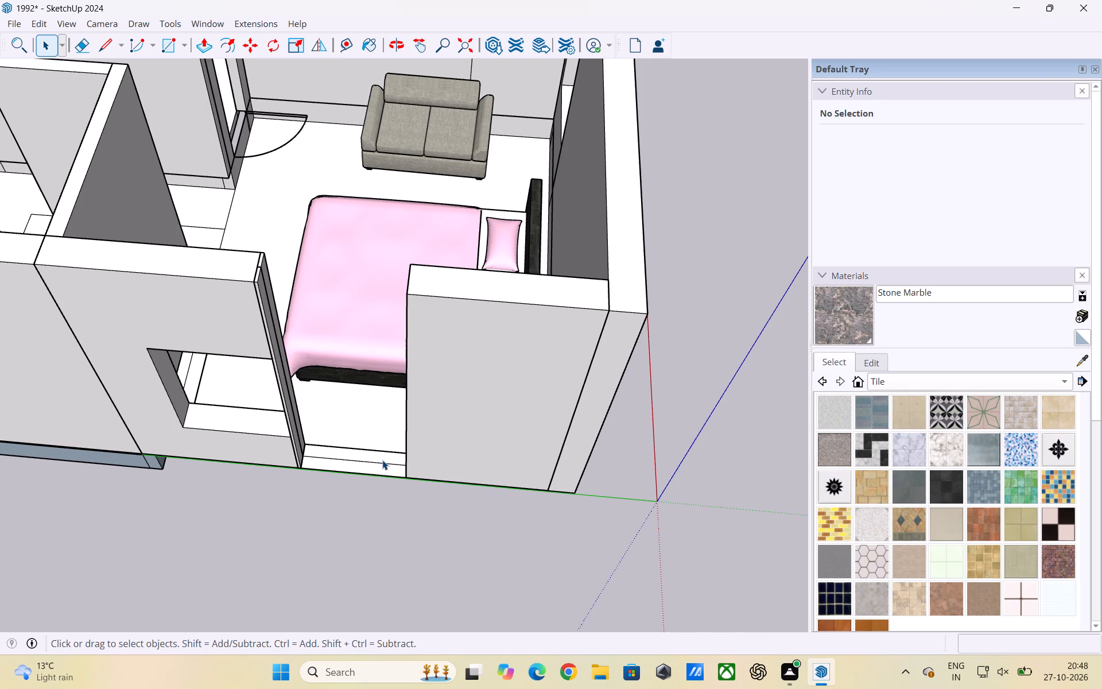
scroll(382, 460, up, 2)
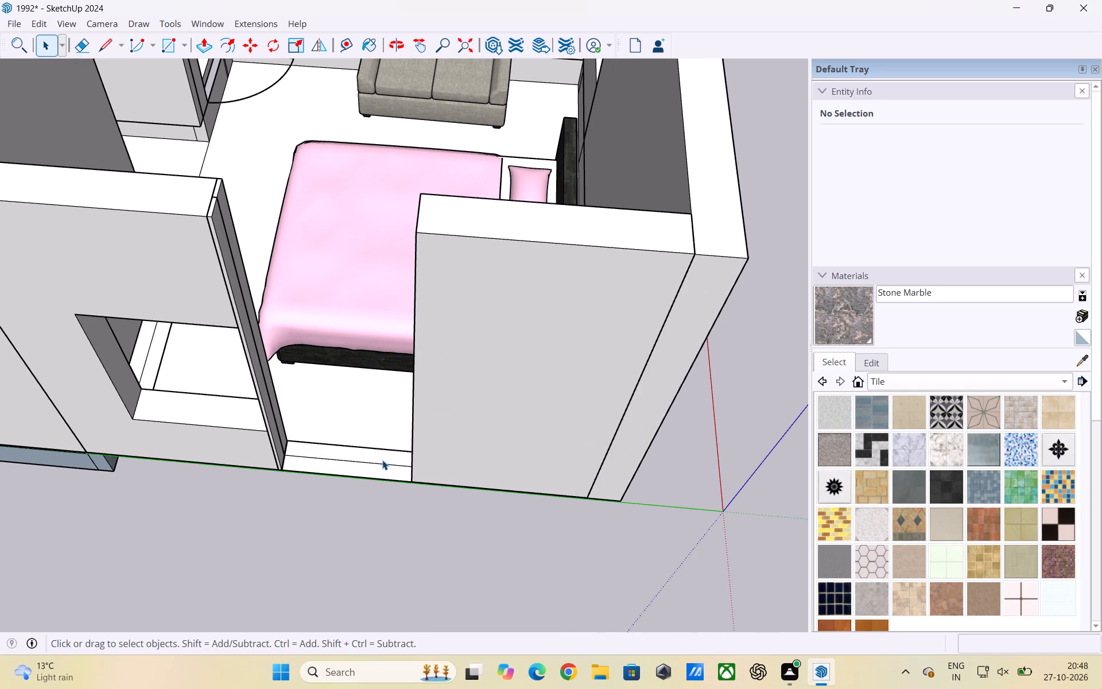
scroll(382, 460, down, 3)
scroll(397, 502, up, 3)
scroll(397, 502, down, 6)
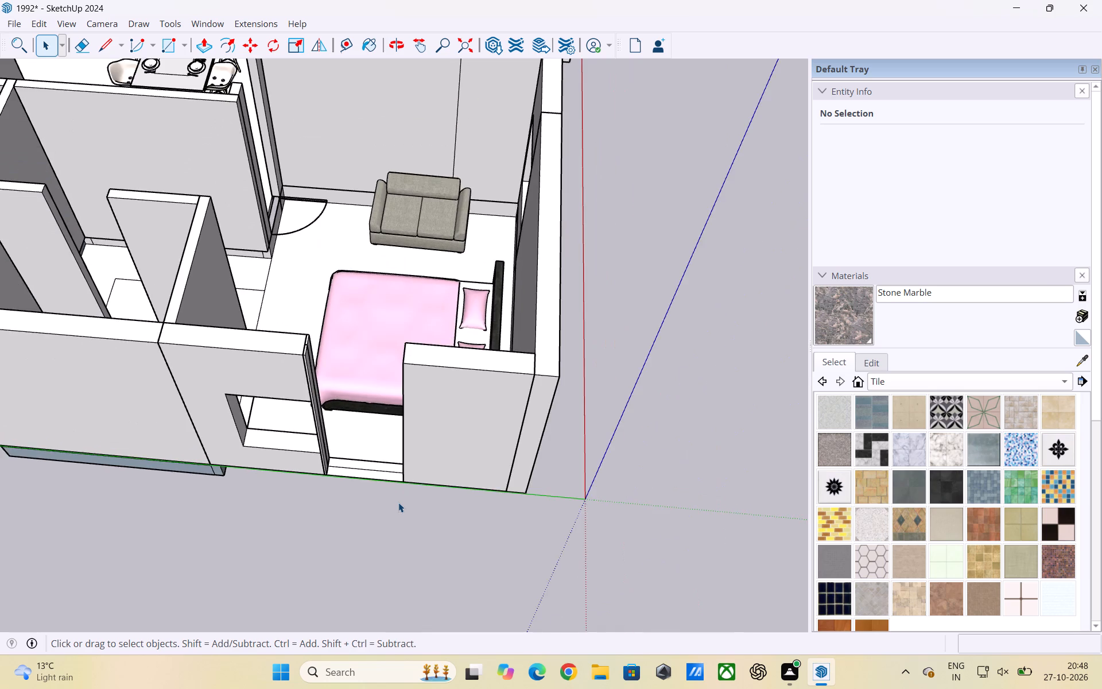
scroll(398, 502, down, 9)
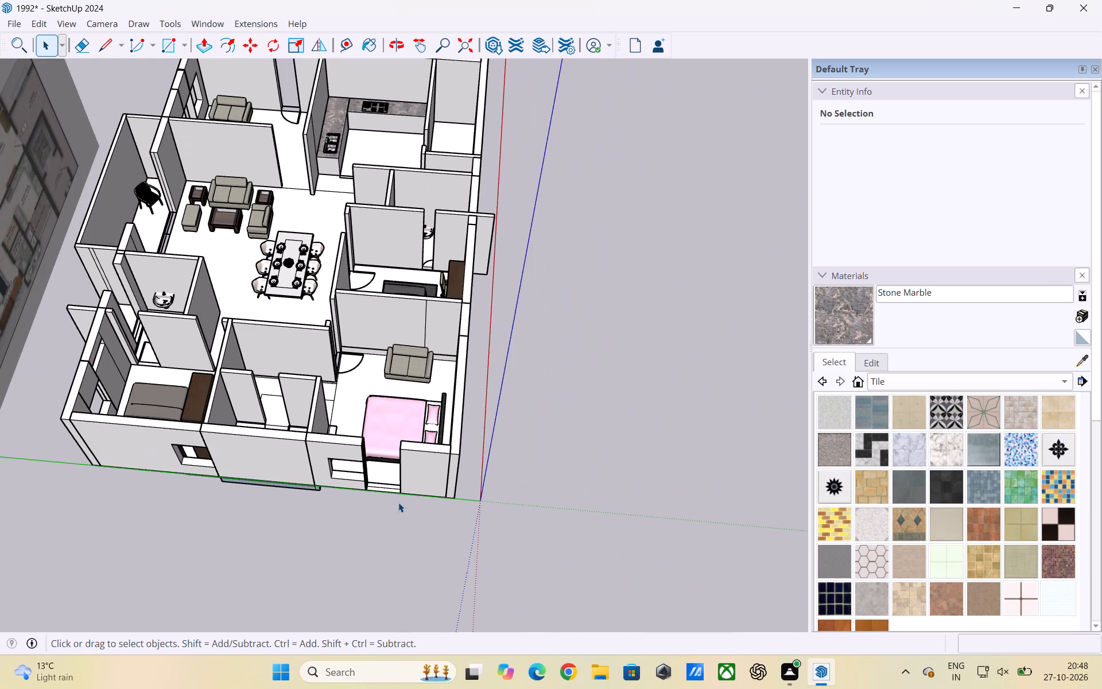
scroll(398, 502, down, 5)
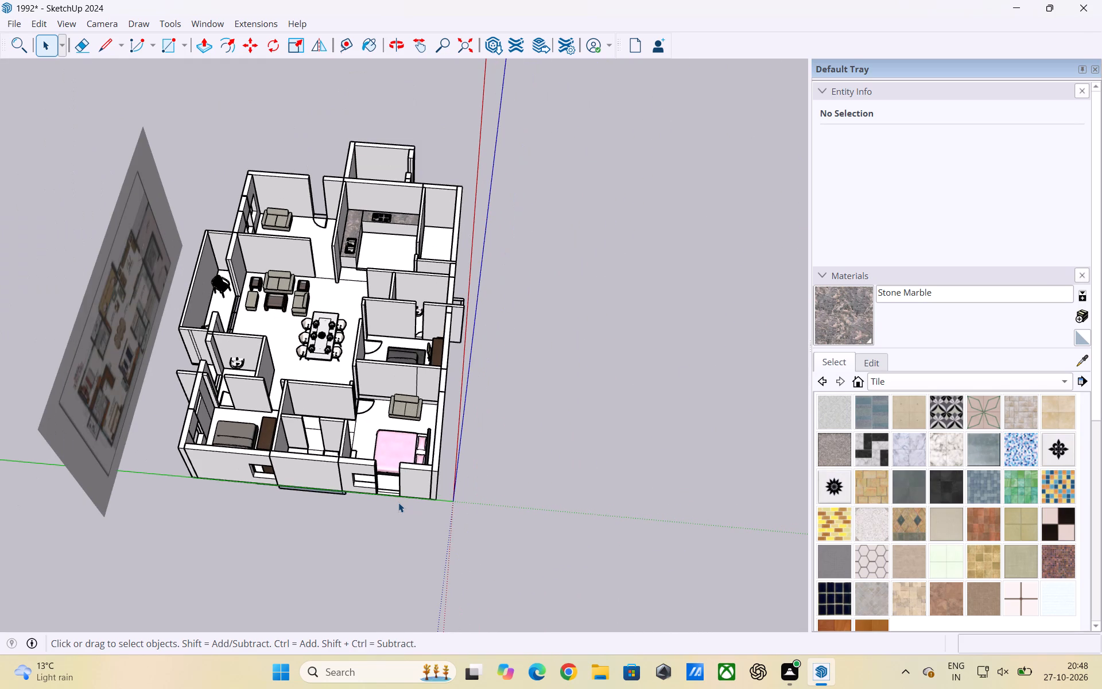
scroll(398, 502, down, 3)
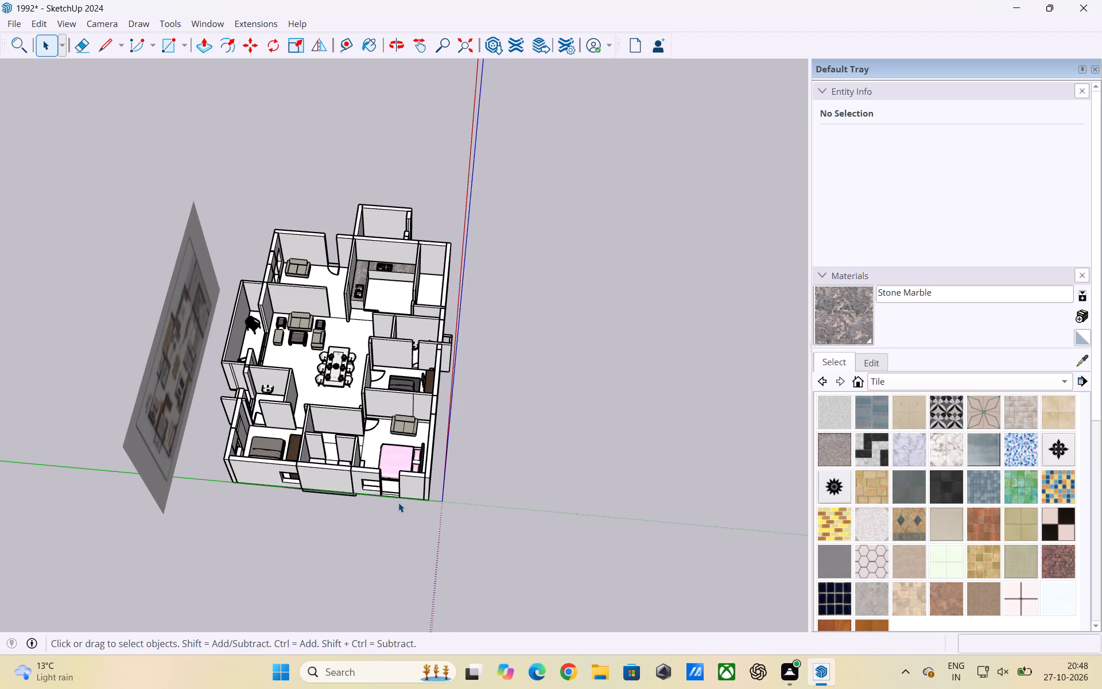
scroll(398, 502, down, 3)
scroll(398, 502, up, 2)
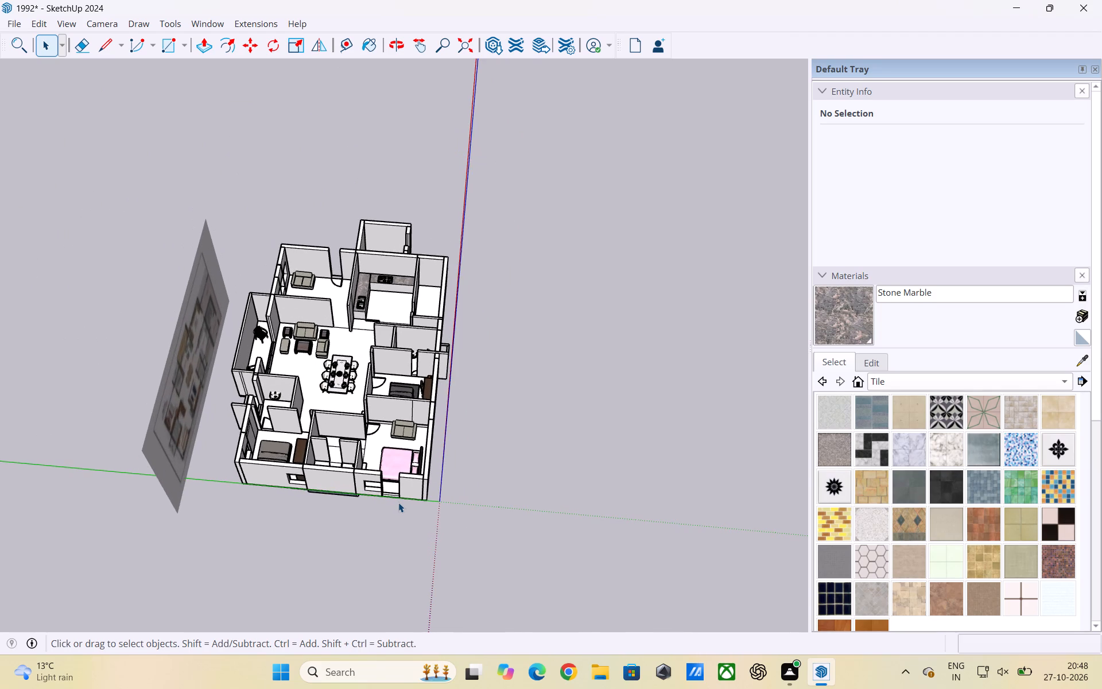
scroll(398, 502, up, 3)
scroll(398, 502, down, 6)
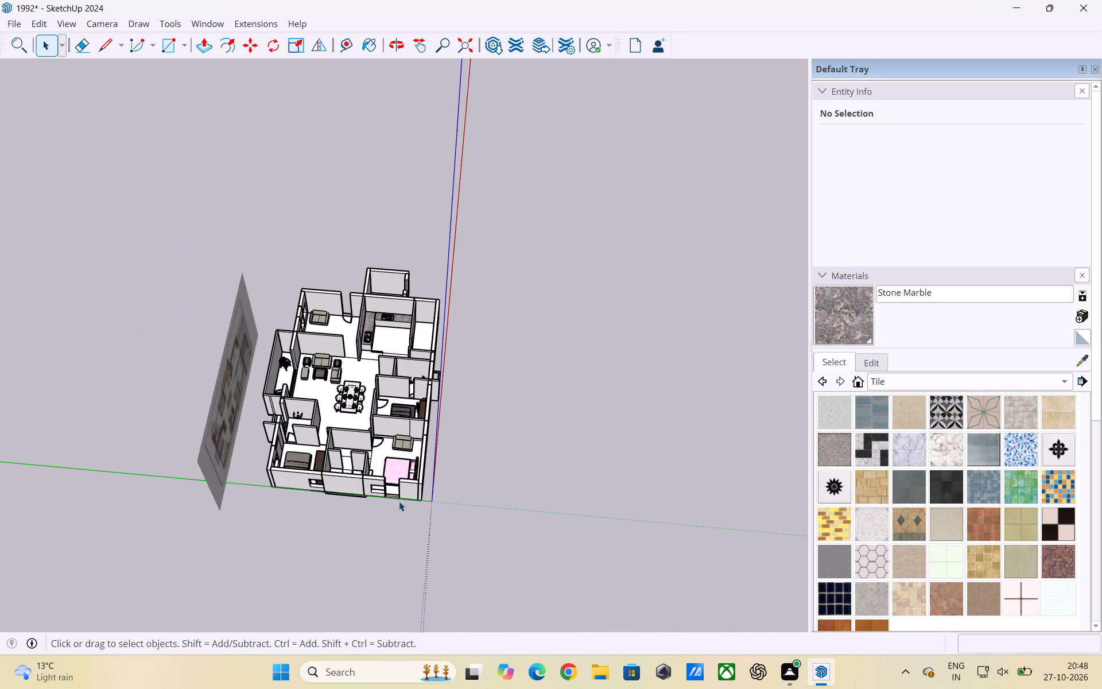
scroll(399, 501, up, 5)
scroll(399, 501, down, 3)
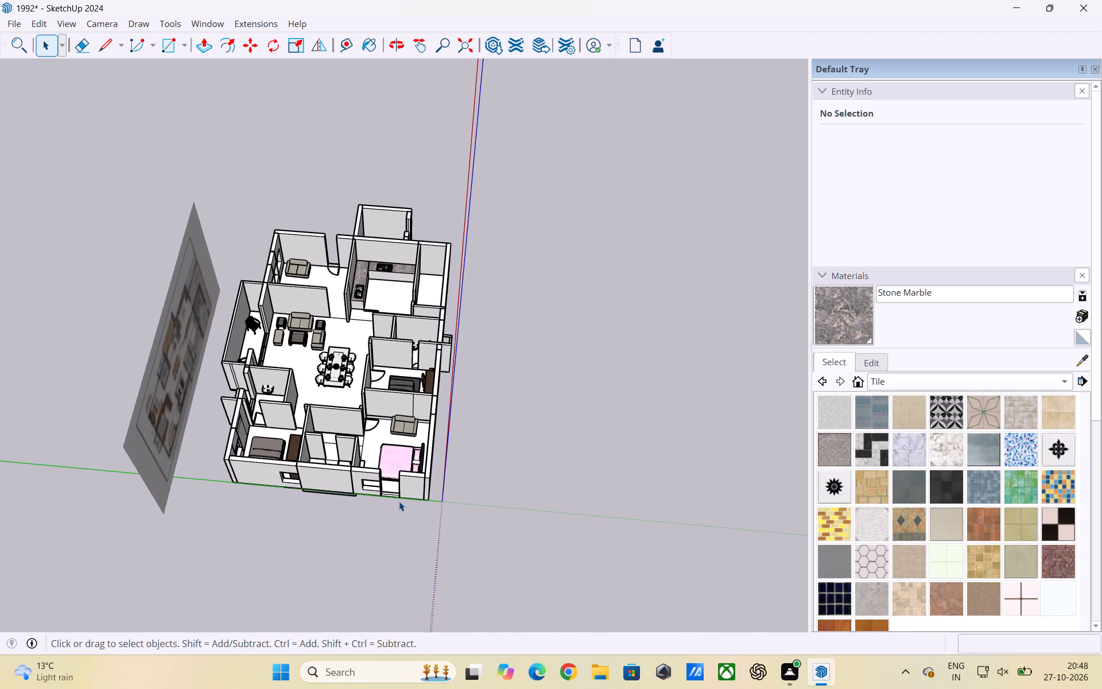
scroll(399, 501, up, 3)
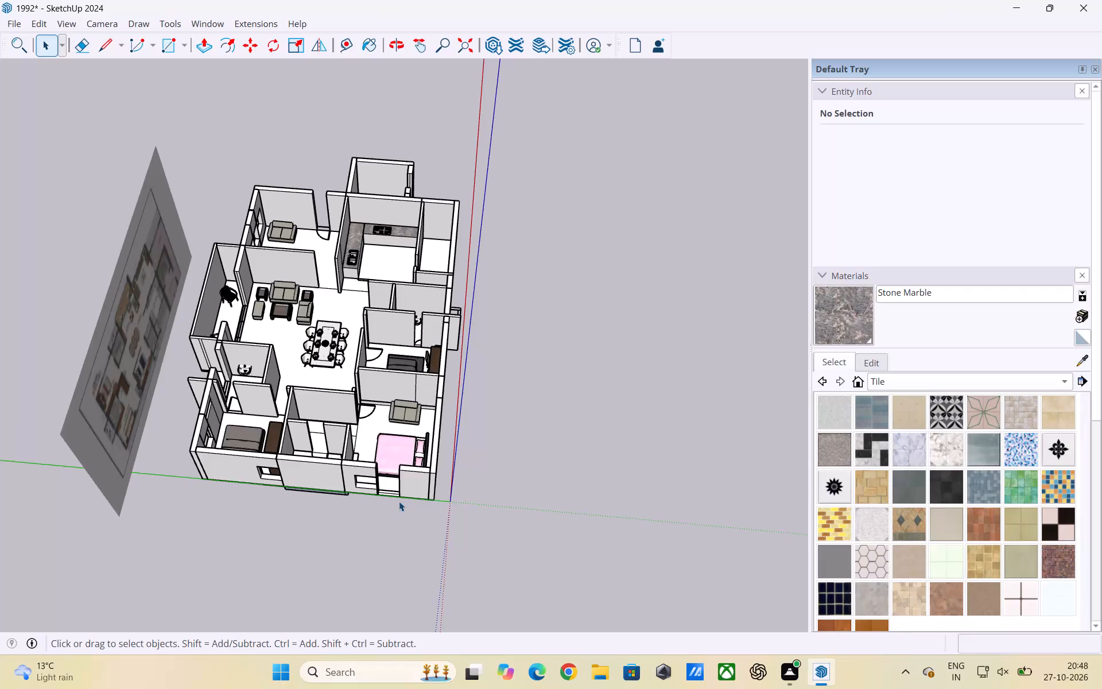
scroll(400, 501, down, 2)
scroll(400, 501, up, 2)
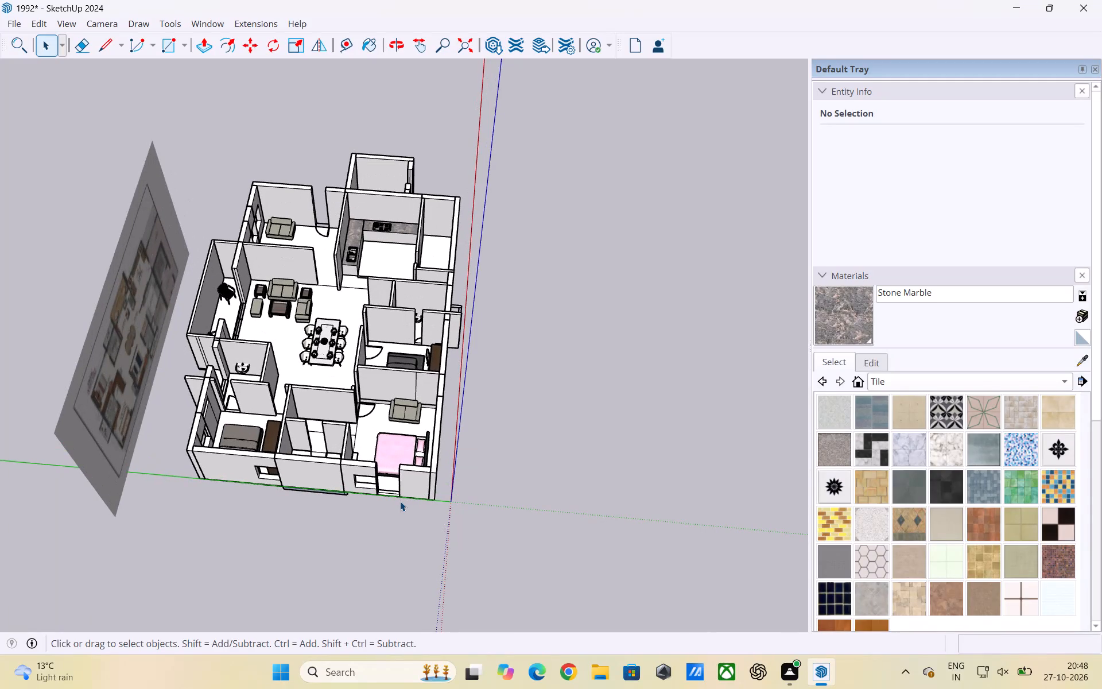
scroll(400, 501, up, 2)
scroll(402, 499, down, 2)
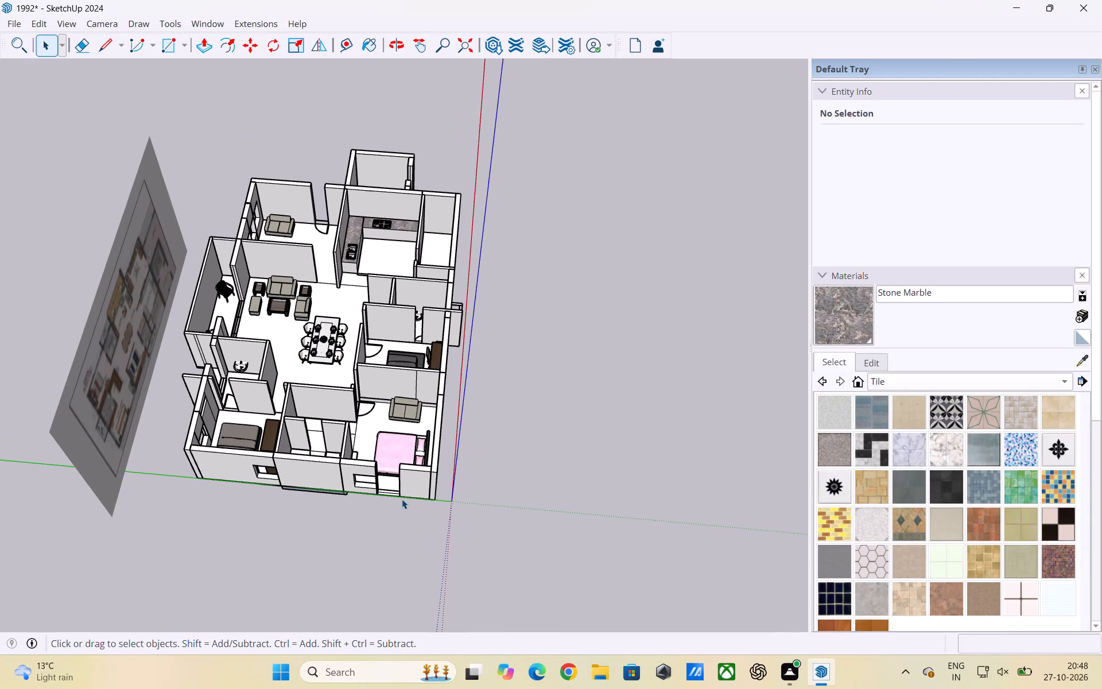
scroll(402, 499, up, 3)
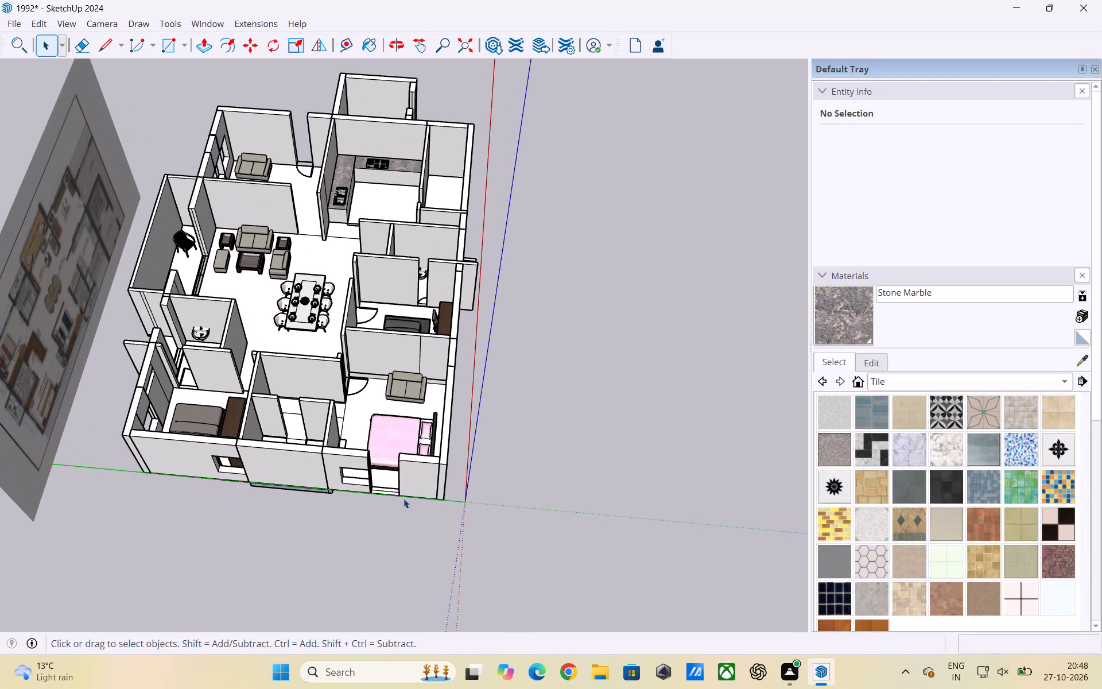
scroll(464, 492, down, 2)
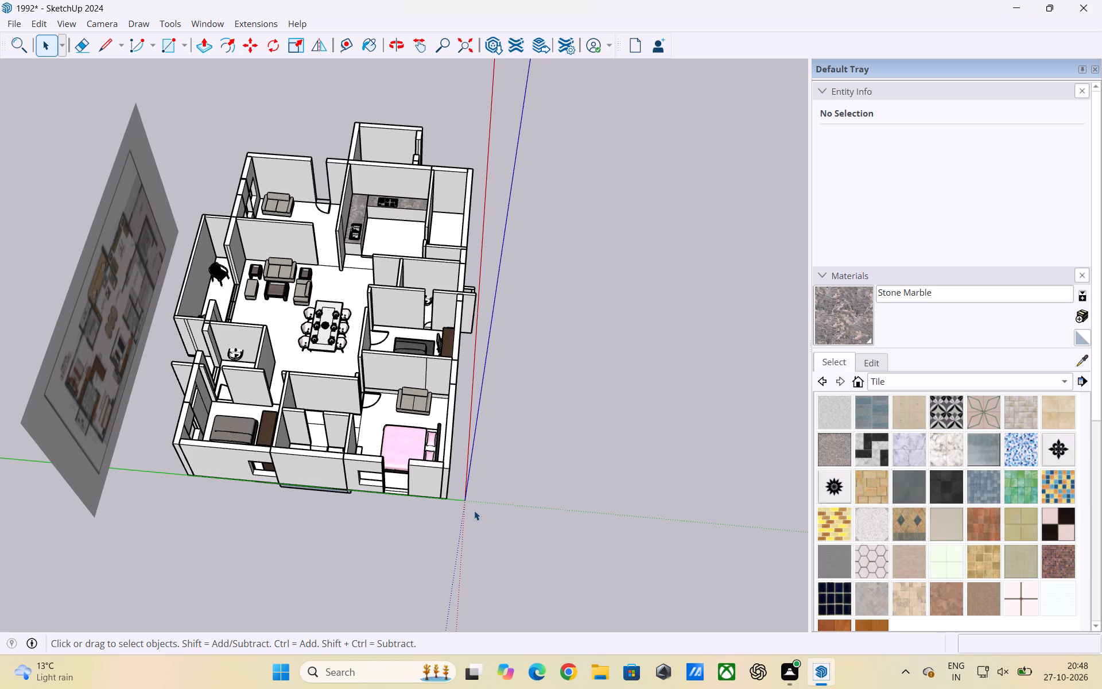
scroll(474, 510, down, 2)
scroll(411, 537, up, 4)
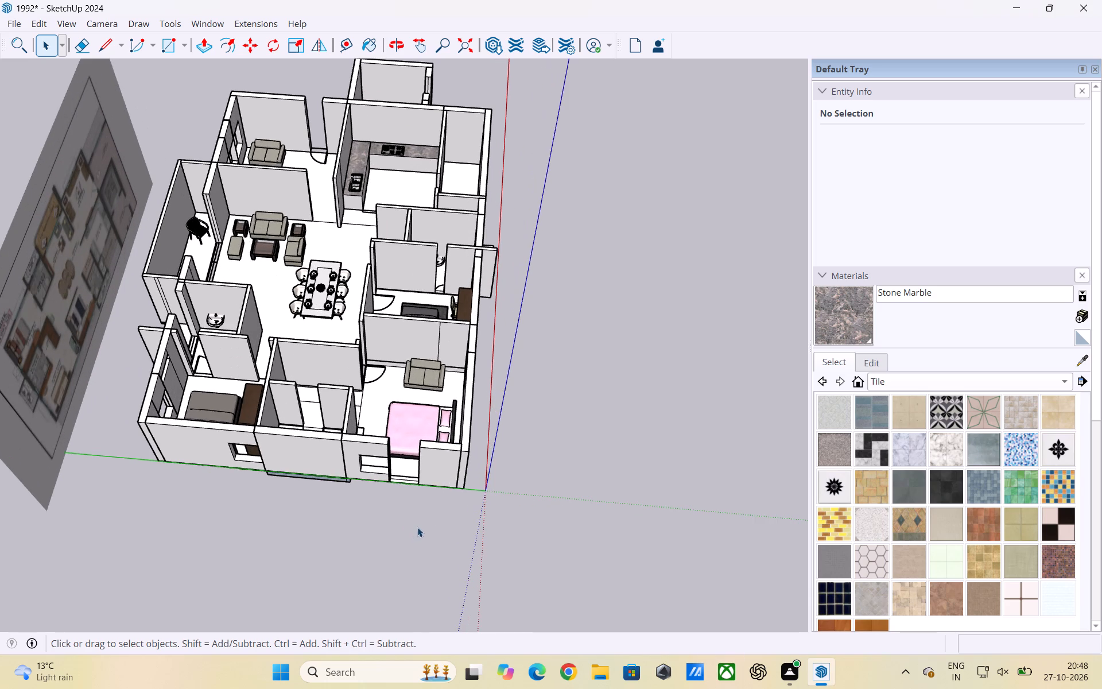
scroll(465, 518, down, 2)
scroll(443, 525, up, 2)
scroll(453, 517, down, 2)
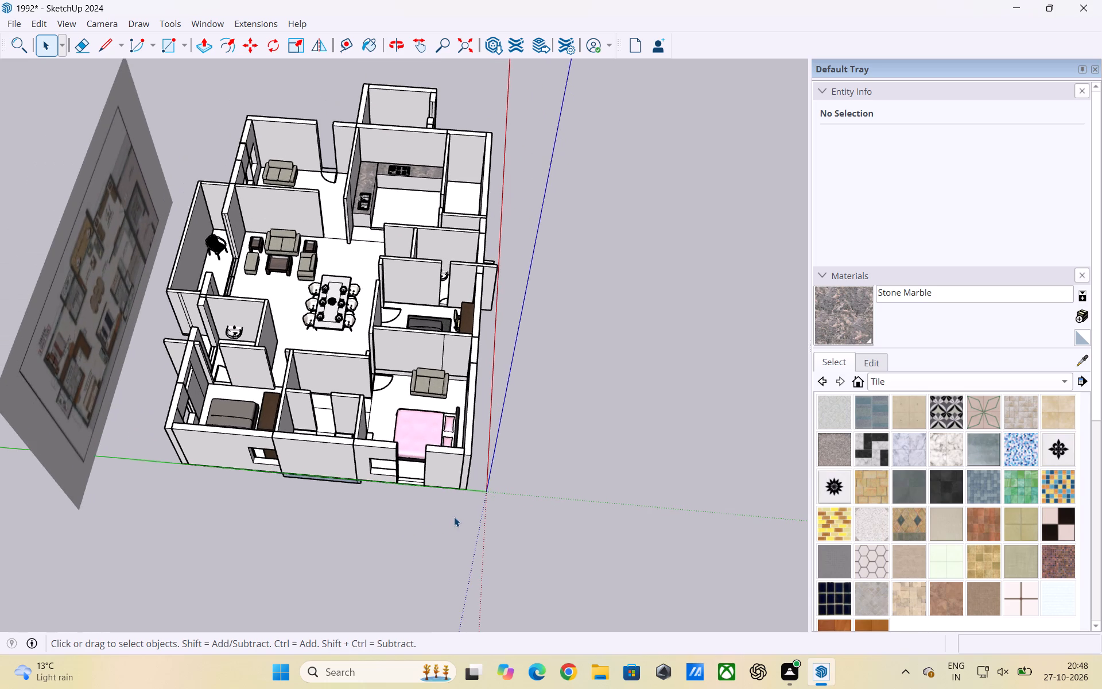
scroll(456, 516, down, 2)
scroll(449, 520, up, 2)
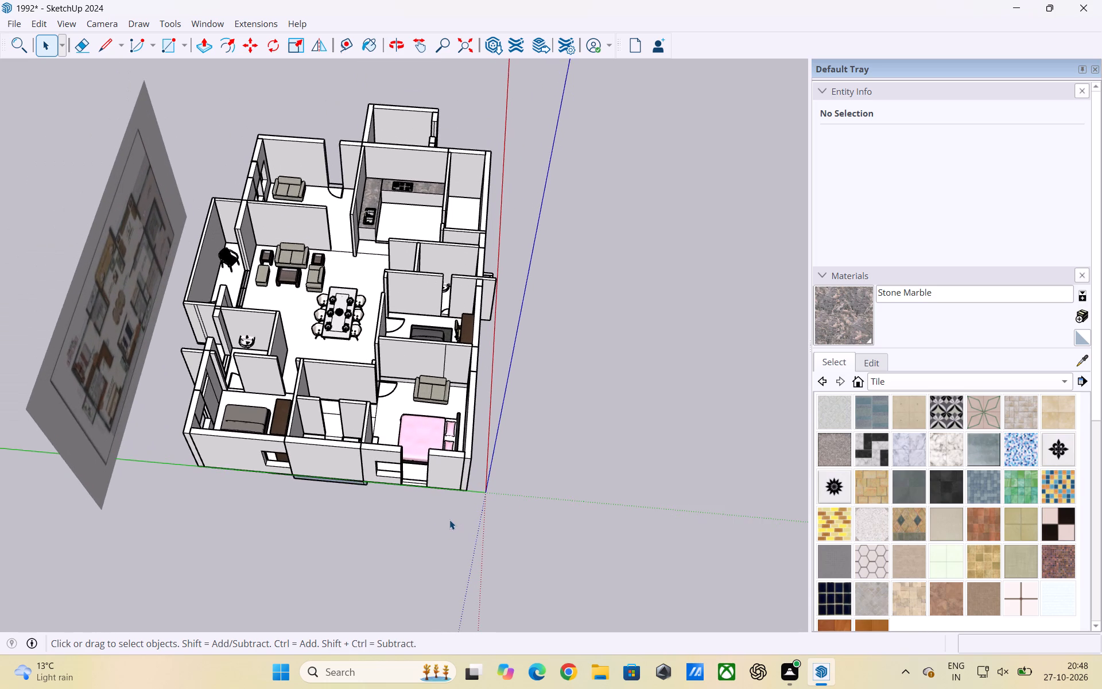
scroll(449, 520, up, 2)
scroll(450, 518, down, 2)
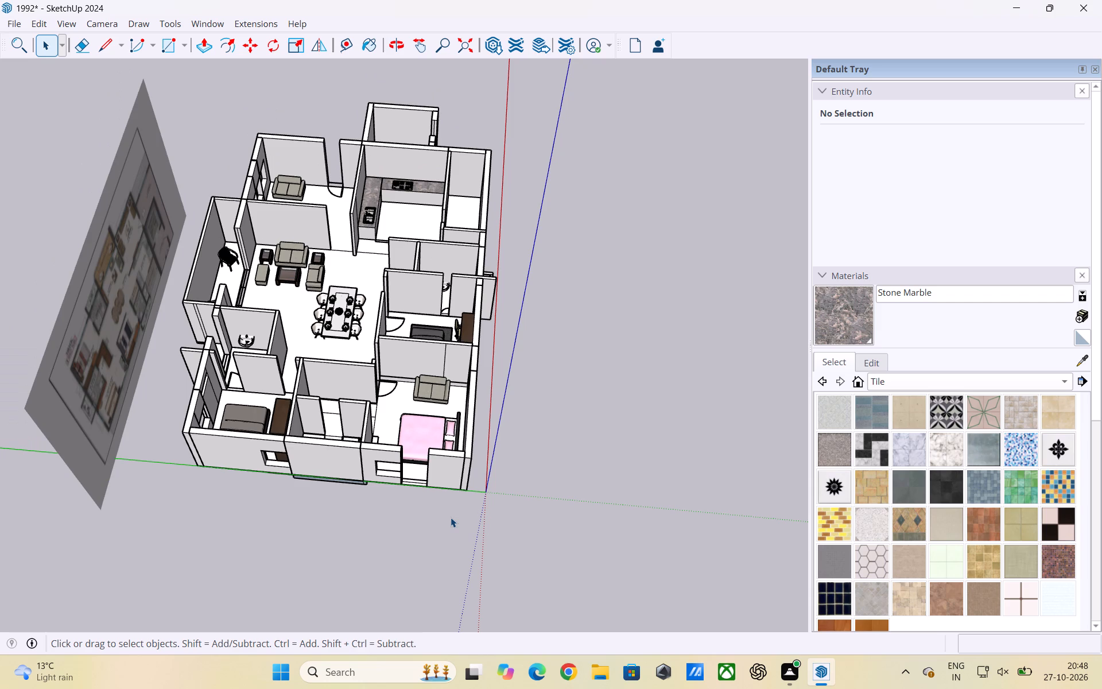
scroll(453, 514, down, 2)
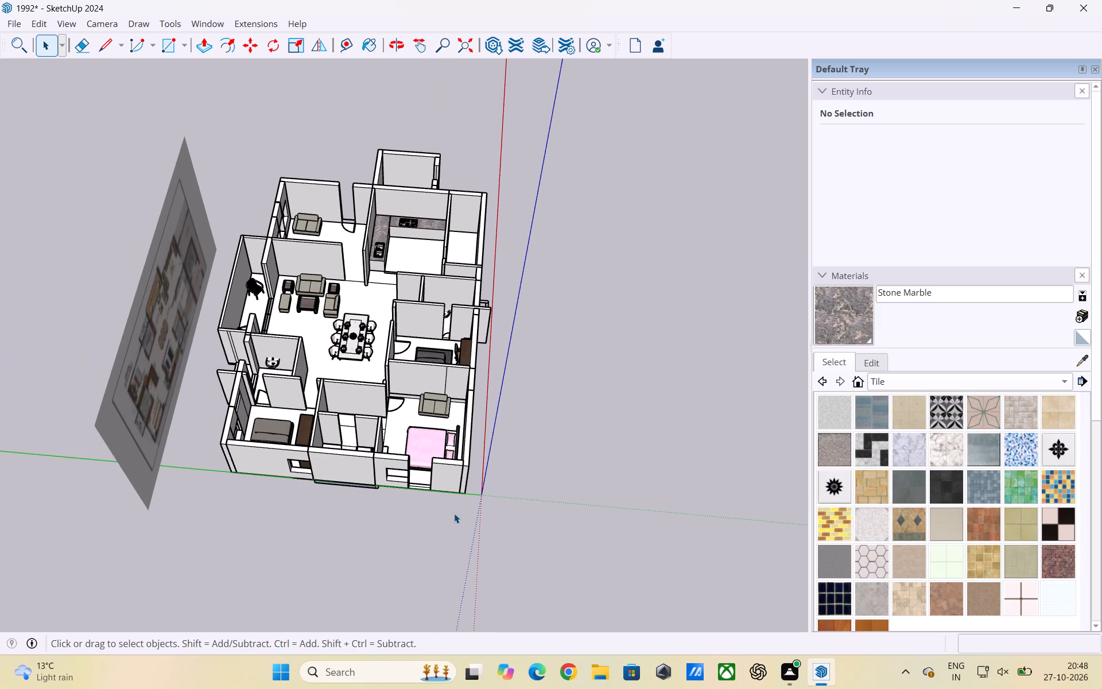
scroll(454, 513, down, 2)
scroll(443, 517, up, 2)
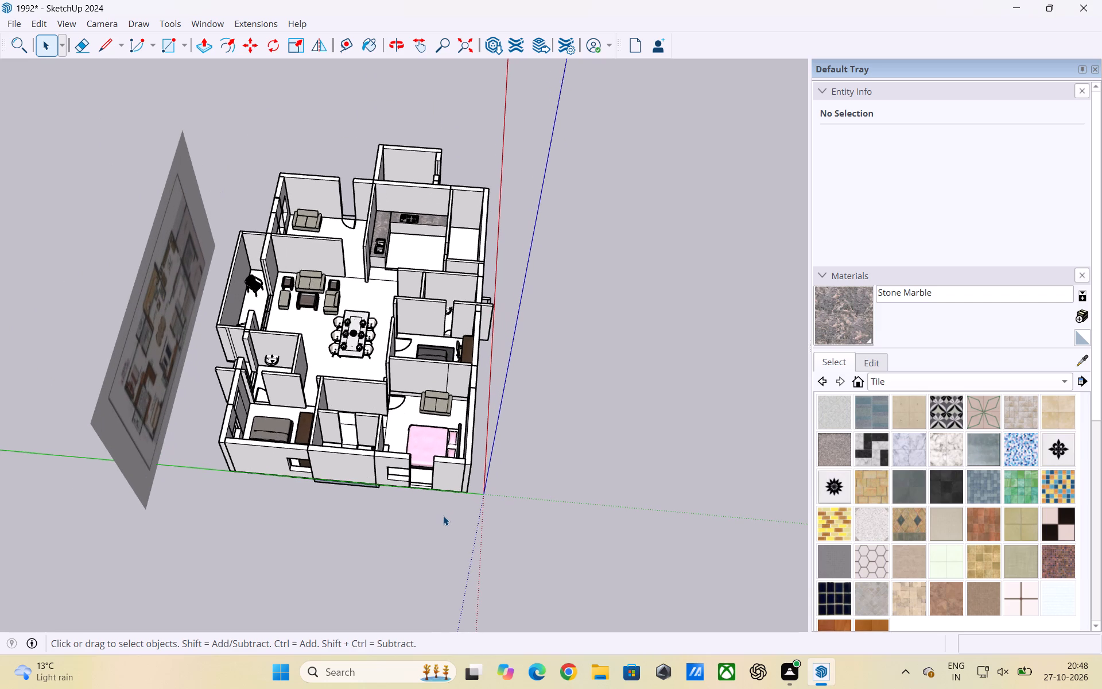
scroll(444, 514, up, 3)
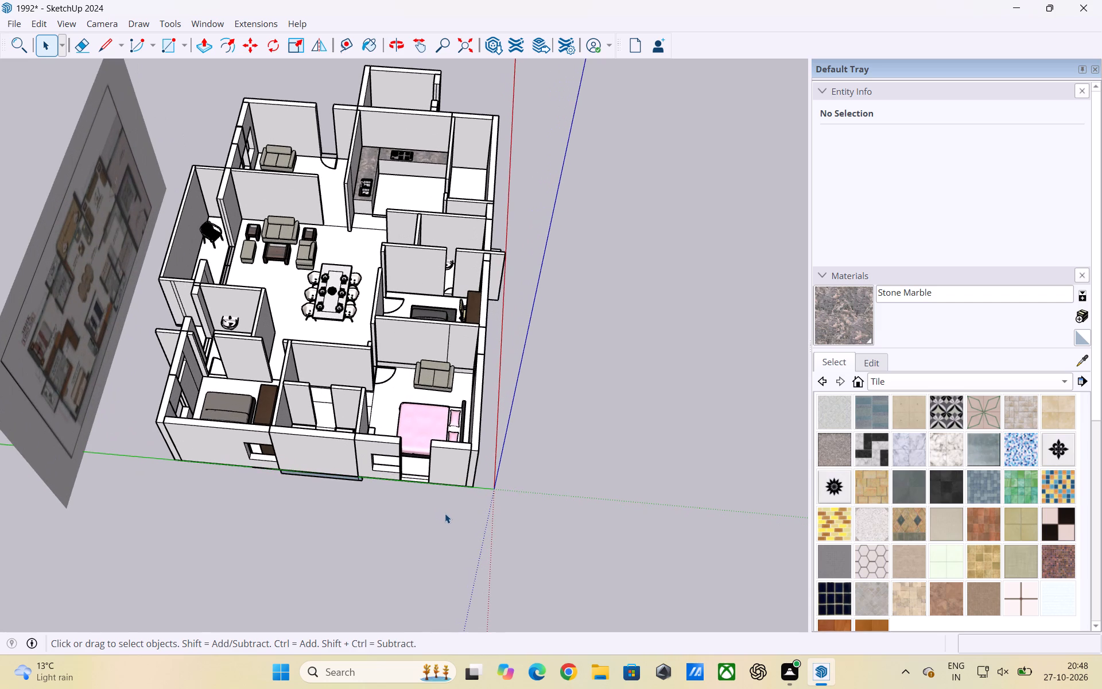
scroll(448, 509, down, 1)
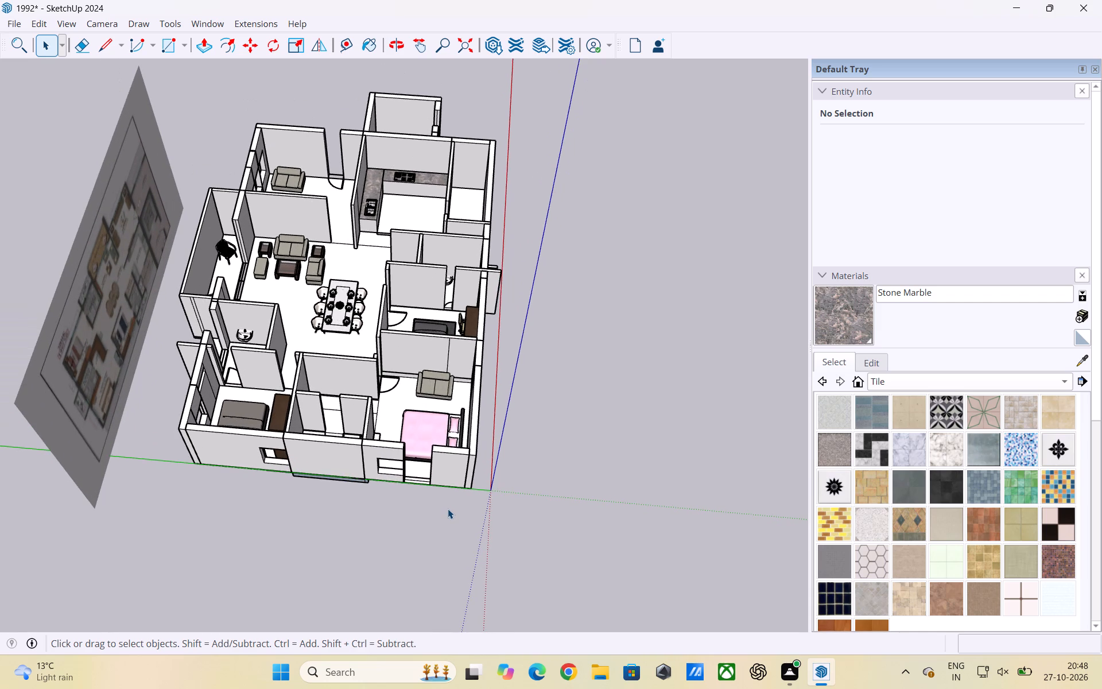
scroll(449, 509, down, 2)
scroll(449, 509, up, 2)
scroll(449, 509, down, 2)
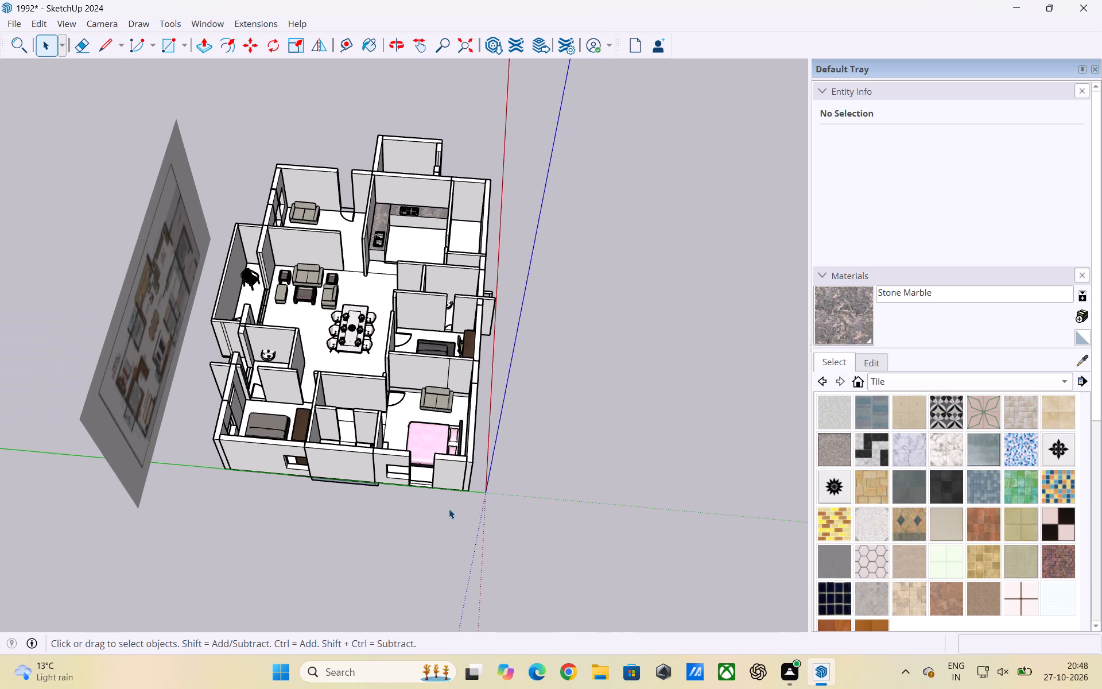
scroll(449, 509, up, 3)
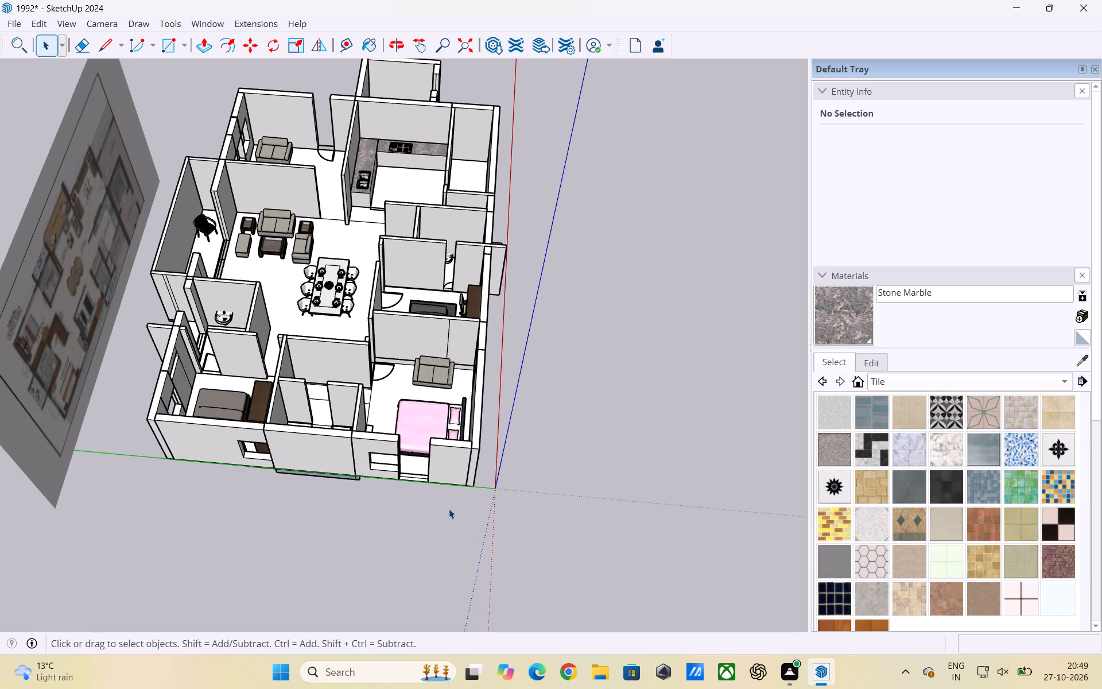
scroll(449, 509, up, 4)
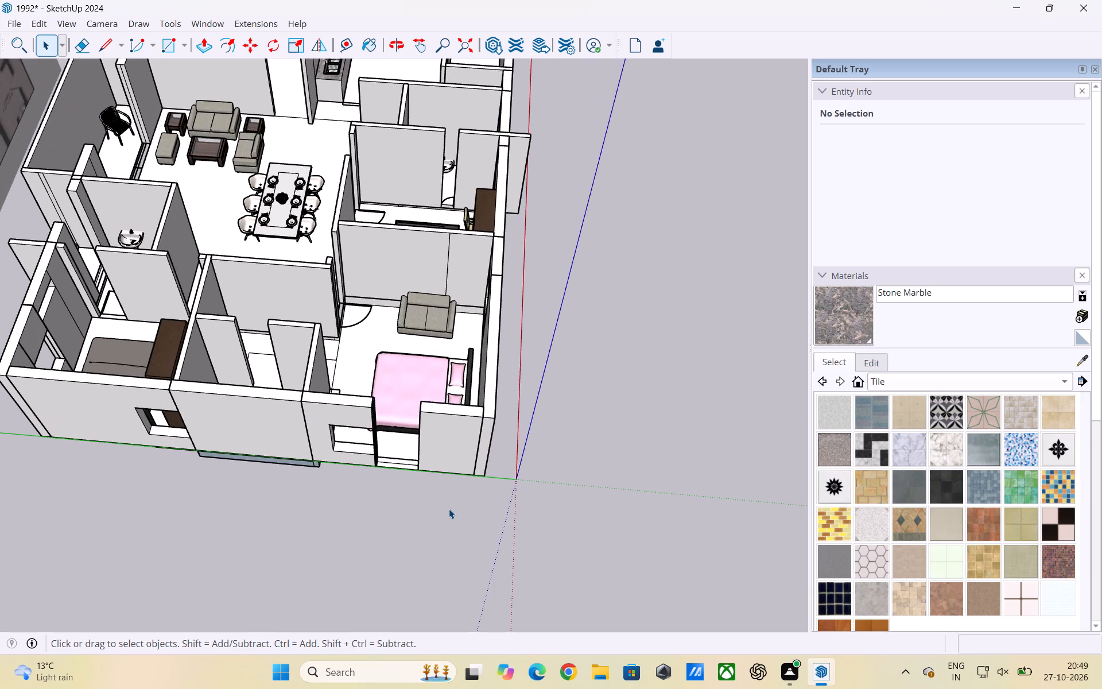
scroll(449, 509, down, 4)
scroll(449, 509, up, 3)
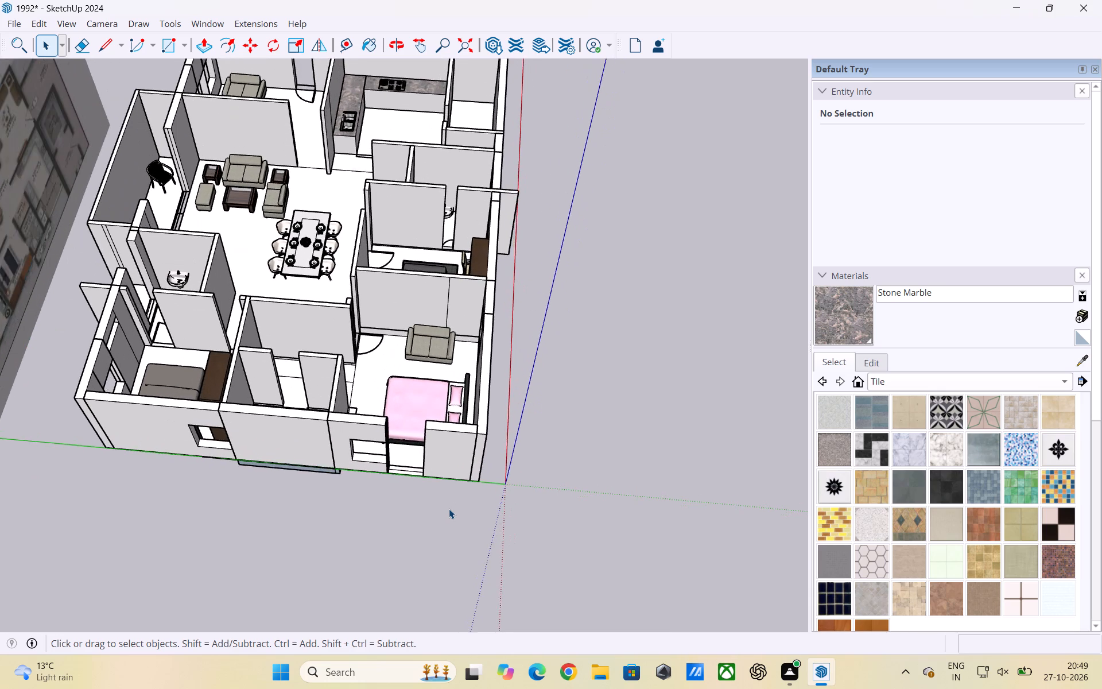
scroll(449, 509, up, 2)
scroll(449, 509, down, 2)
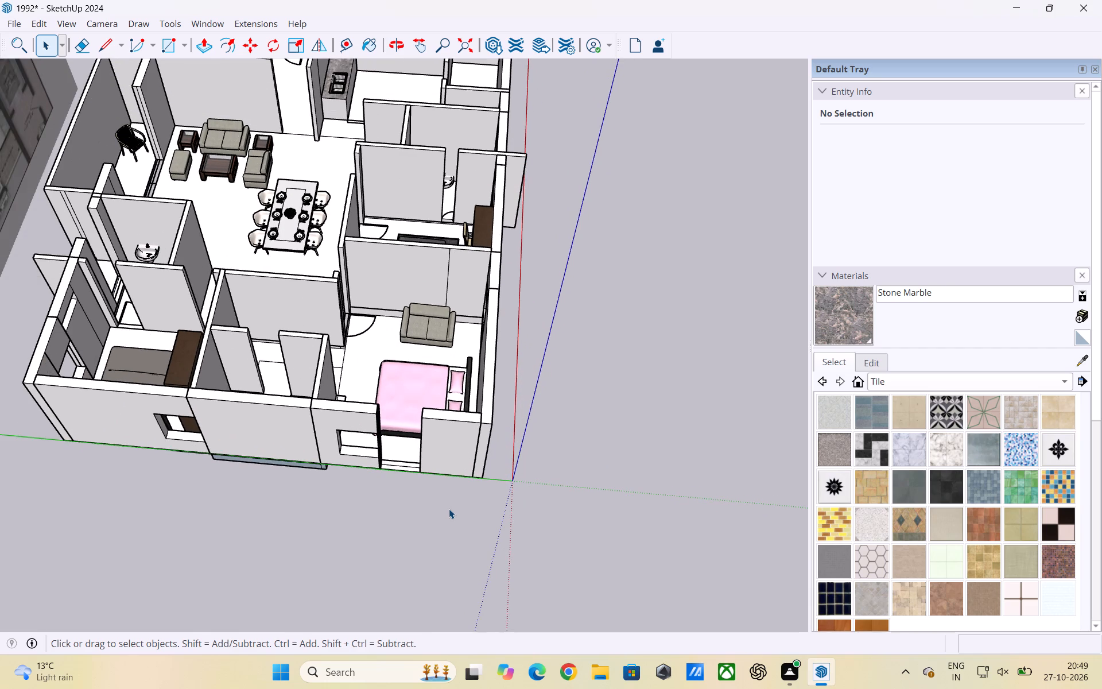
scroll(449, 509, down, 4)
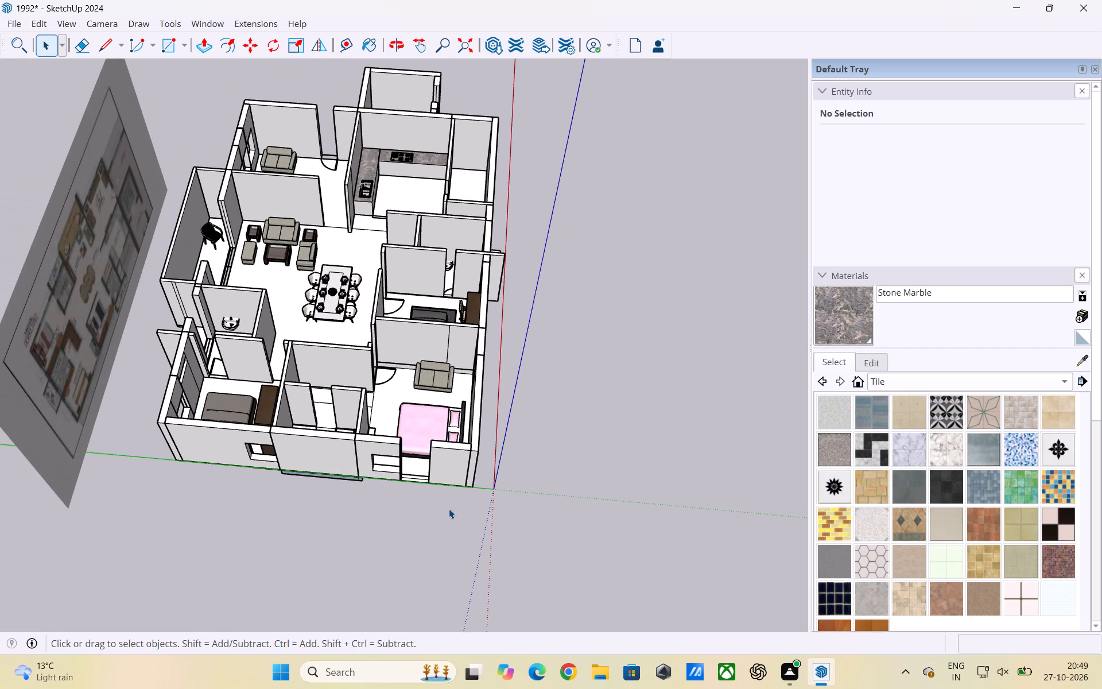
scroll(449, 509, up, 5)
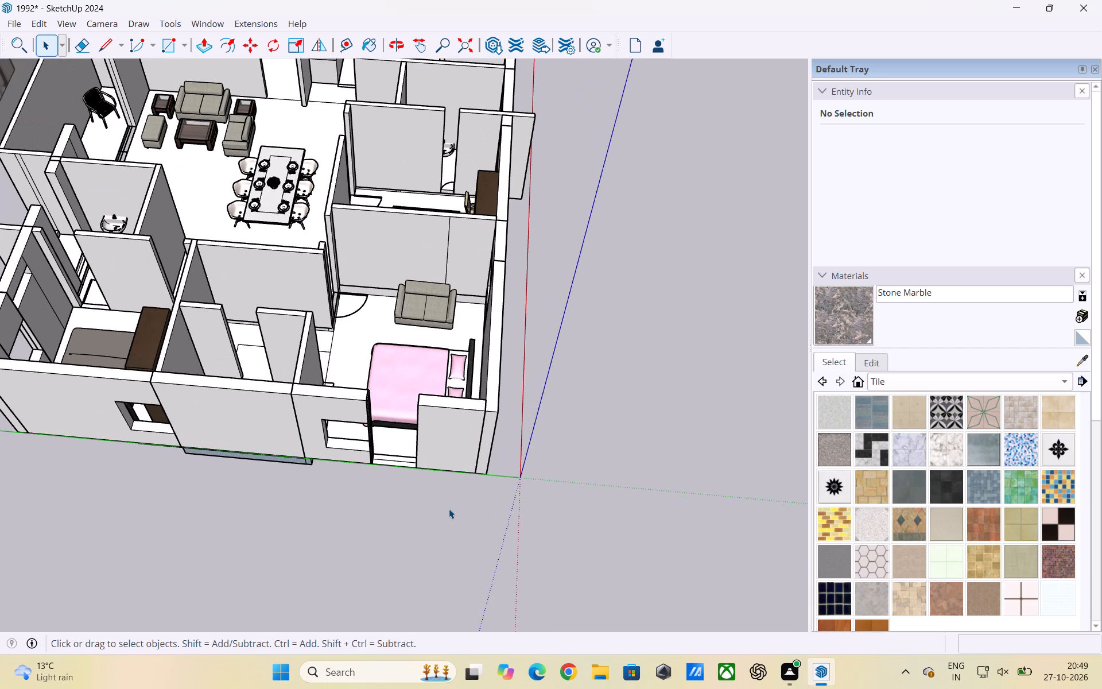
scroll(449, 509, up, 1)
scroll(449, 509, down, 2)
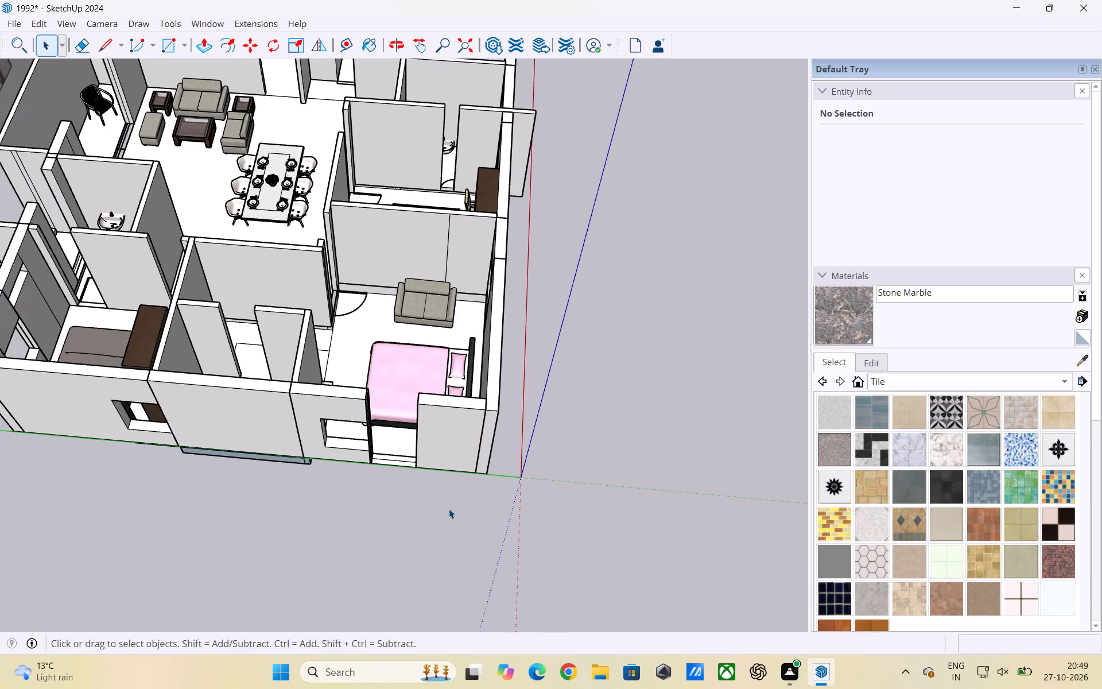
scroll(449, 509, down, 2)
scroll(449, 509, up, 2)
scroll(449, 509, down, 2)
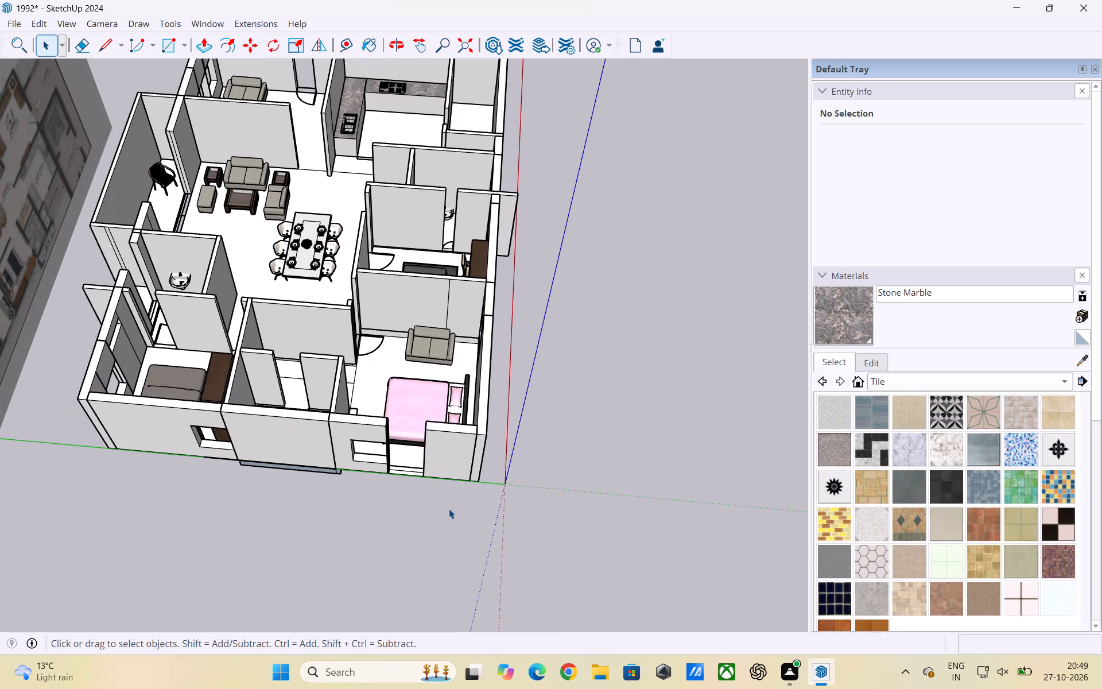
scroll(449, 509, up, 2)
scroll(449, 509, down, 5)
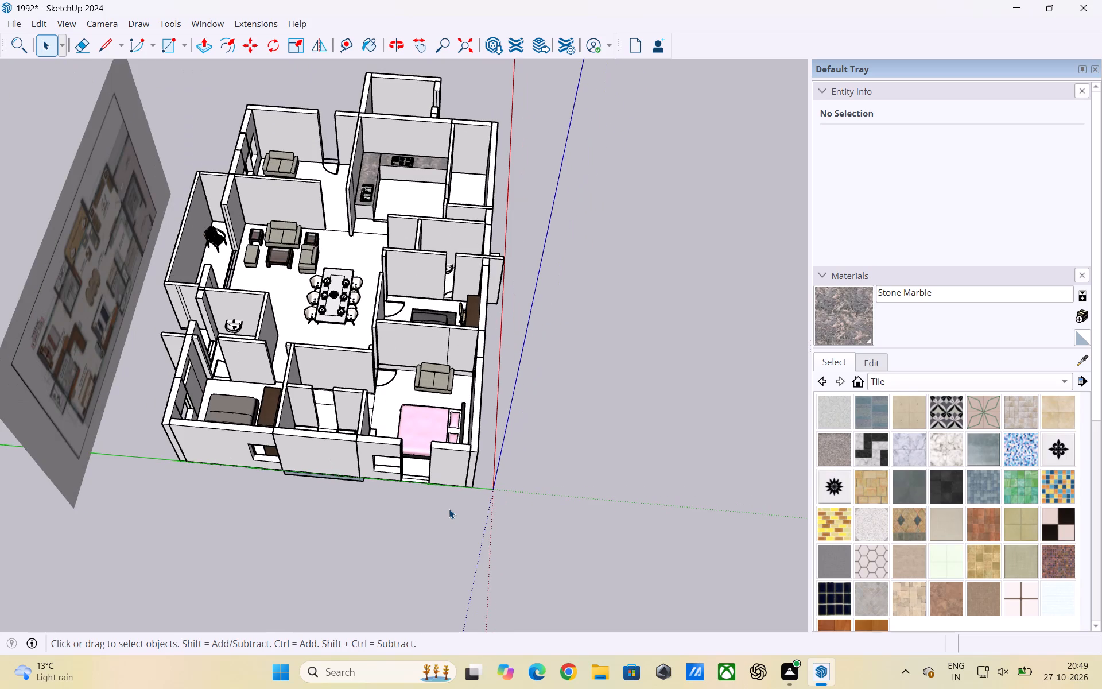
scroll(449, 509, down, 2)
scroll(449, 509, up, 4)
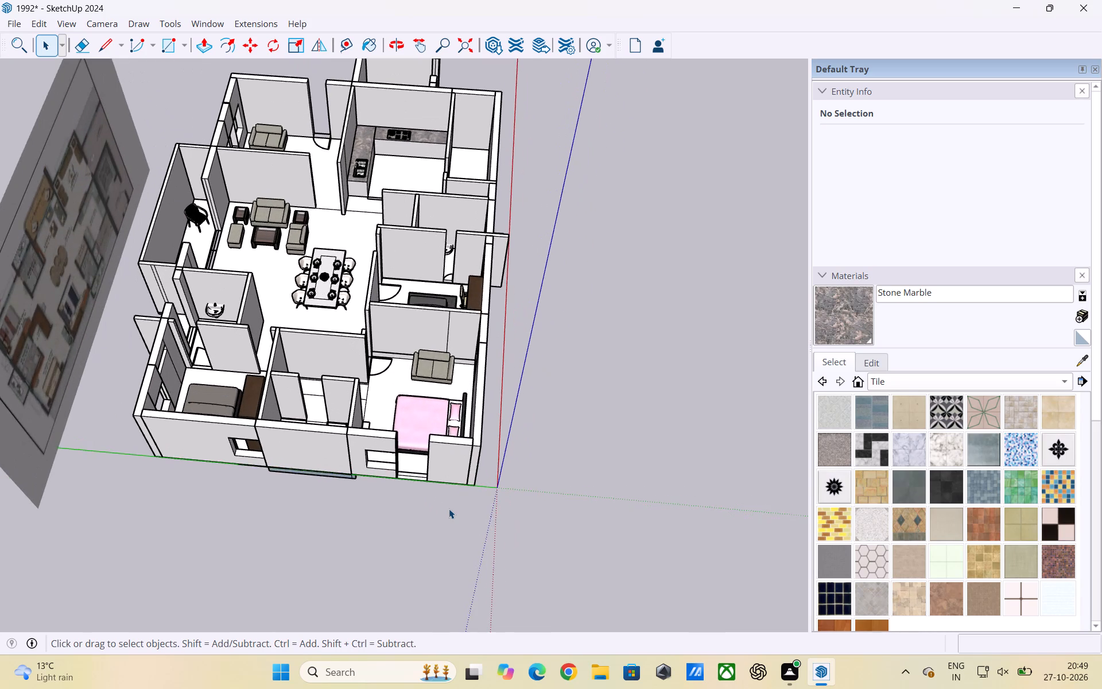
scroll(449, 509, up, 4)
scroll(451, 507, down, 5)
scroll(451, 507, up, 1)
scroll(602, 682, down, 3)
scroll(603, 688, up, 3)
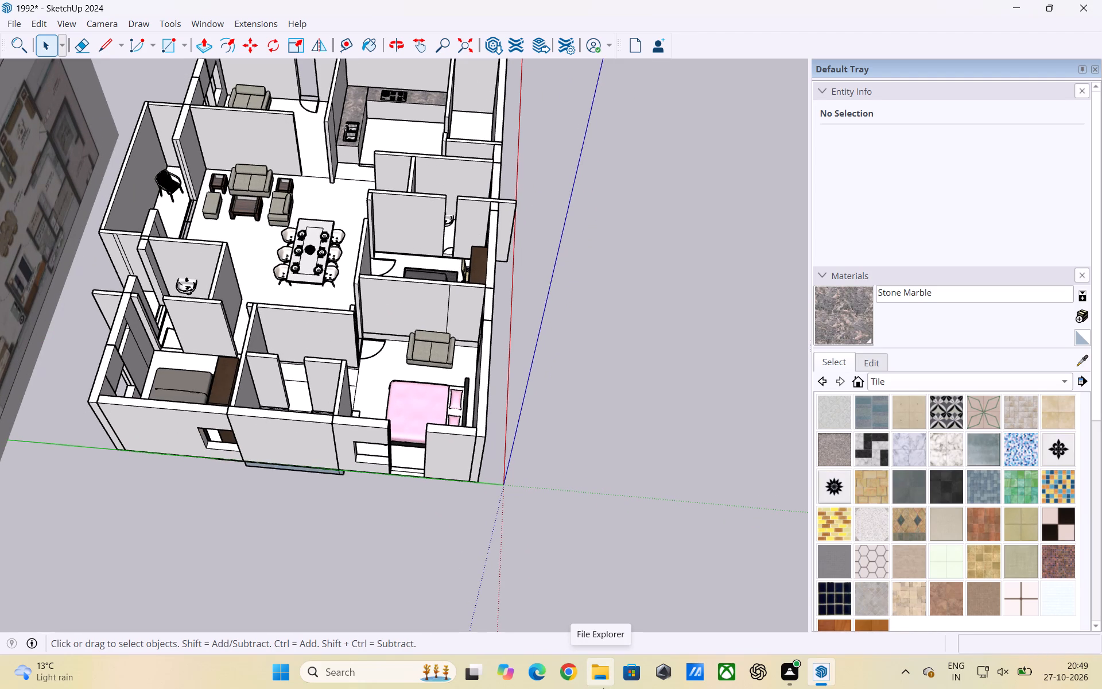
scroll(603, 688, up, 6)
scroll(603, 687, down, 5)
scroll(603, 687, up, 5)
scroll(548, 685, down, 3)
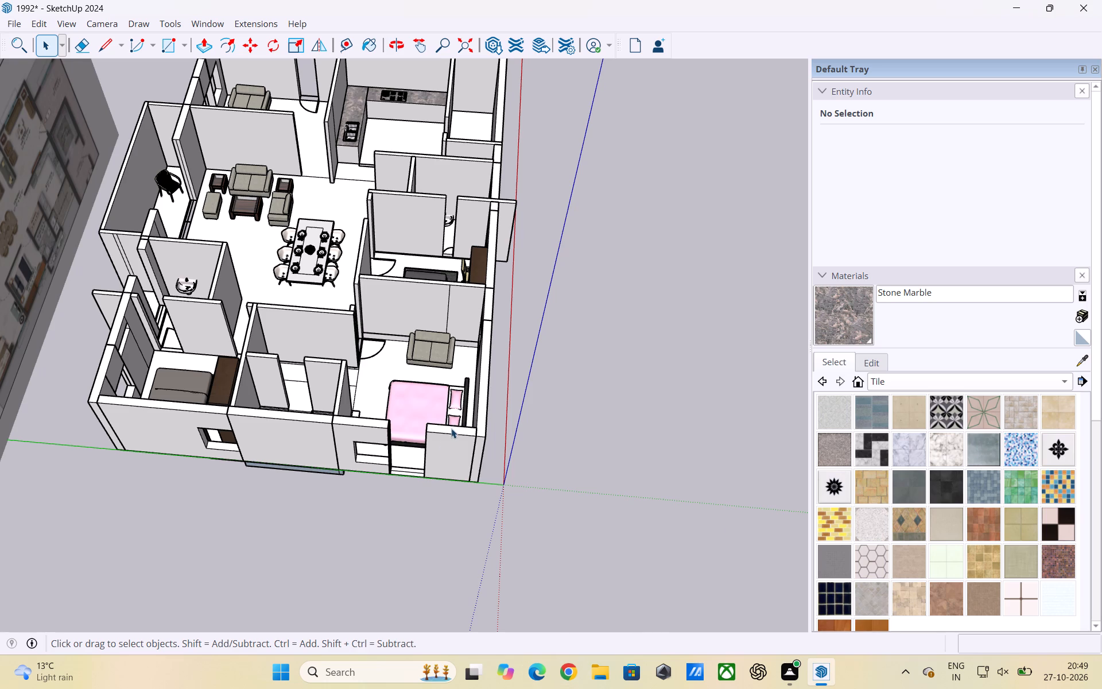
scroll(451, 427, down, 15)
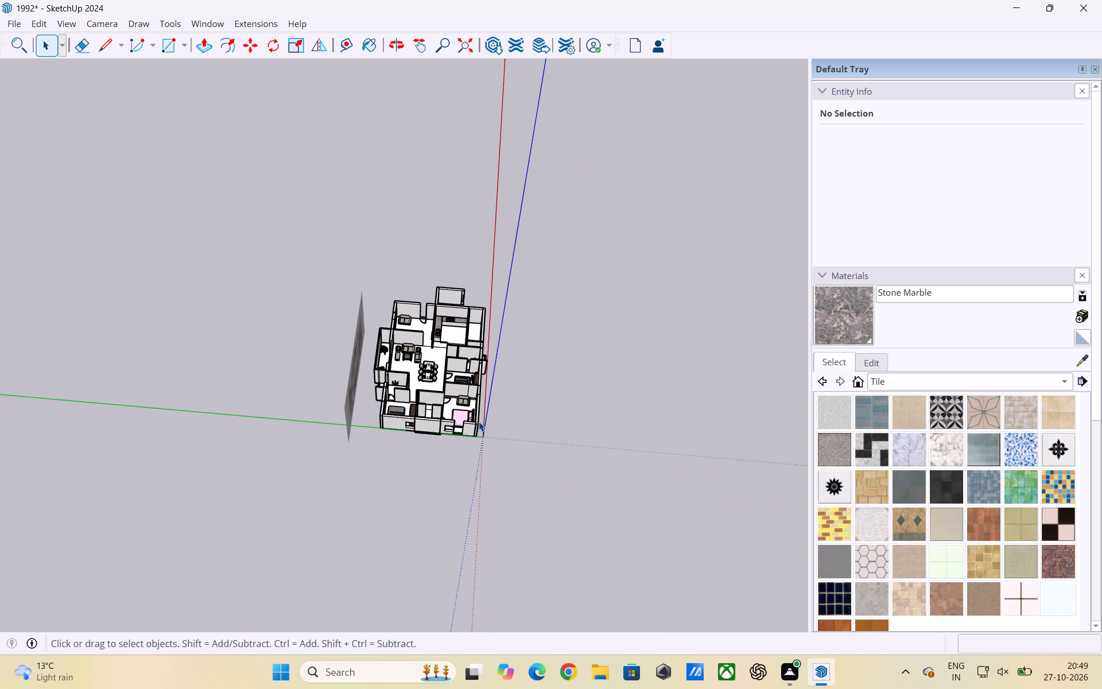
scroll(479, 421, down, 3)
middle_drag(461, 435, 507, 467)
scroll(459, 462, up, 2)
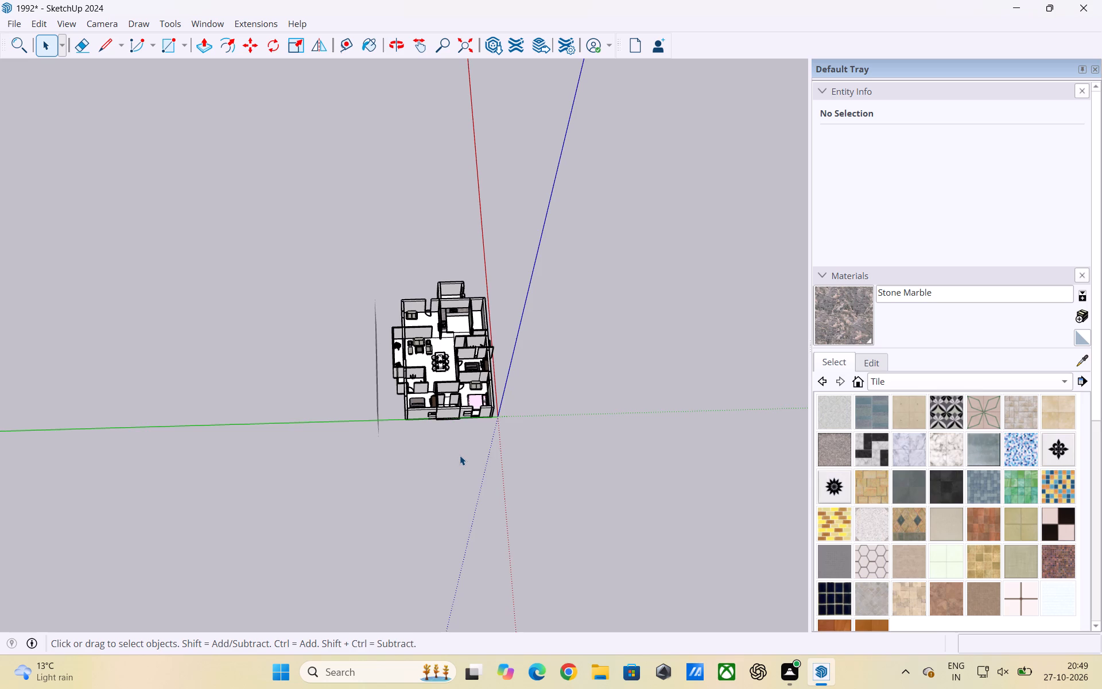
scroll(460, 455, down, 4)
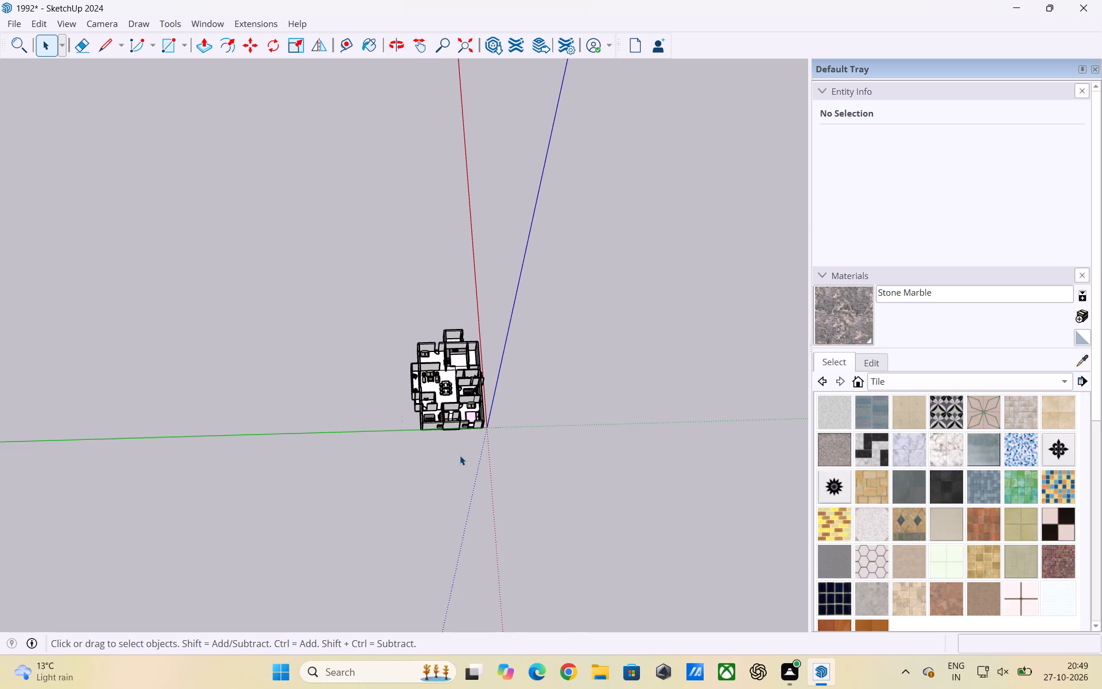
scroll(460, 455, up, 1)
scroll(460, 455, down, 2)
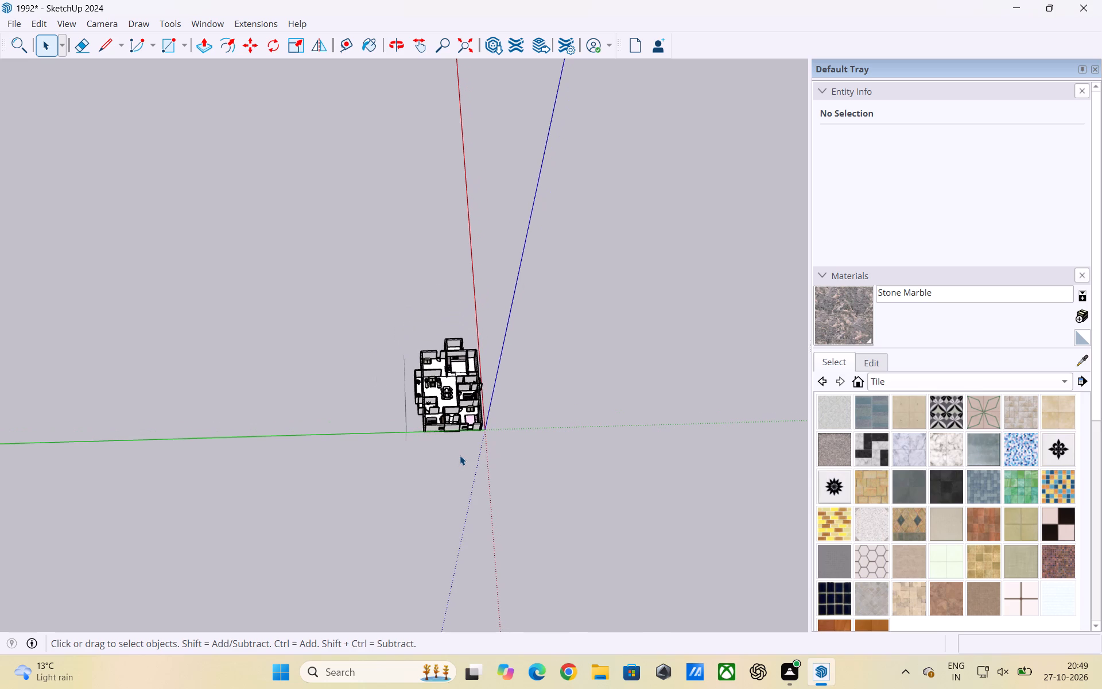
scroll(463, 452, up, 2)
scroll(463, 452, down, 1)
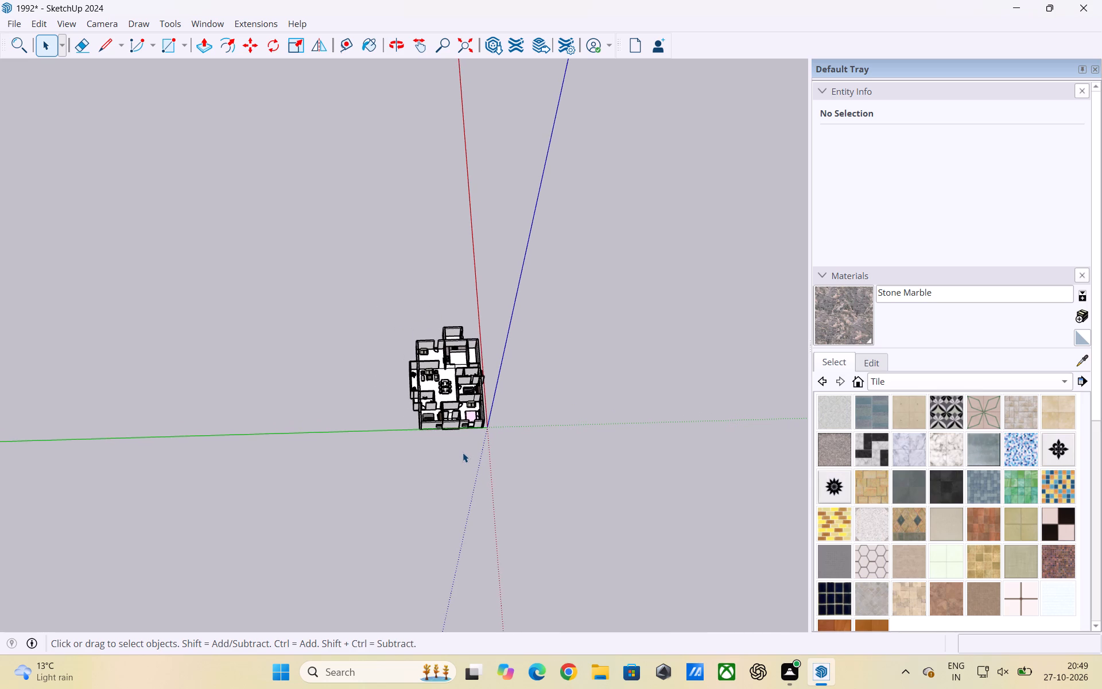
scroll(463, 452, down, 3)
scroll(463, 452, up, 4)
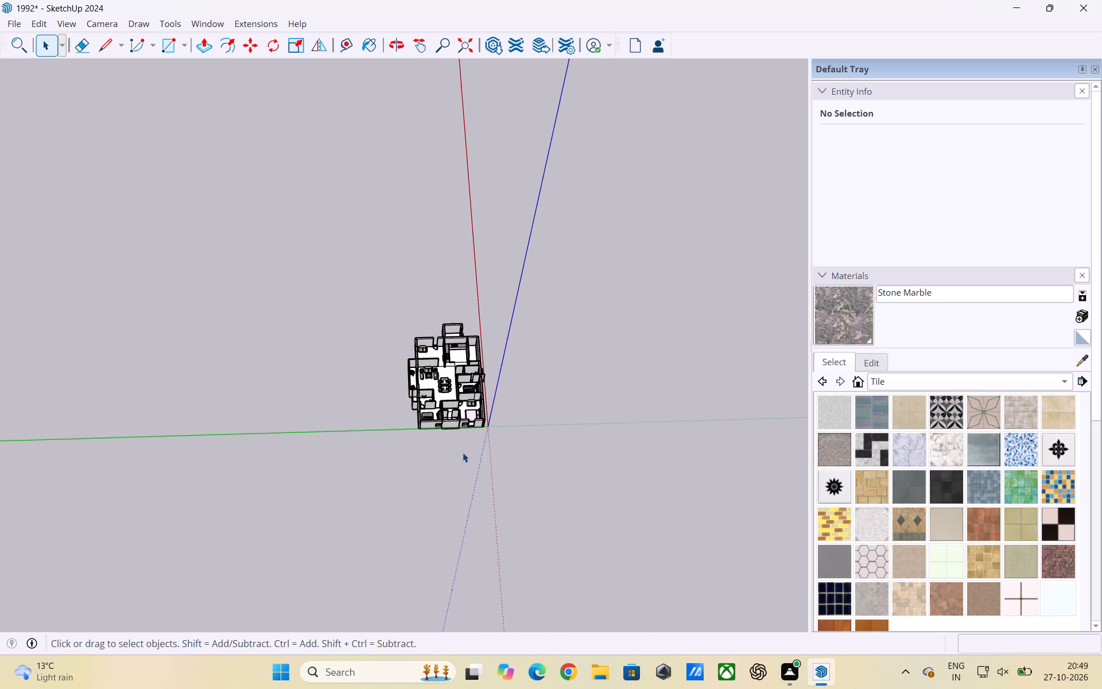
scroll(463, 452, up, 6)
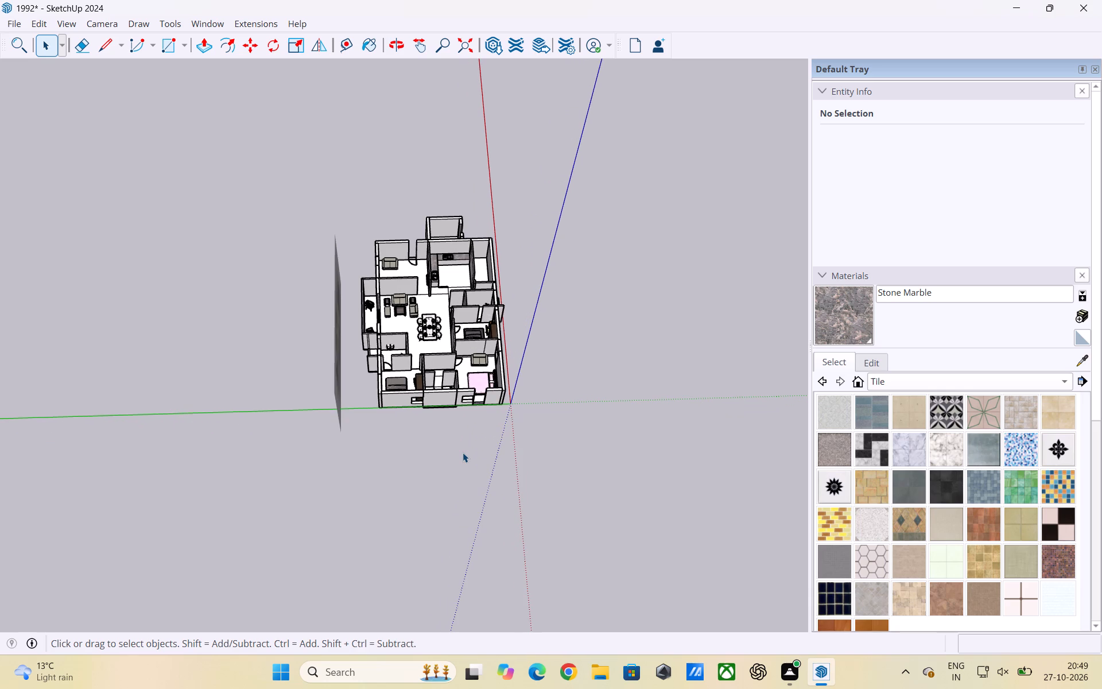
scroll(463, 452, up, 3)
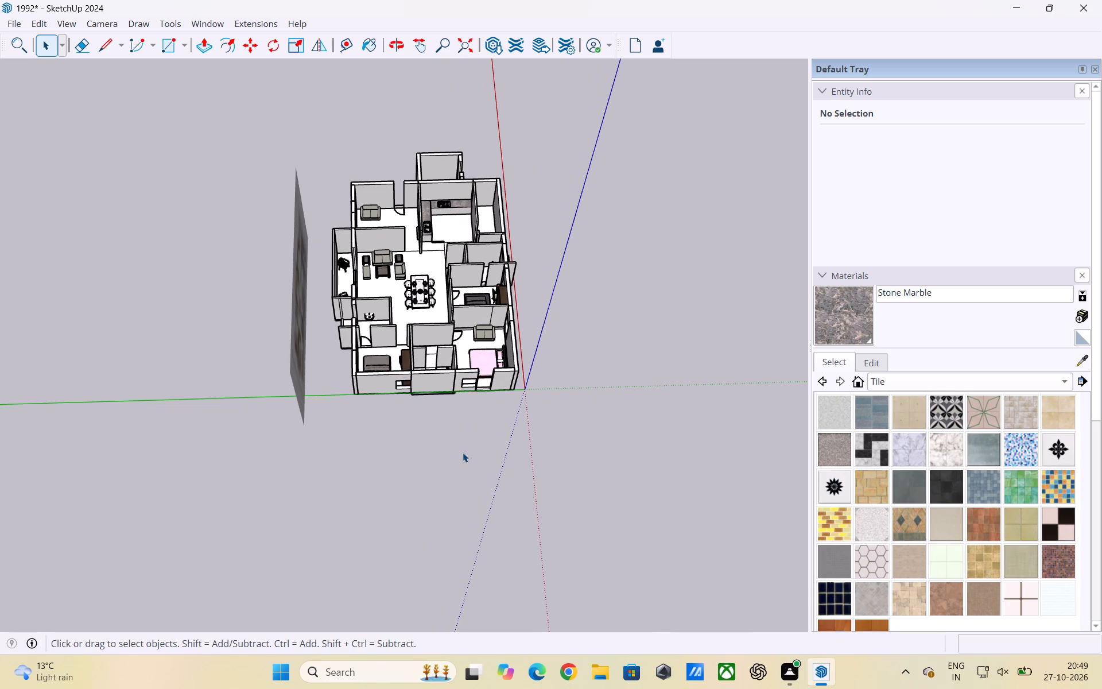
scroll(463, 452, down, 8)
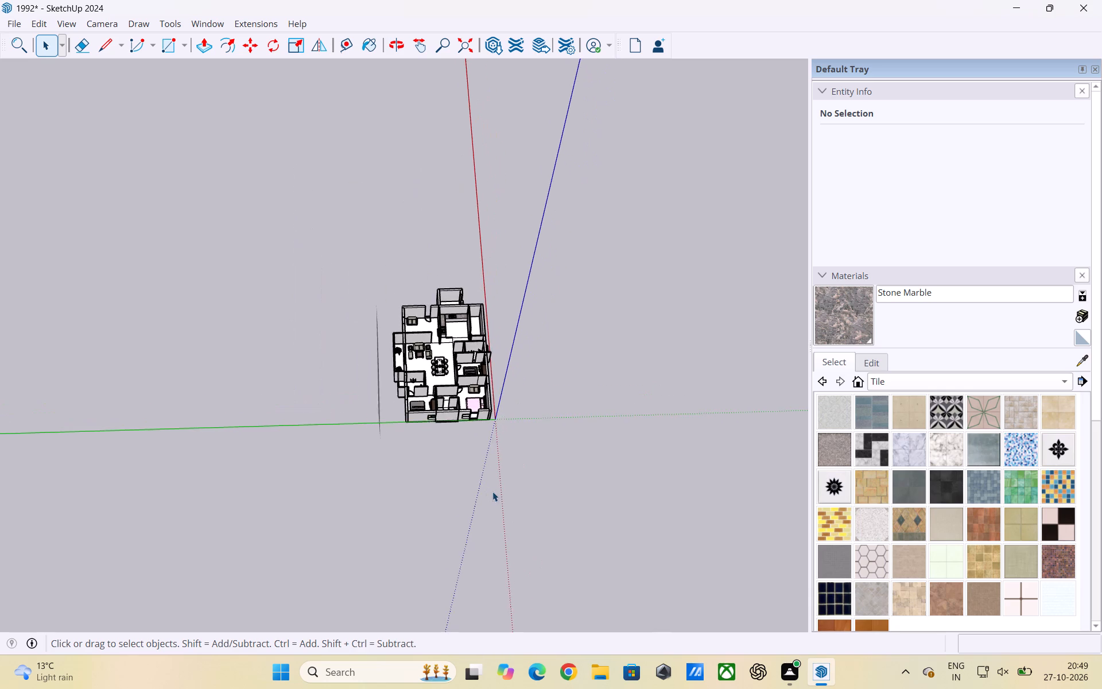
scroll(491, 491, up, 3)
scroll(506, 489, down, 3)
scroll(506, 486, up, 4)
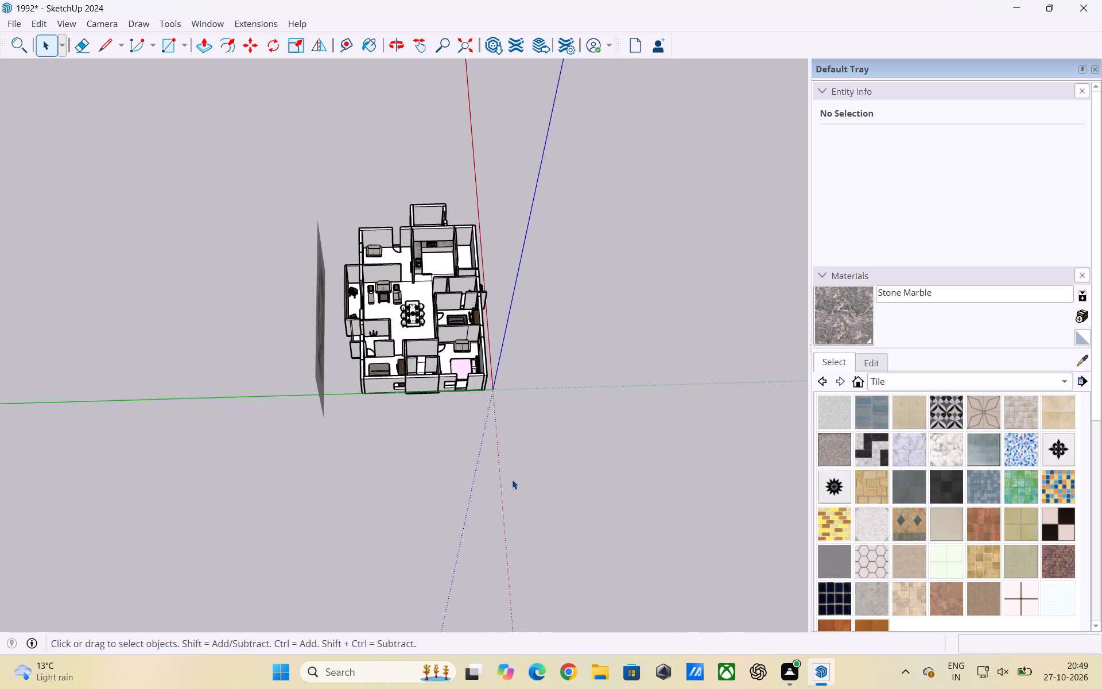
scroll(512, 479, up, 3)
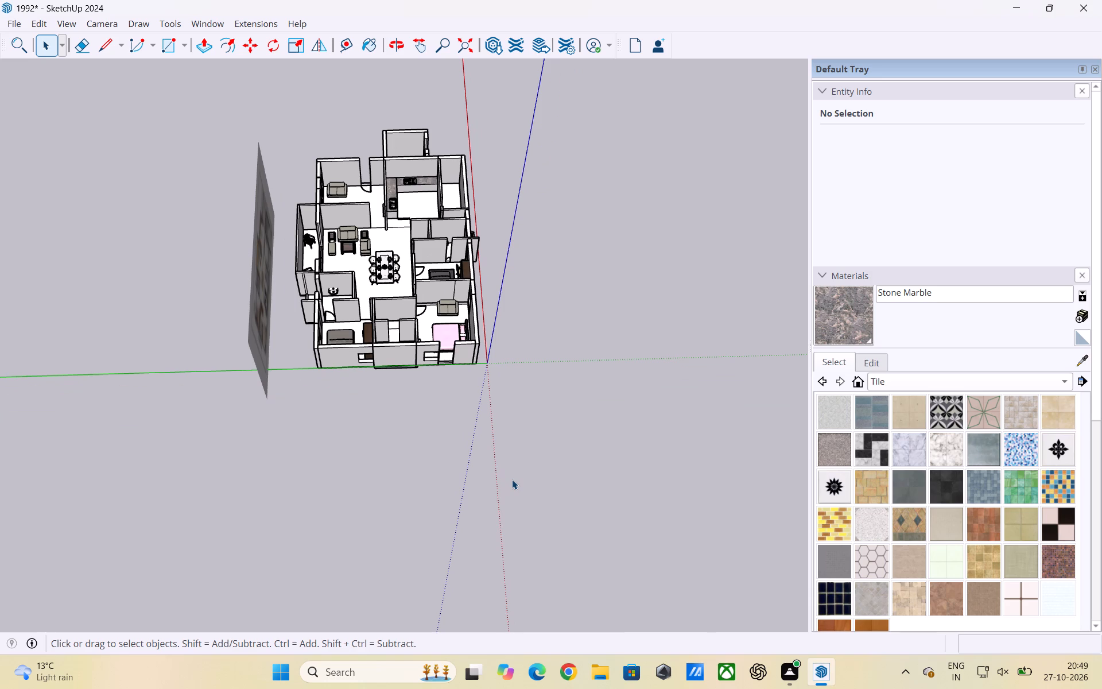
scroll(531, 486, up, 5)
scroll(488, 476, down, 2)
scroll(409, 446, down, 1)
Examine the pink-bed bedroom's outer walls and openings from both outer sides and the furnished apartment's overall layout from above.
middle_drag(409, 446, 412, 509)
scroll(319, 339, up, 7)
middle_drag(351, 334, 221, 344)
scroll(244, 308, down, 5)
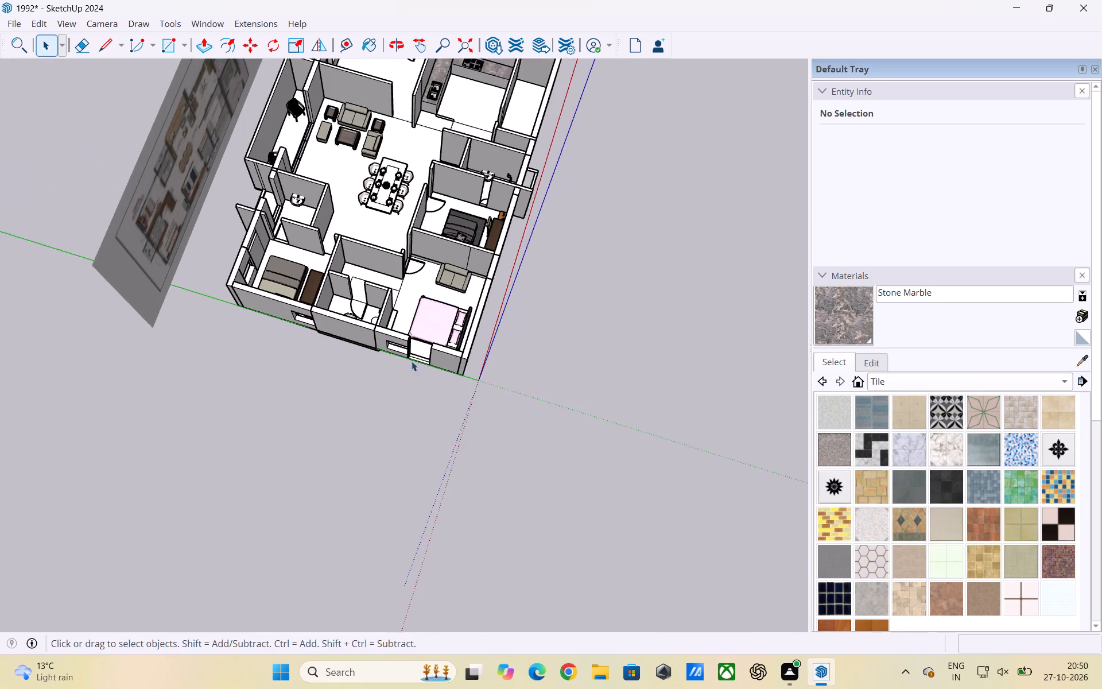
scroll(412, 361, down, 1)
middle_drag(412, 362, 169, 364)
scroll(150, 329, down, 5)
scroll(320, 359, up, 2)
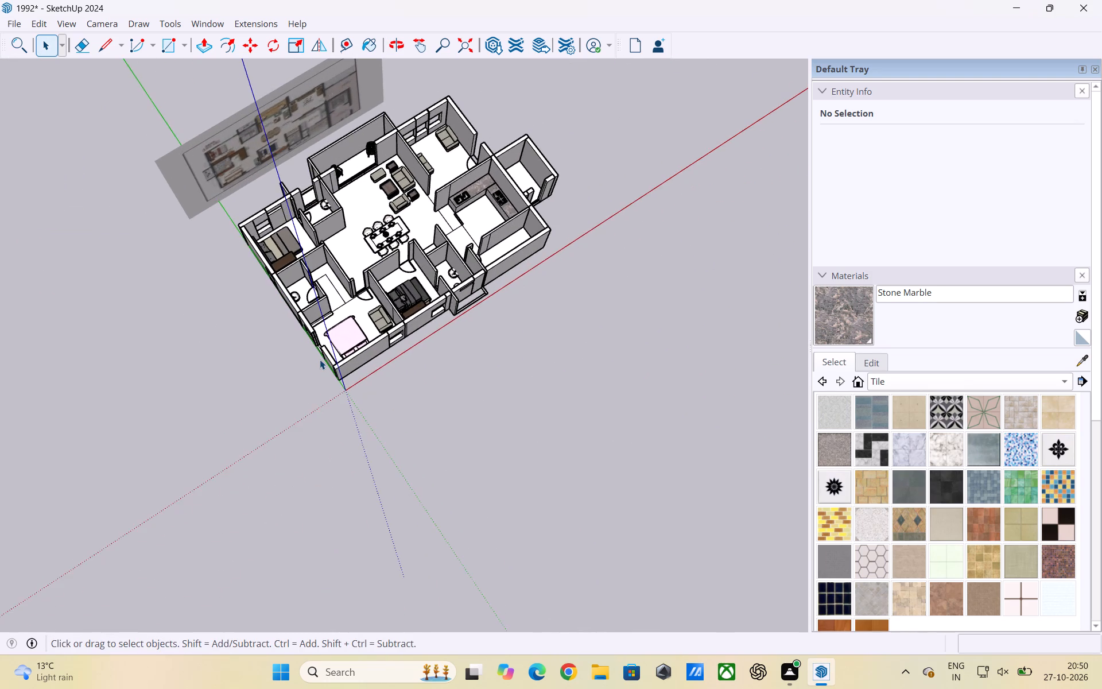
scroll(320, 359, up, 12)
scroll(301, 377, down, 3)
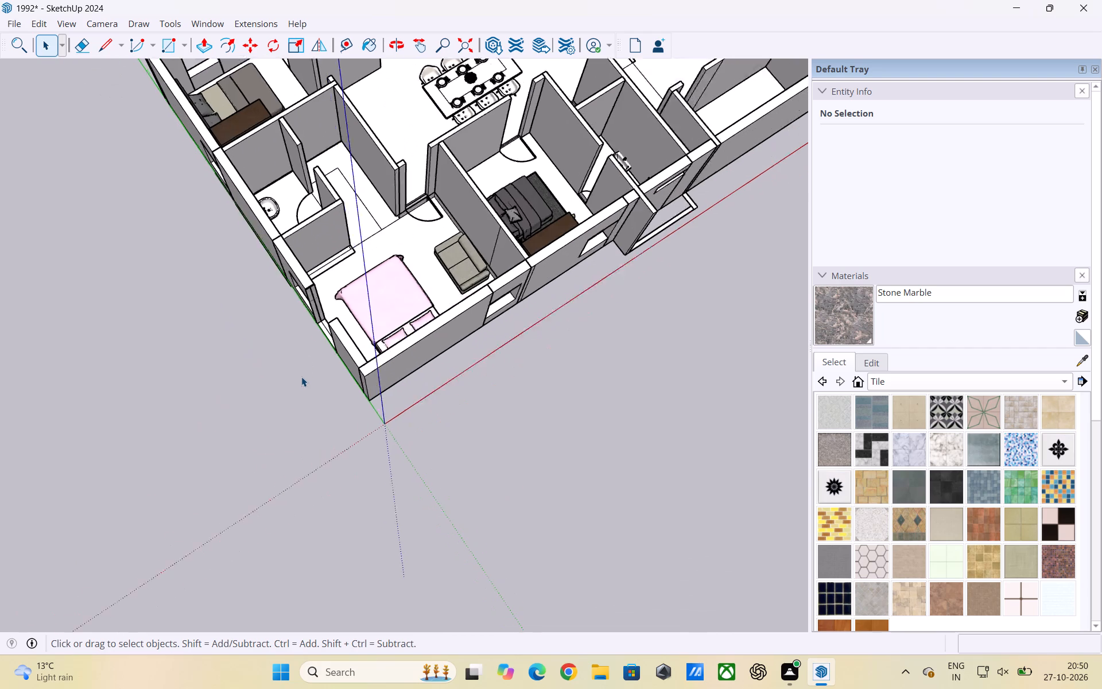
scroll(301, 377, down, 3)
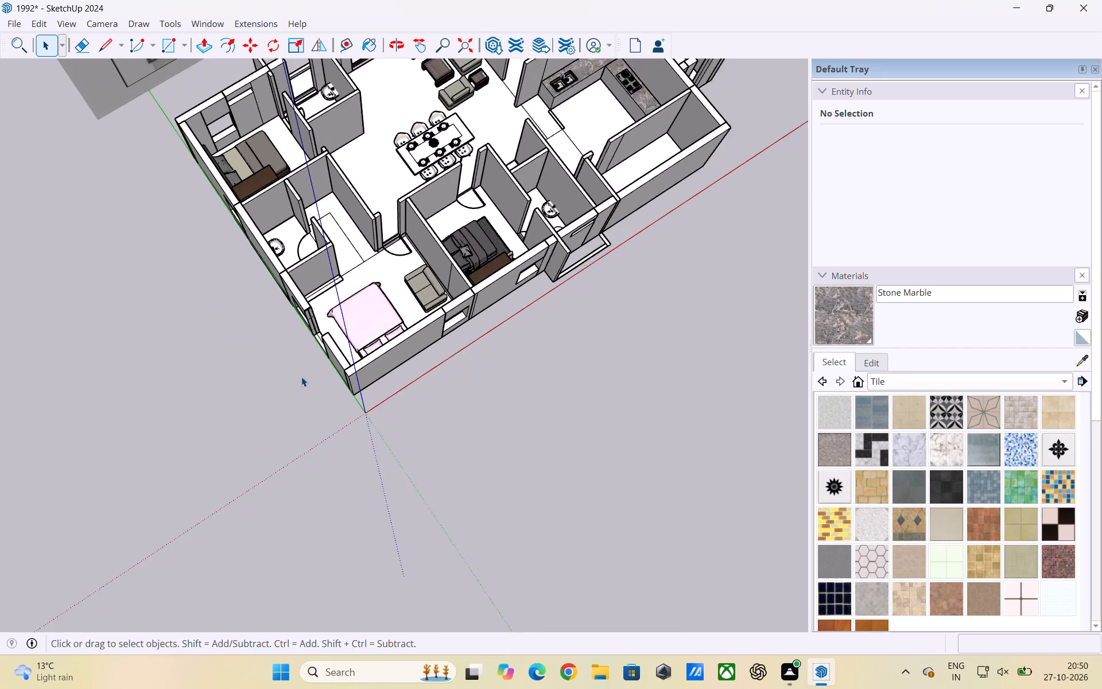
scroll(302, 386, up, 2)
scroll(302, 386, down, 3)
scroll(302, 386, up, 3)
scroll(302, 386, down, 3)
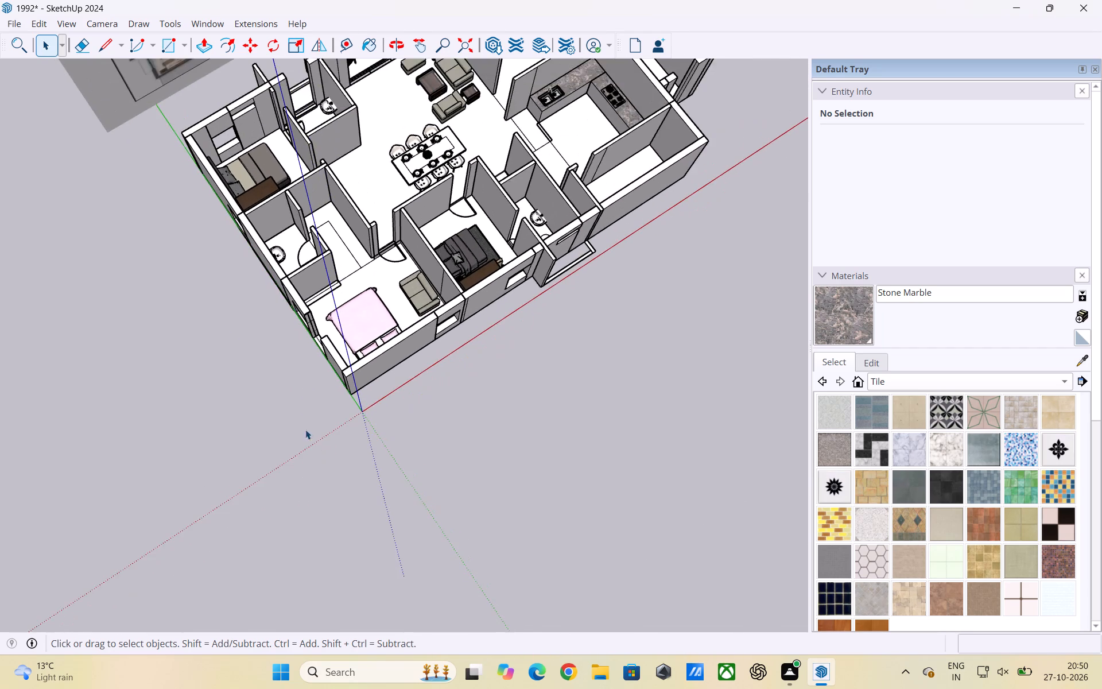
scroll(315, 456, up, 7)
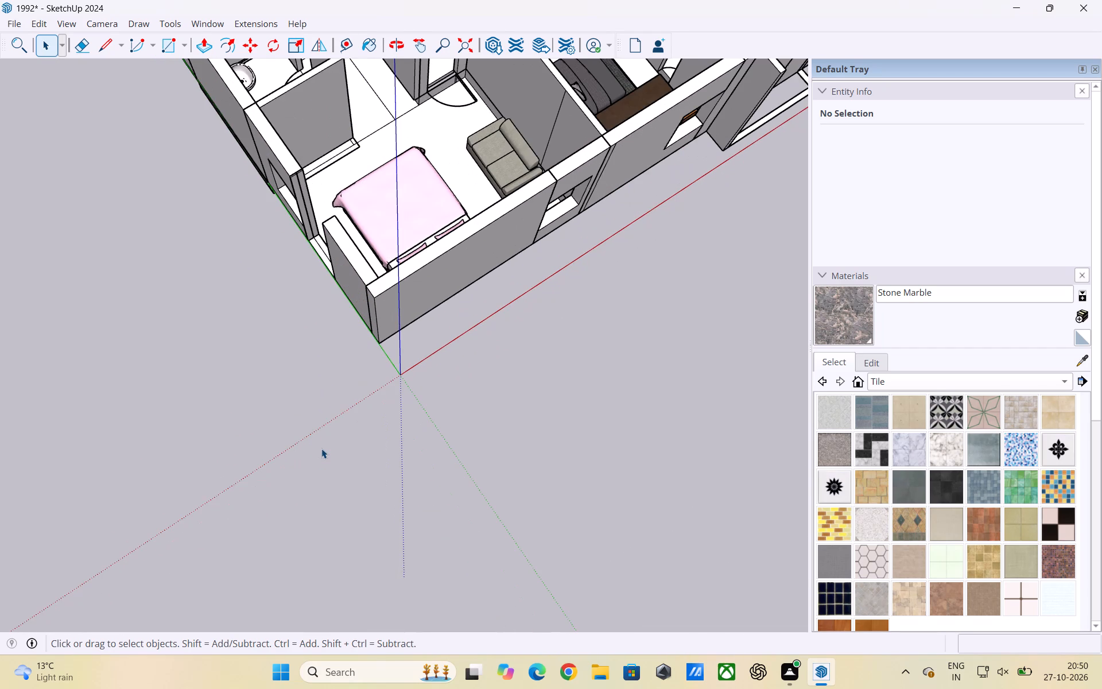
scroll(321, 448, down, 3)
scroll(372, 489, up, 3)
scroll(313, 475, down, 3)
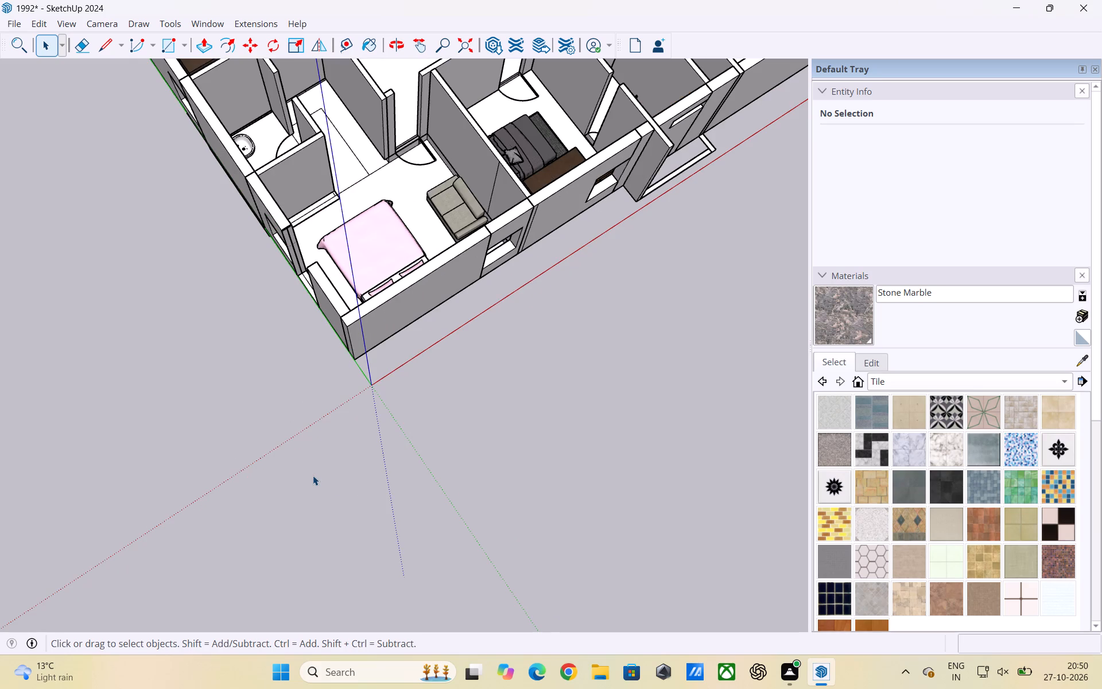
scroll(313, 475, down, 3)
scroll(326, 524, up, 2)
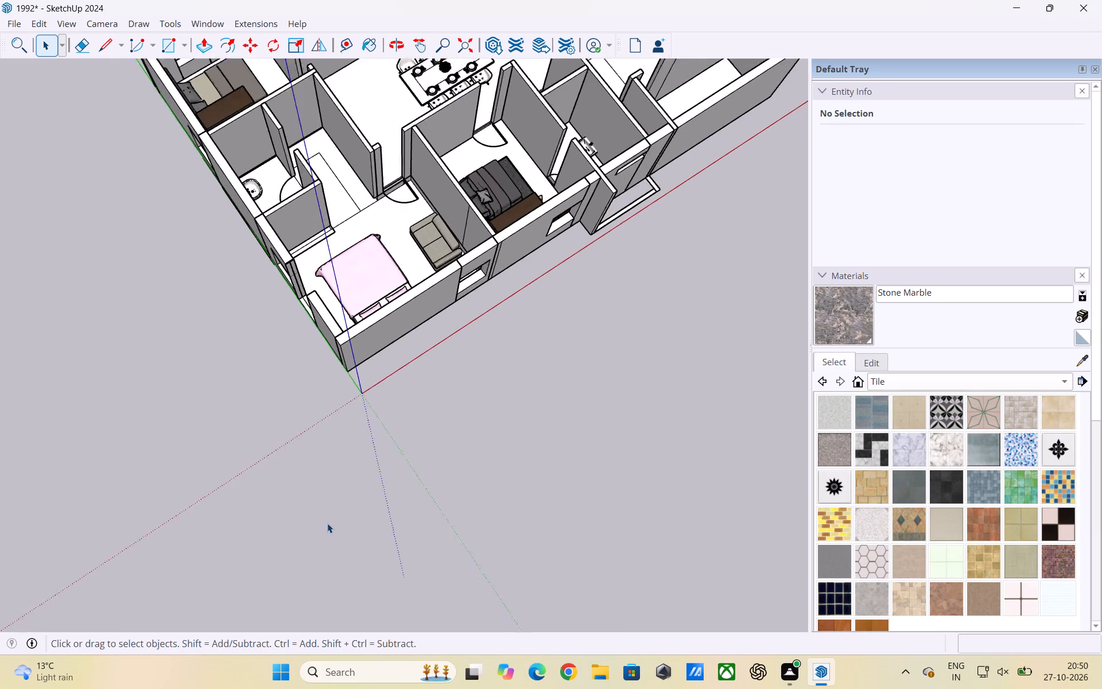
scroll(327, 523, up, 1)
scroll(403, 534, up, 2)
scroll(342, 514, down, 2)
middle_drag(282, 510, 519, 498)
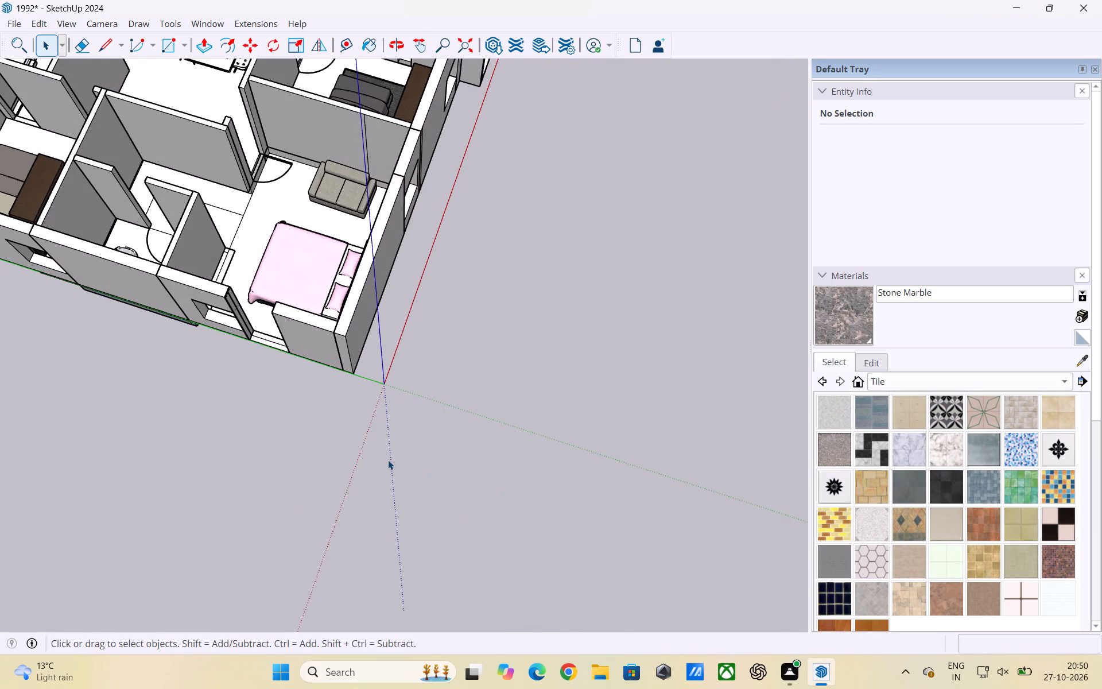
scroll(386, 459, down, 2)
scroll(297, 490, up, 2)
scroll(297, 489, down, 3)
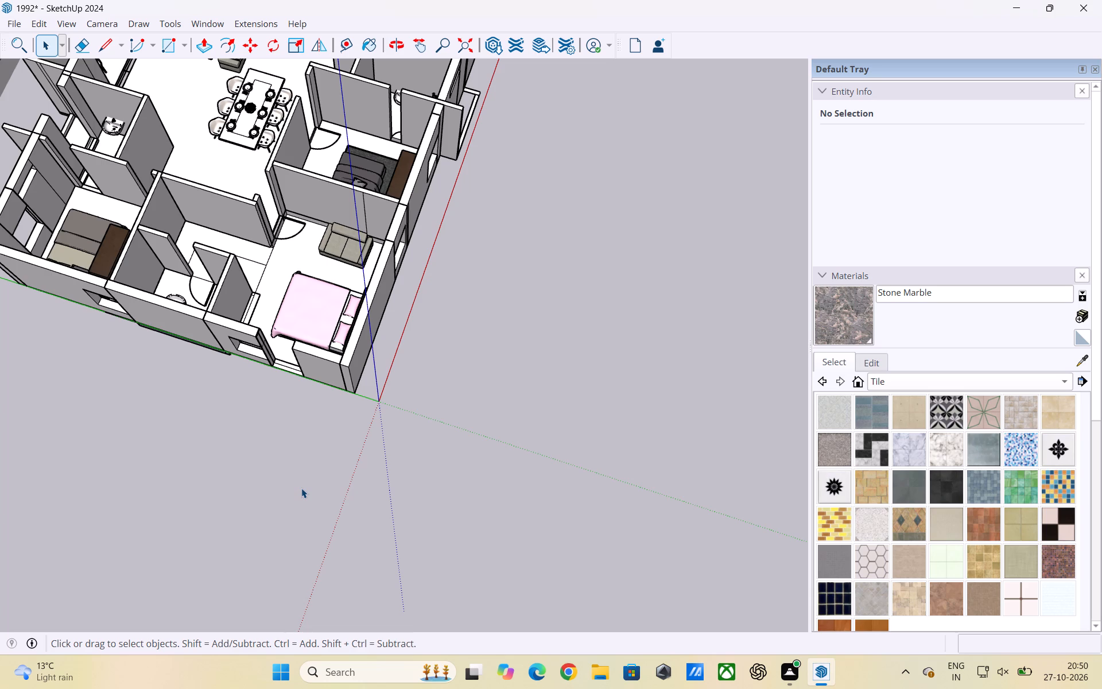
scroll(302, 487, down, 5)
middle_drag(408, 554, 499, 481)
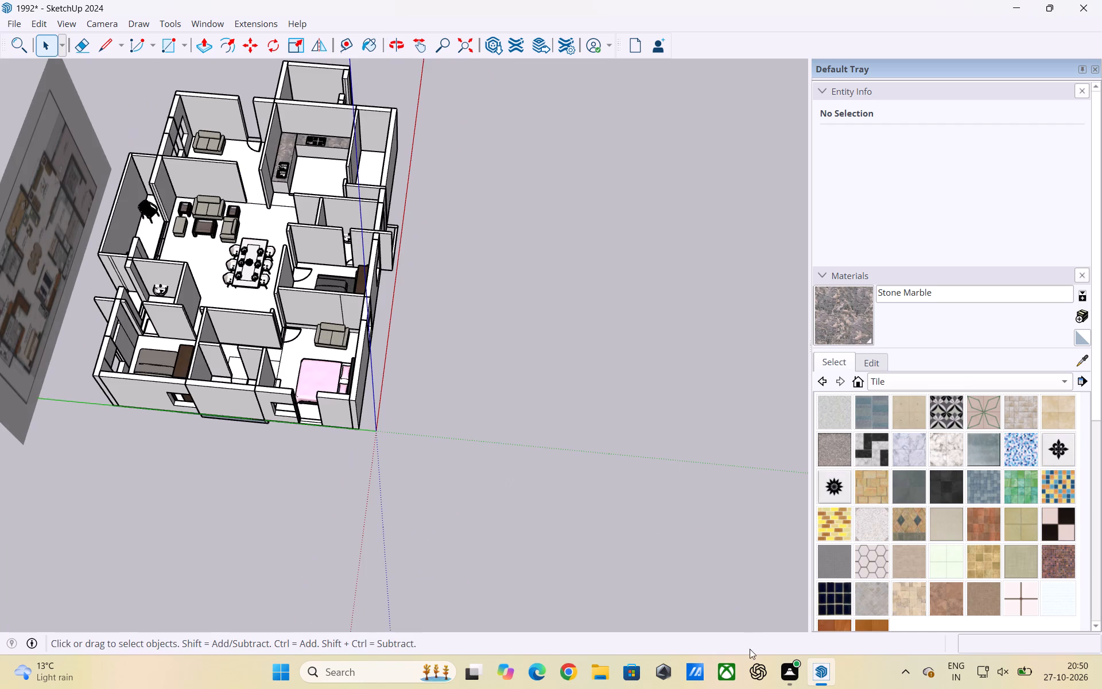
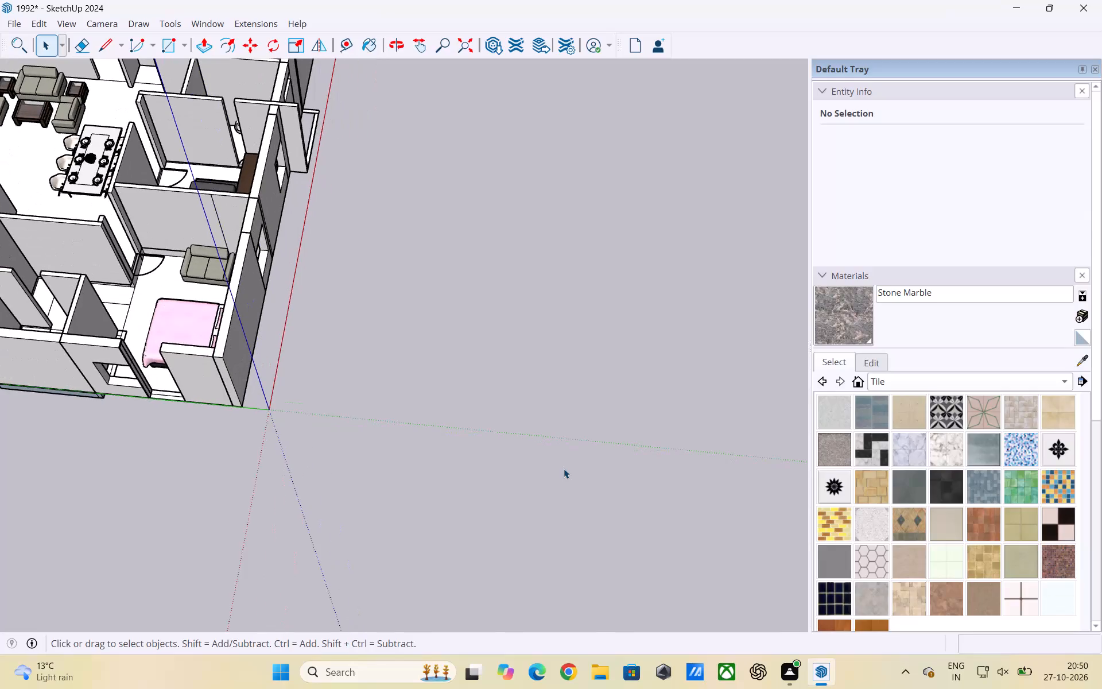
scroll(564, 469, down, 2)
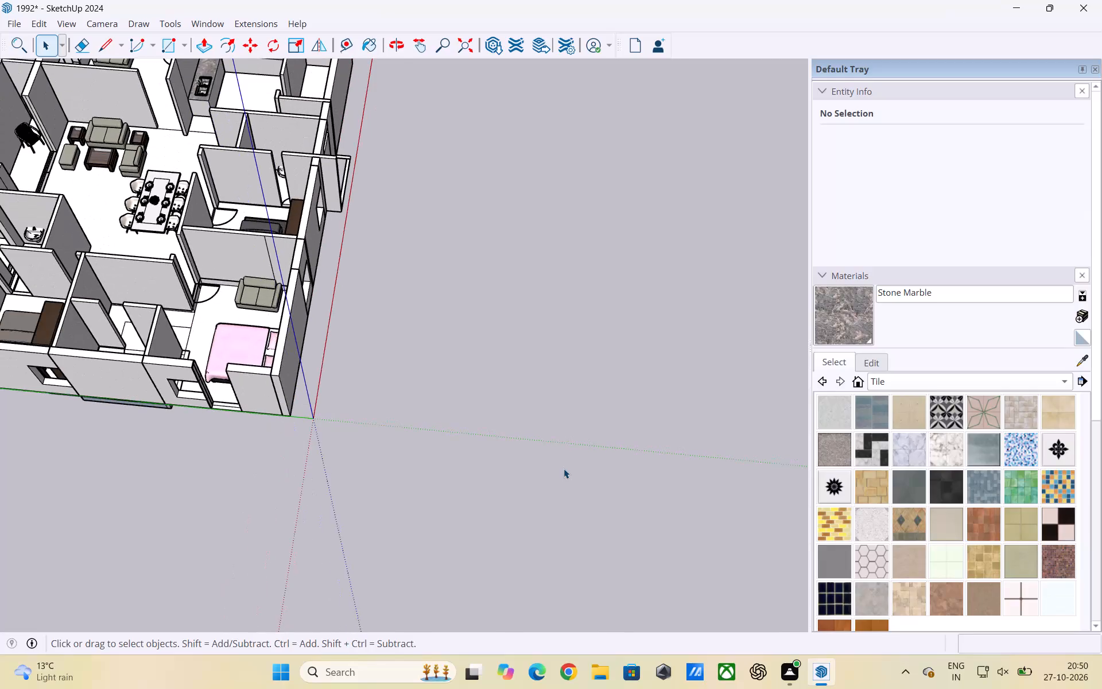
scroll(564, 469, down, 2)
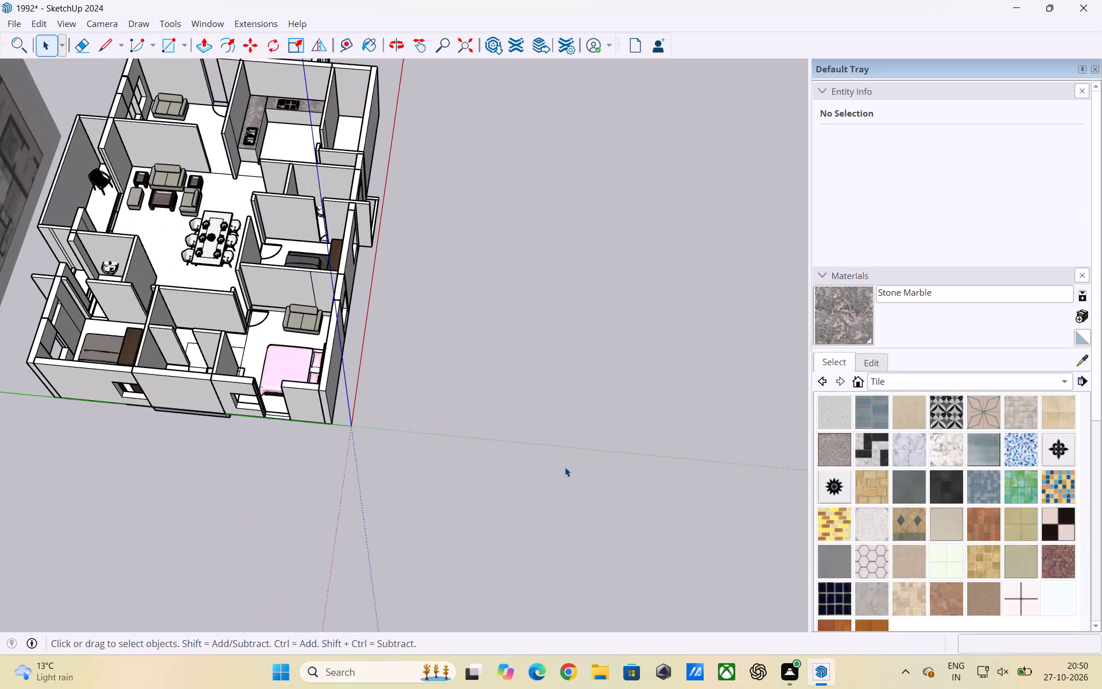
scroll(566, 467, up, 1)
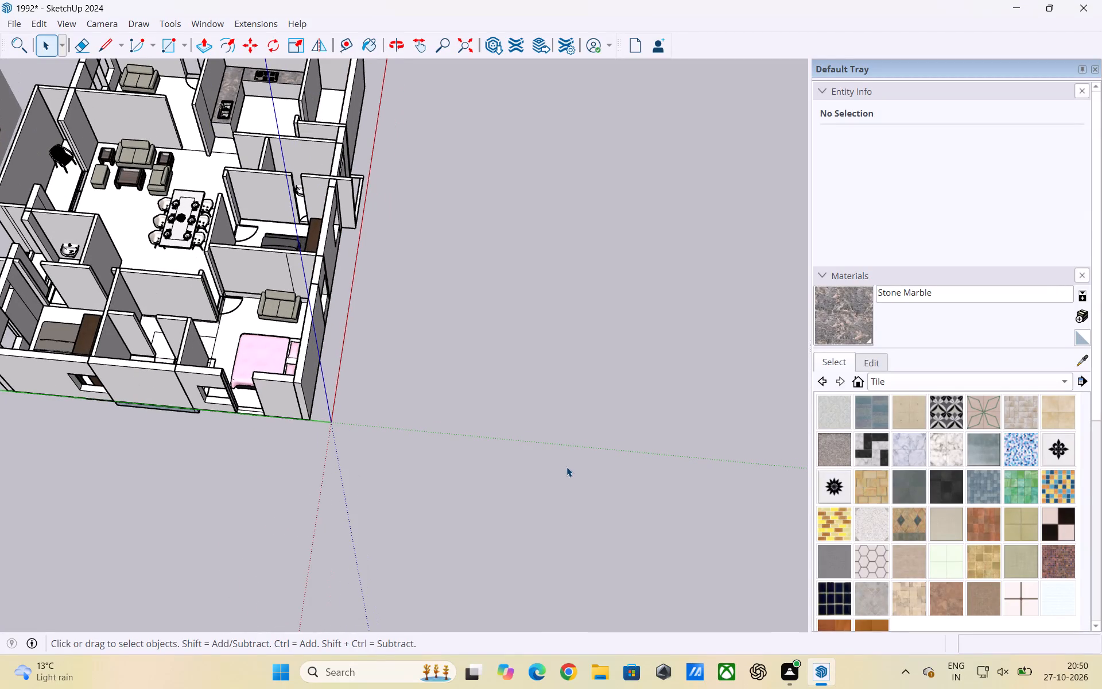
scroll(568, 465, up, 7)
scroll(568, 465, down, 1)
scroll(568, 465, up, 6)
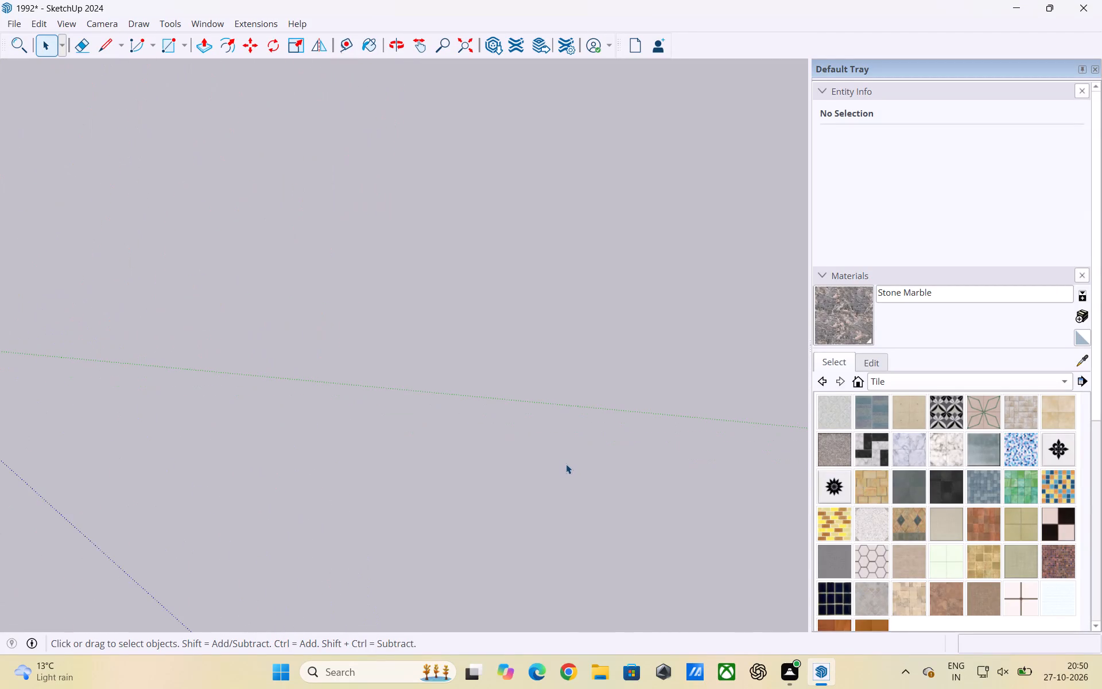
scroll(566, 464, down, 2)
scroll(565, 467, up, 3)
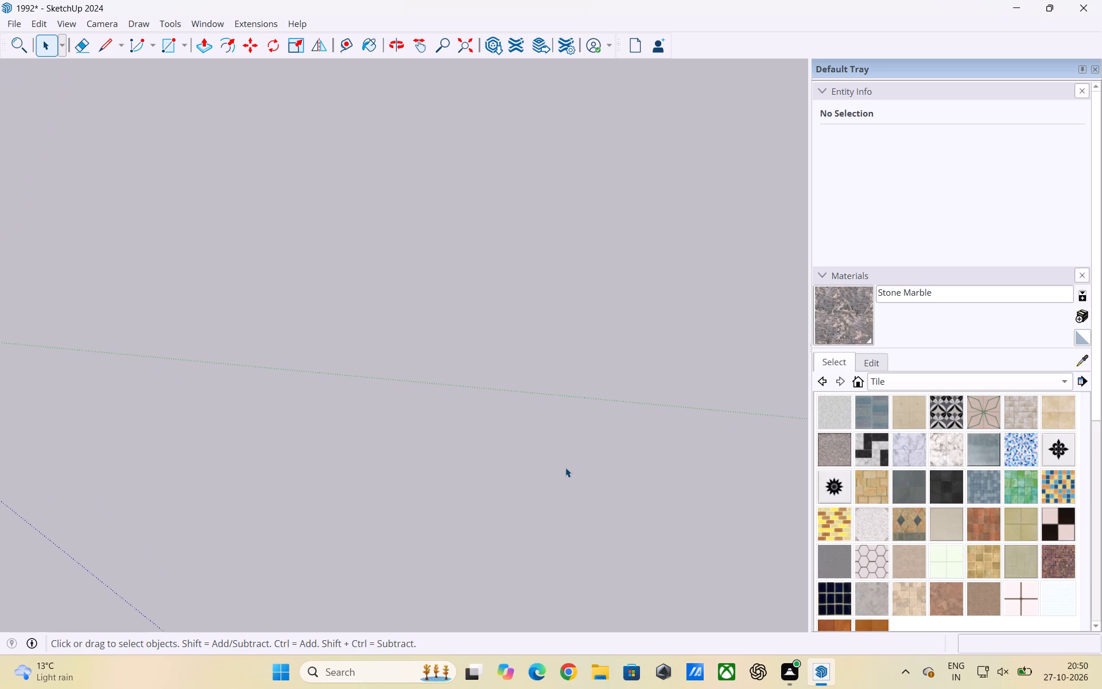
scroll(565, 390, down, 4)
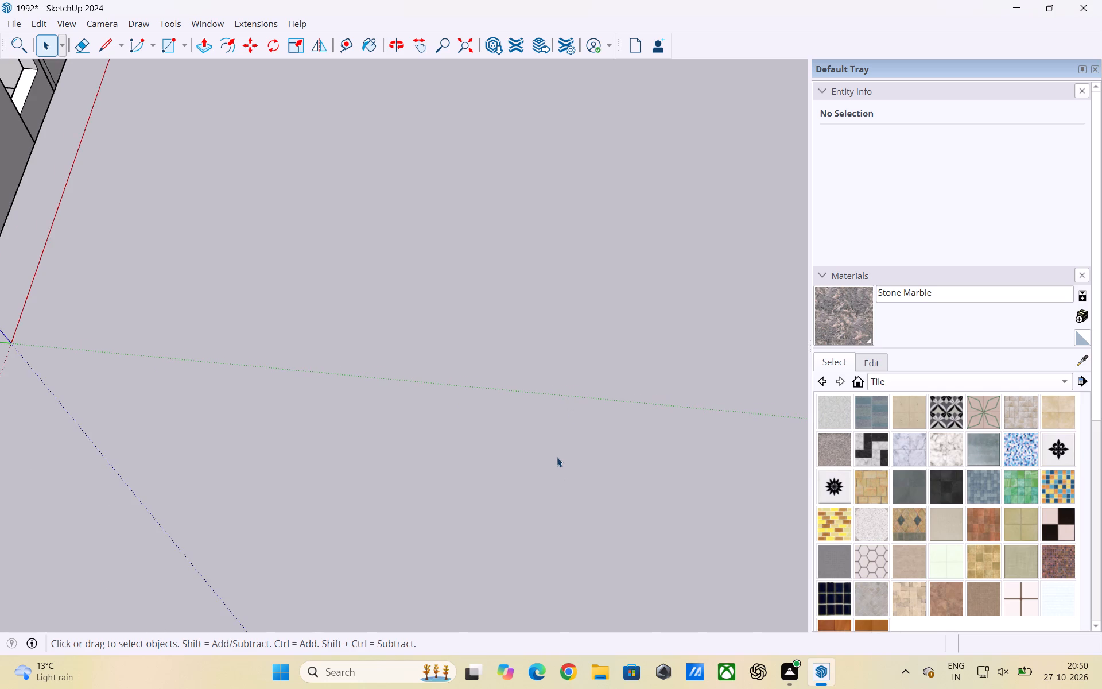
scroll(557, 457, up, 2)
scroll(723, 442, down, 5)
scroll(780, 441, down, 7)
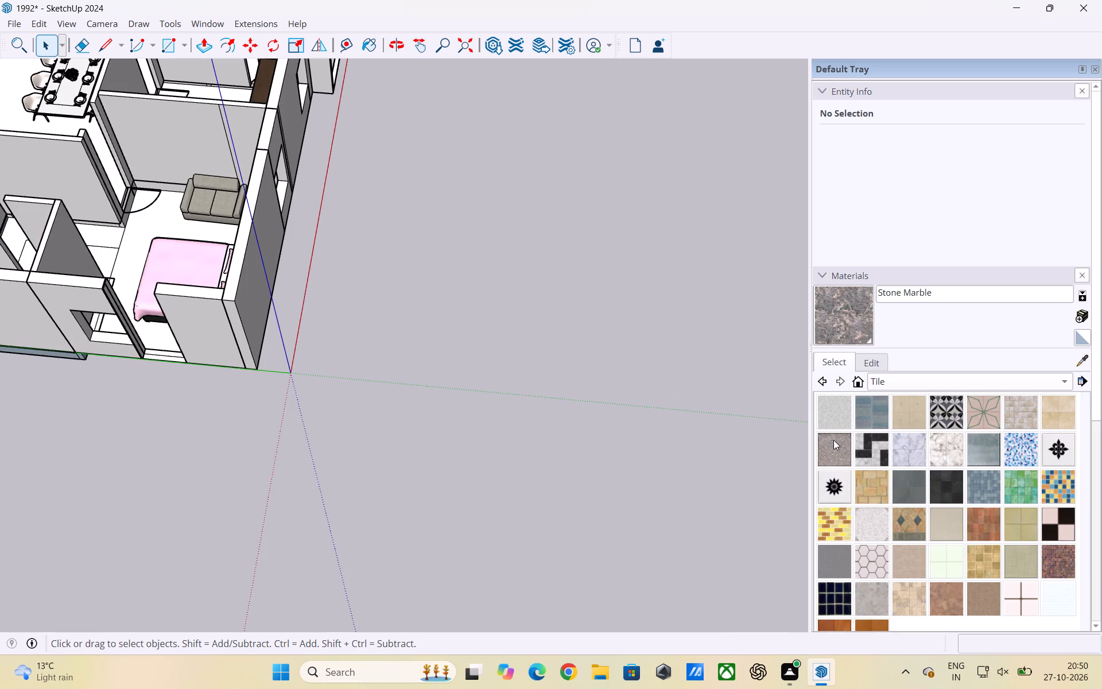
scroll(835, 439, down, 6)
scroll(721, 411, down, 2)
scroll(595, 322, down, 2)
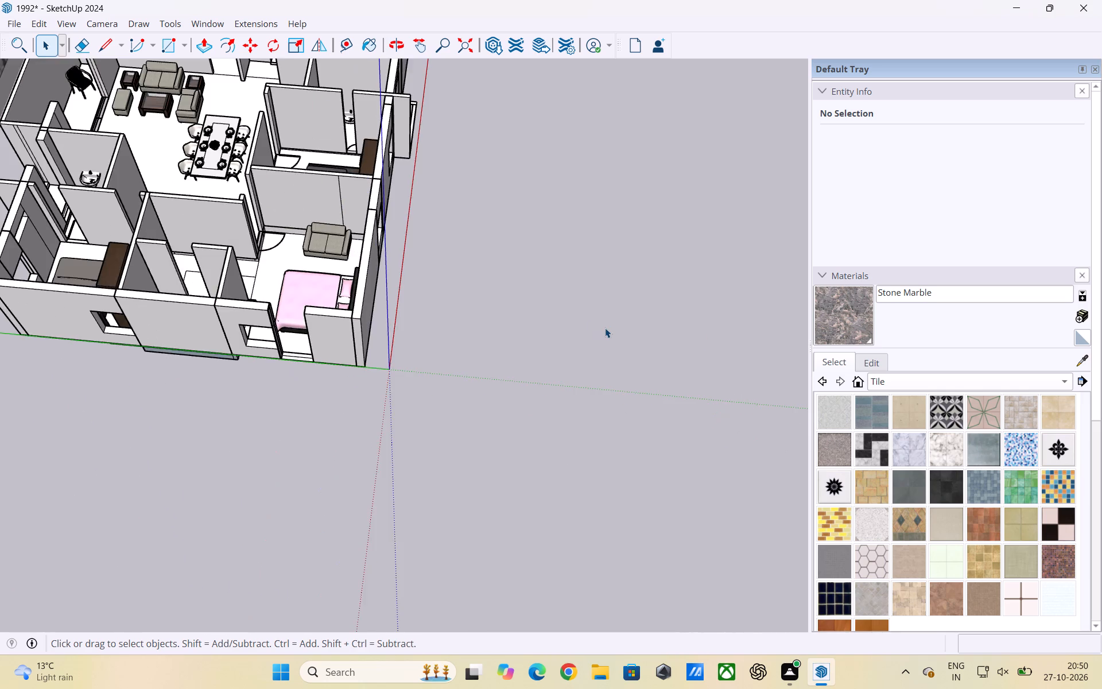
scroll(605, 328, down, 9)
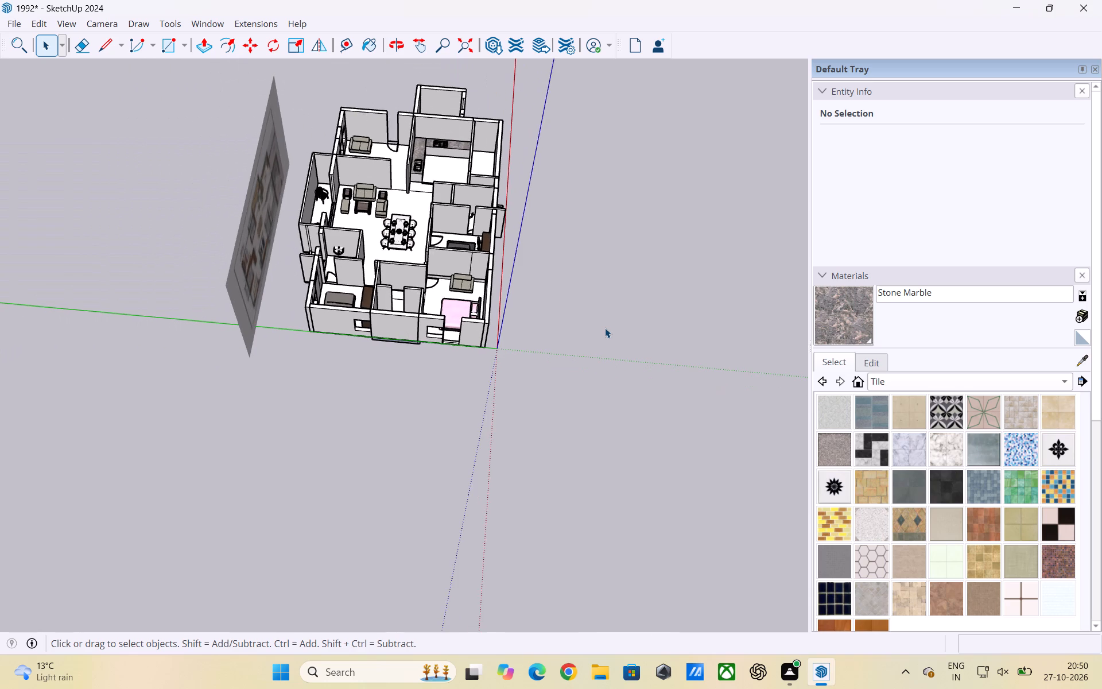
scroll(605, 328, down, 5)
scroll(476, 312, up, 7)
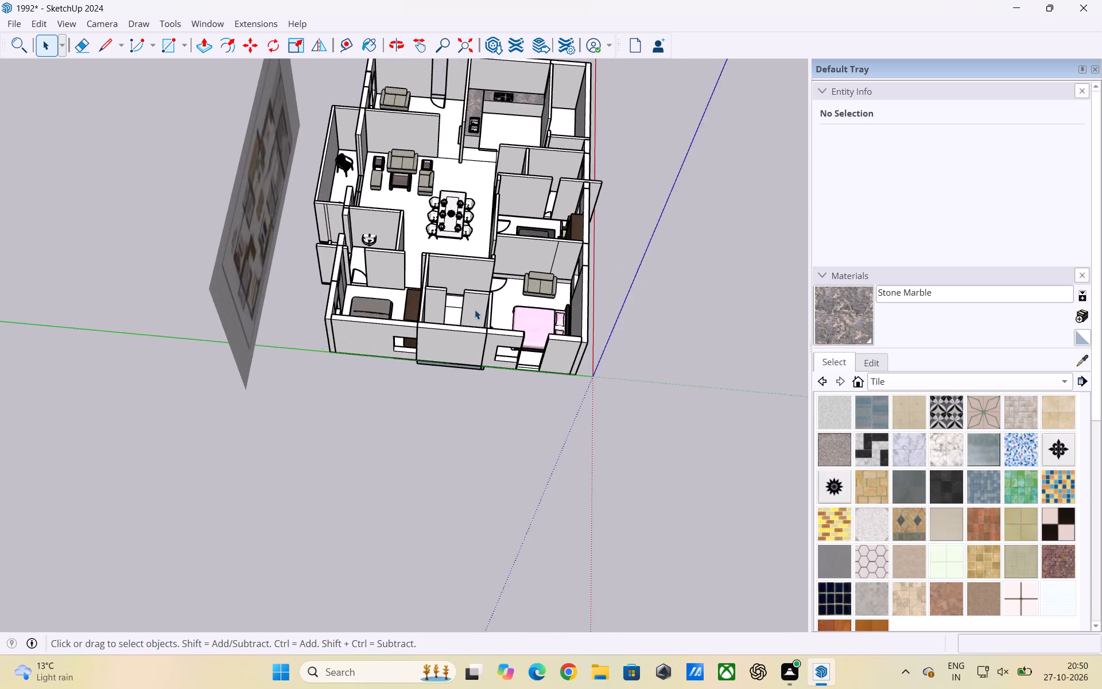
Examine the outer wall between the two bedroom windows, the opening beside the pink bed and the protruding floor edge from outside.
scroll(461, 326, up, 3)
middle_drag(383, 353, 394, 320)
scroll(394, 323, up, 1)
scroll(523, 341, up, 2)
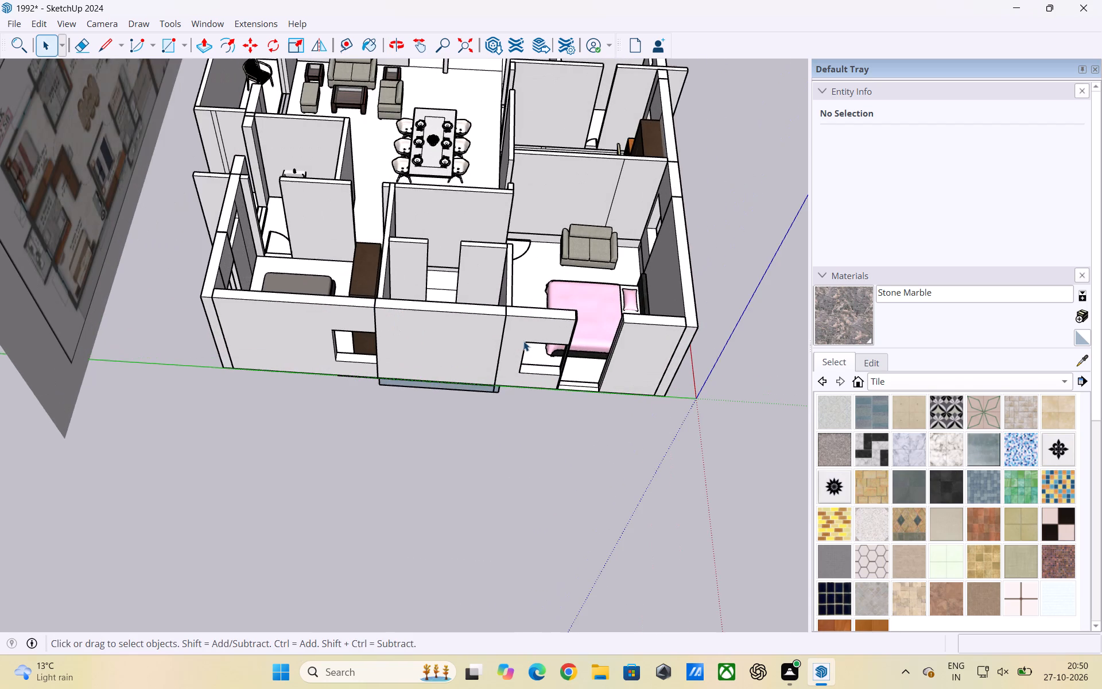
scroll(523, 341, up, 2)
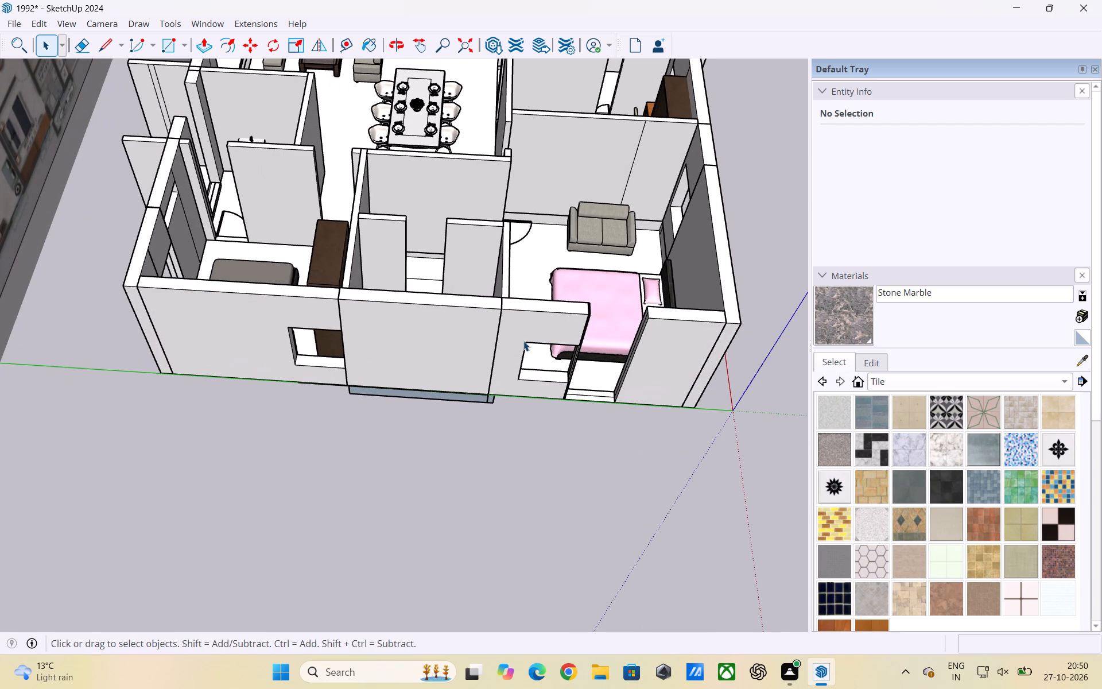
scroll(420, 332, down, 2)
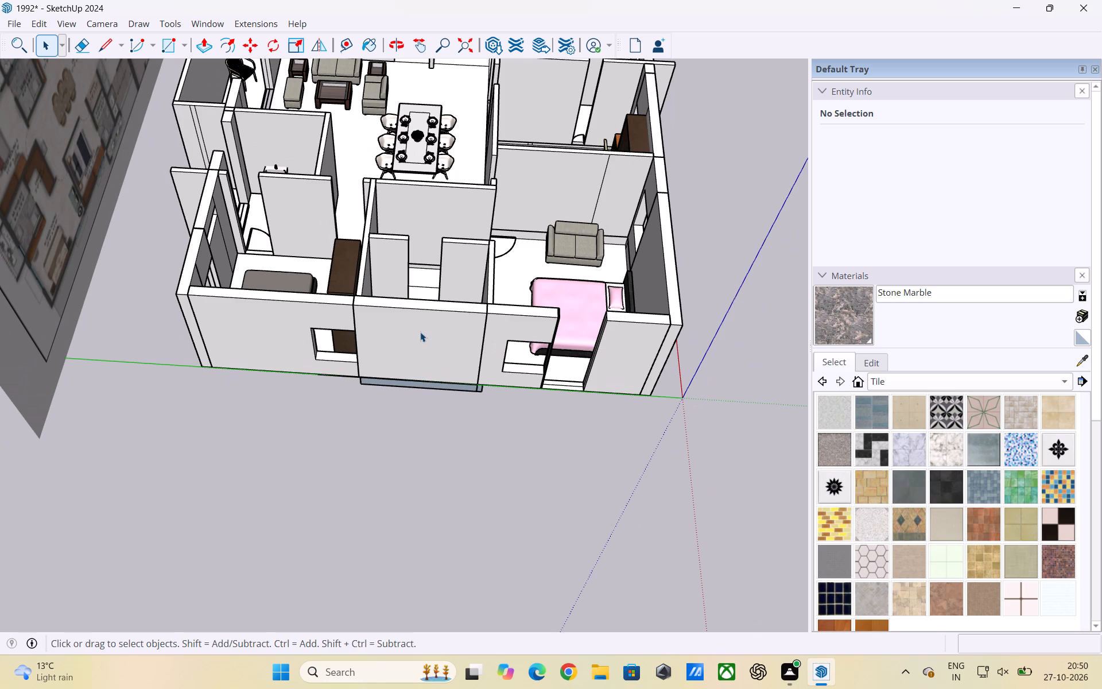
scroll(420, 332, down, 3)
scroll(420, 335, up, 2)
scroll(429, 335, down, 2)
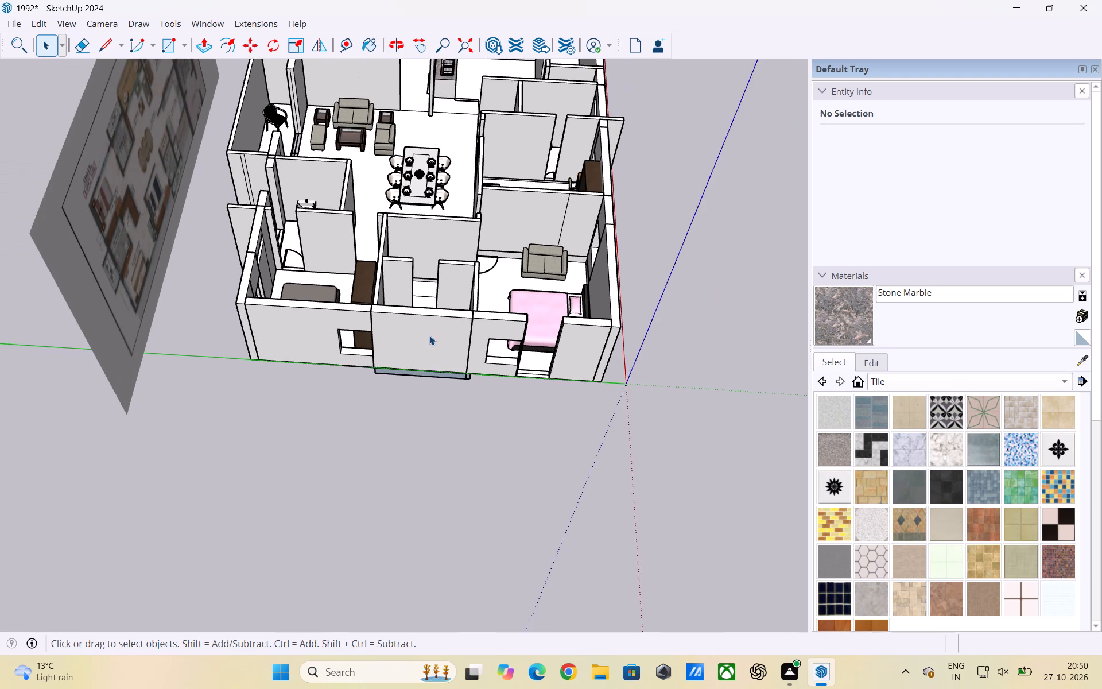
scroll(429, 335, down, 2)
scroll(429, 335, up, 3)
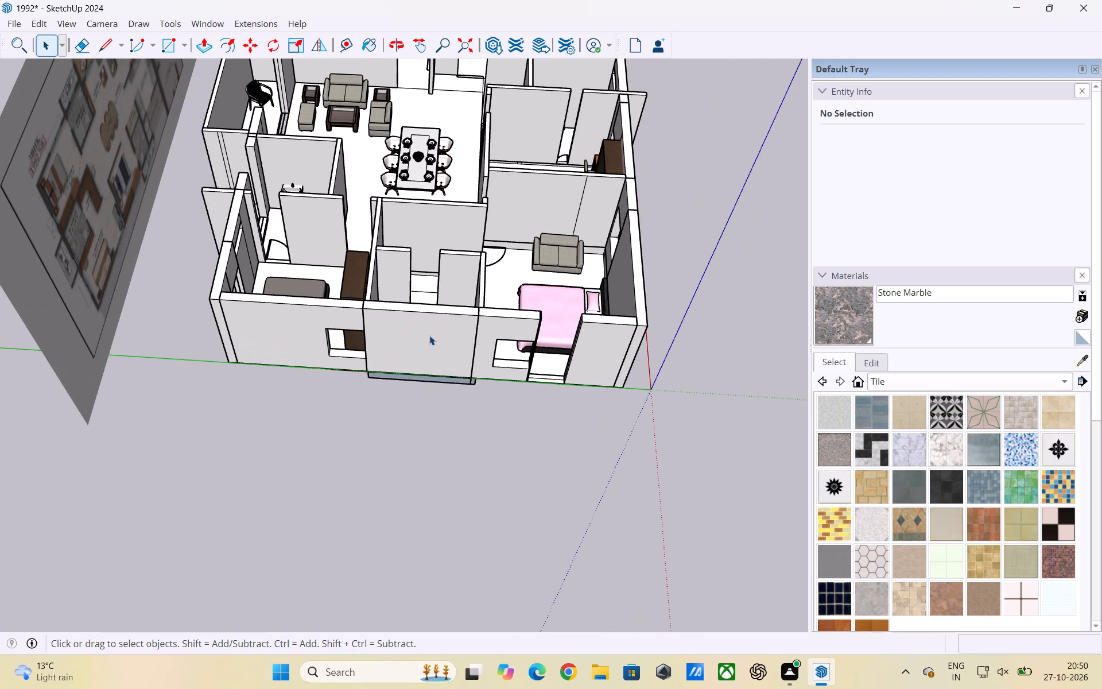
scroll(429, 335, down, 7)
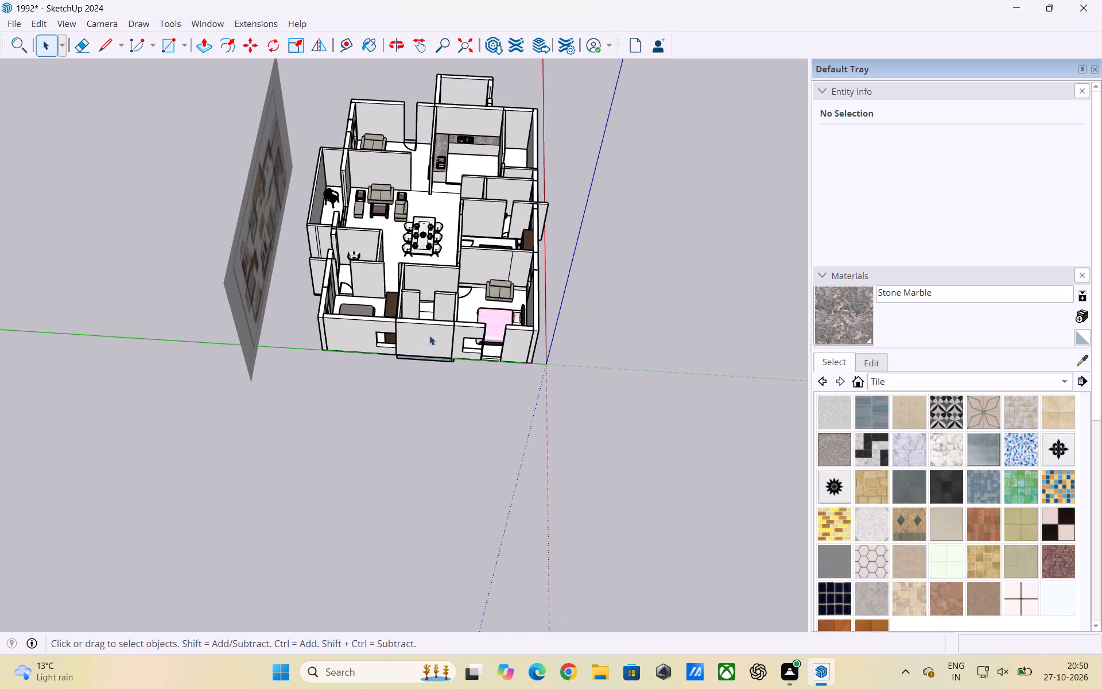
scroll(429, 335, down, 2)
scroll(429, 335, up, 8)
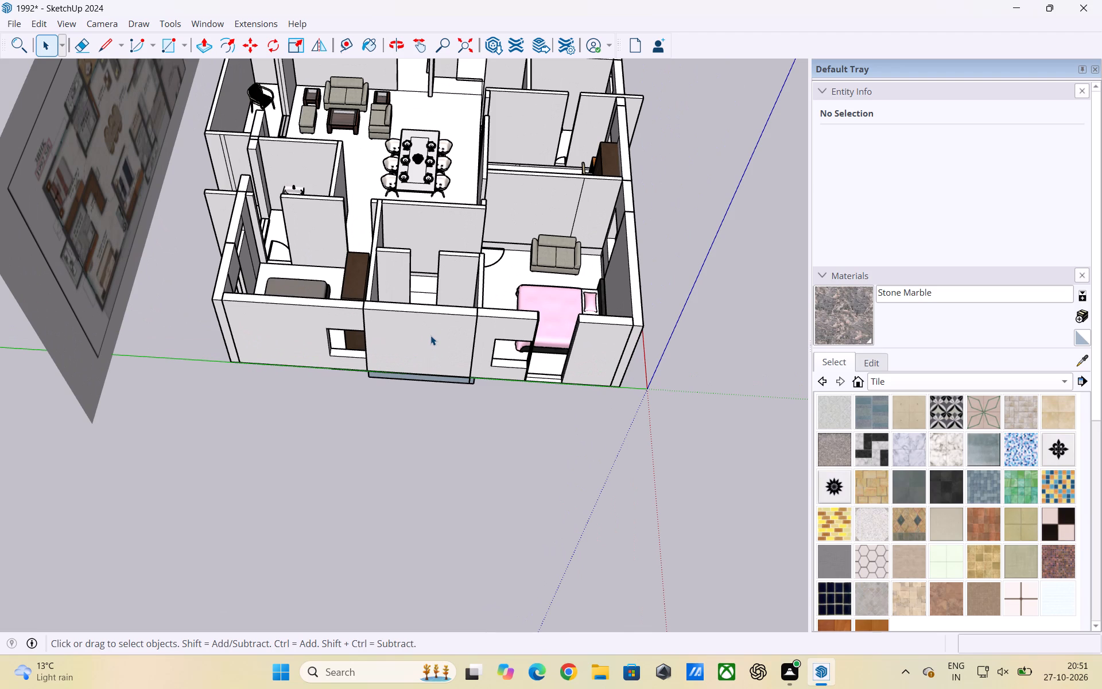
scroll(430, 335, down, 2)
scroll(430, 335, up, 5)
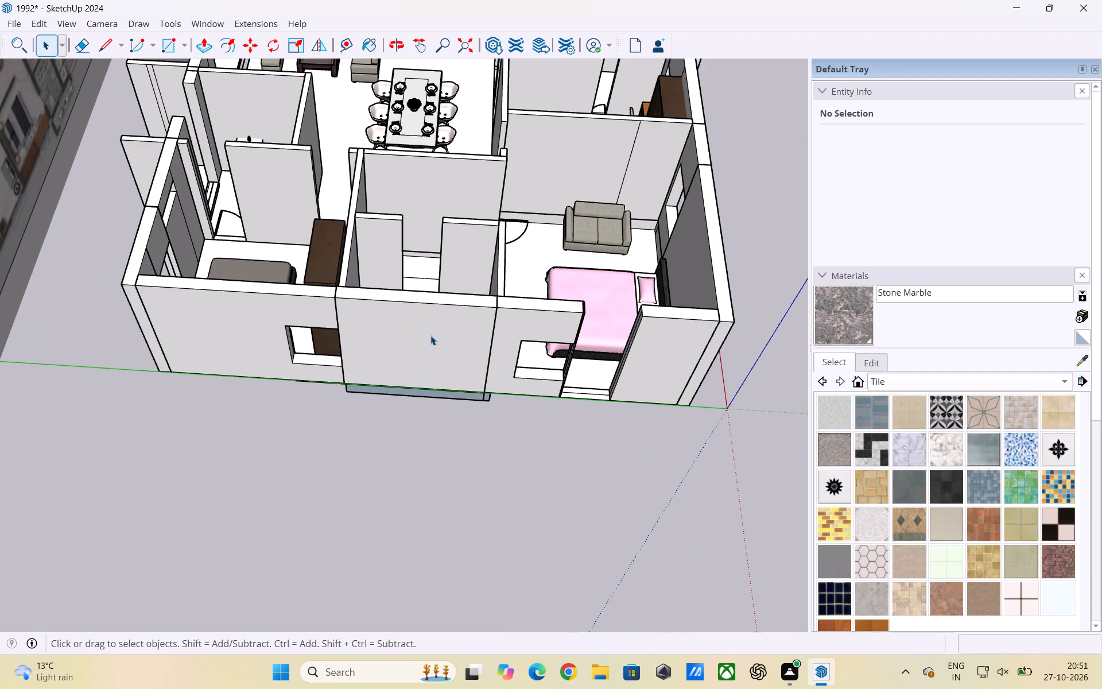
scroll(430, 335, up, 9)
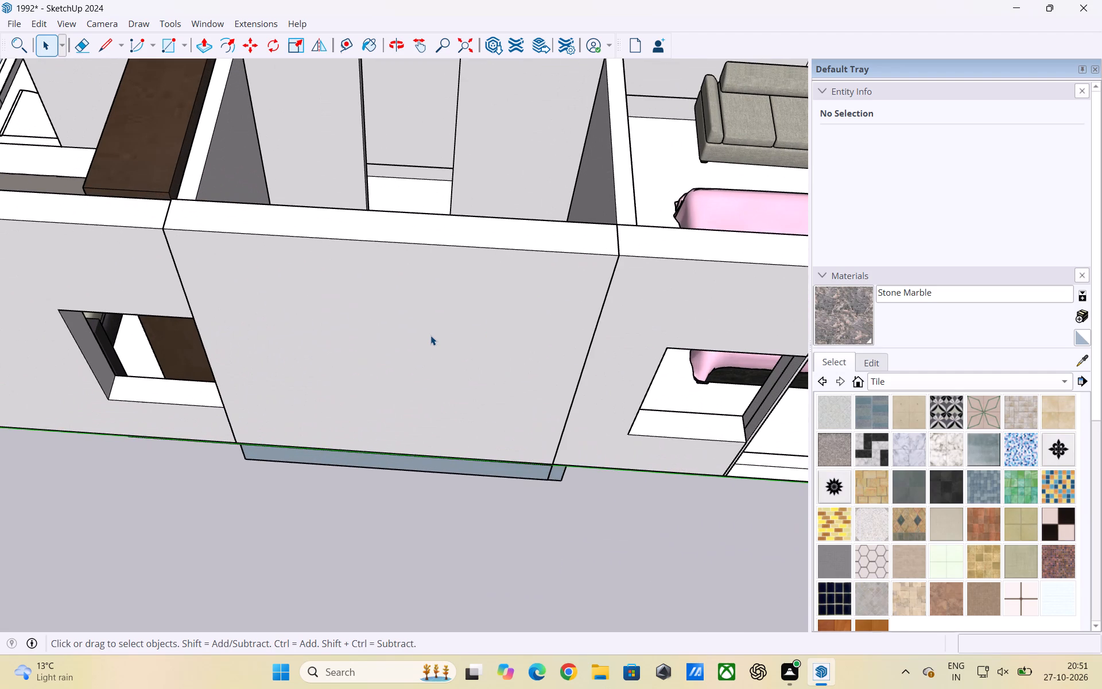
scroll(430, 335, up, 5)
scroll(430, 335, down, 2)
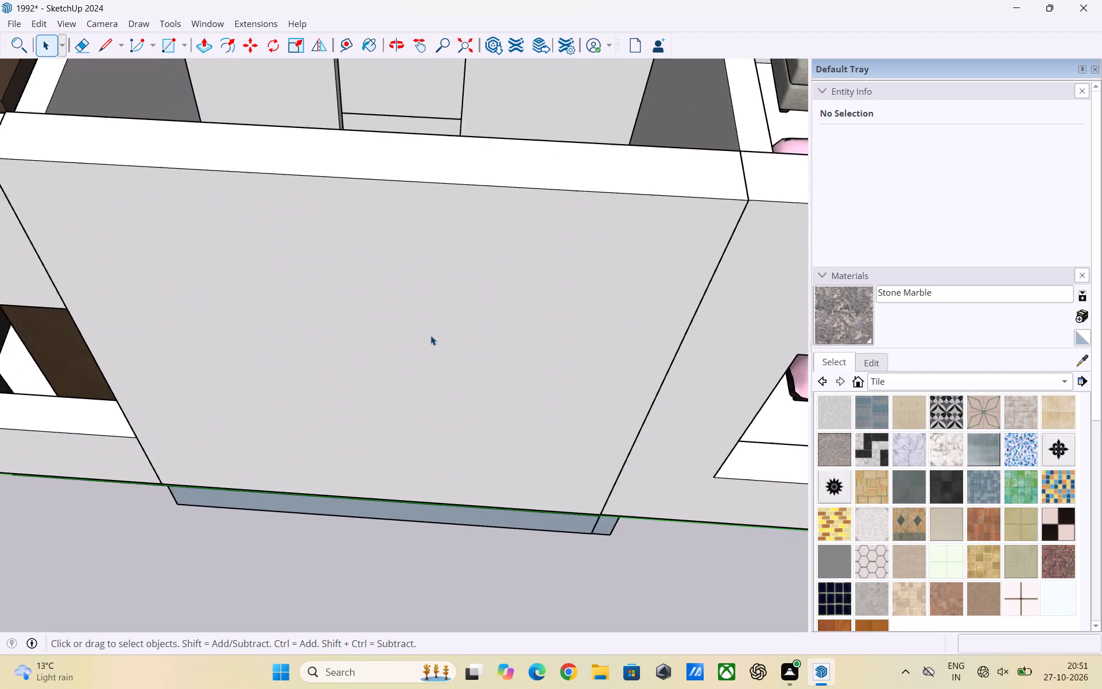
scroll(430, 335, down, 10)
Examine the bathroom with the washbasin and the adjoining passage next to the pink-bed bedroom from above.
middle_drag(448, 335, 273, 382)
scroll(476, 377, up, 2)
middle_drag(548, 394, 336, 401)
scroll(380, 402, up, 2)
middle_drag(416, 412, 320, 404)
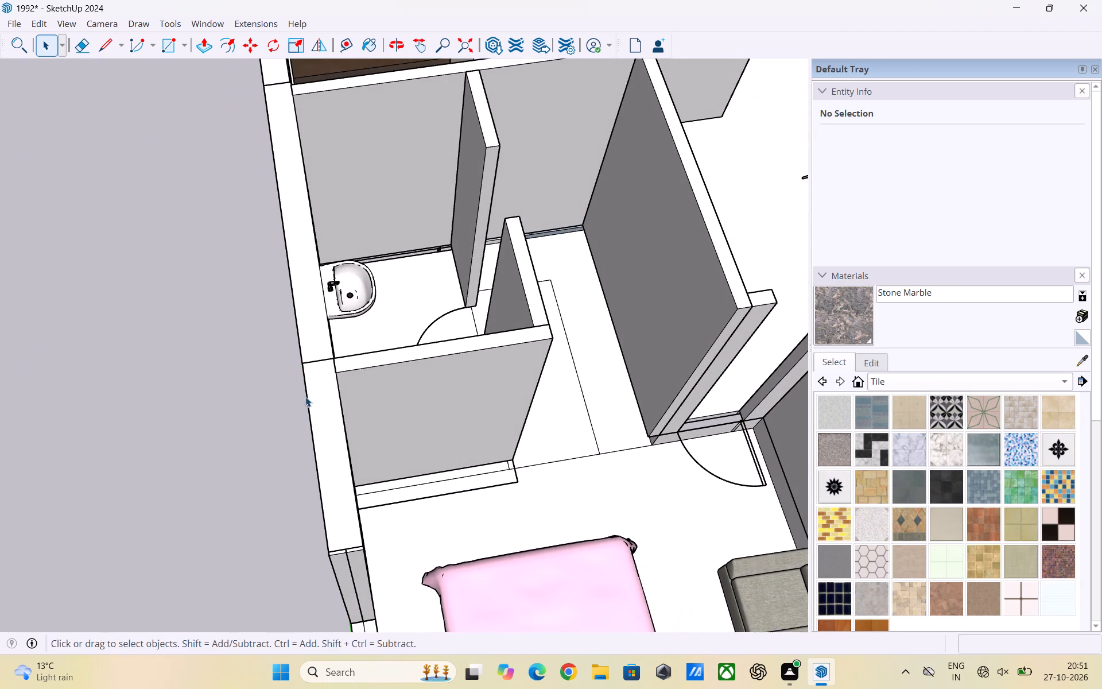
middle_drag(420, 386, 318, 390)
scroll(384, 397, down, 3)
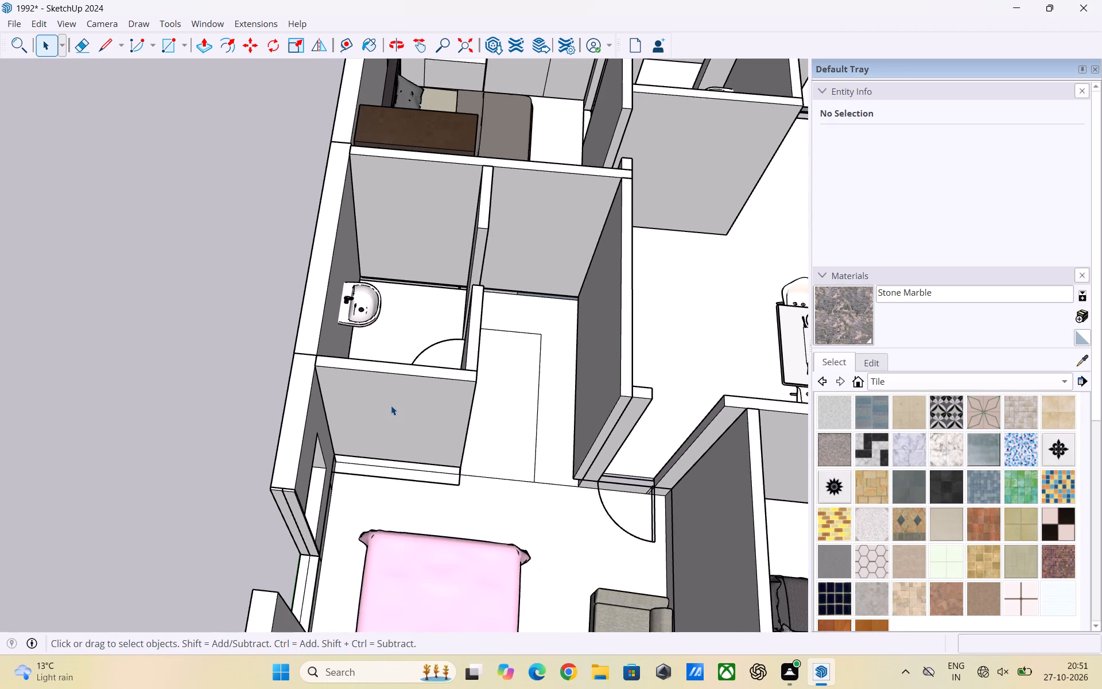
scroll(391, 405, down, 2)
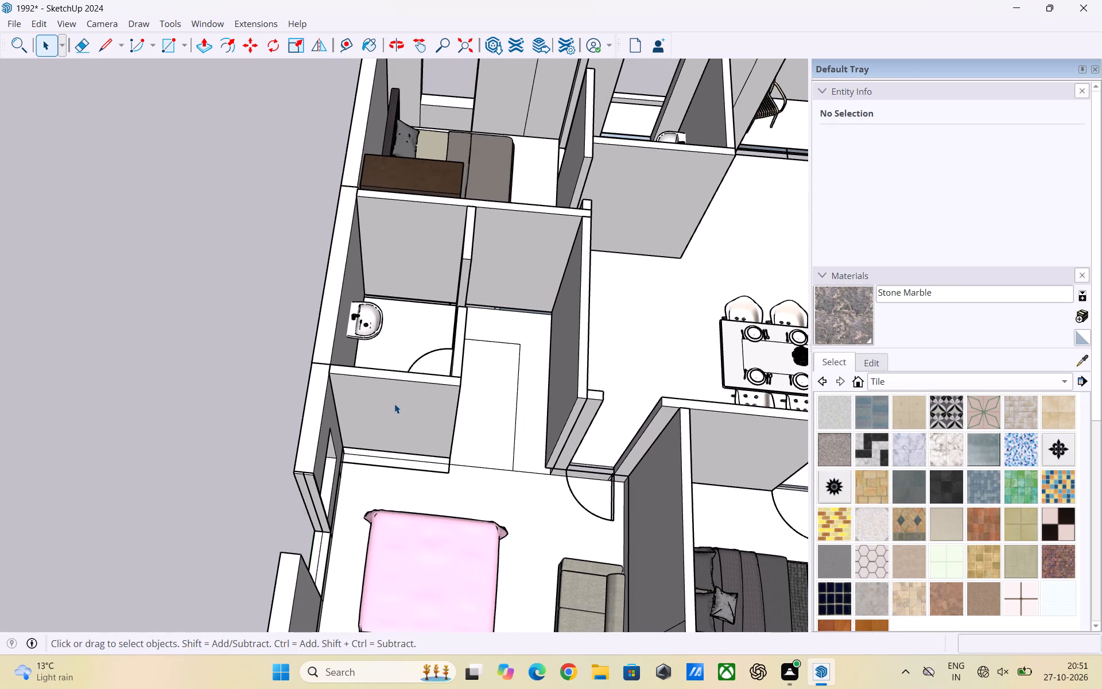
scroll(394, 404, down, 3)
scroll(394, 404, up, 5)
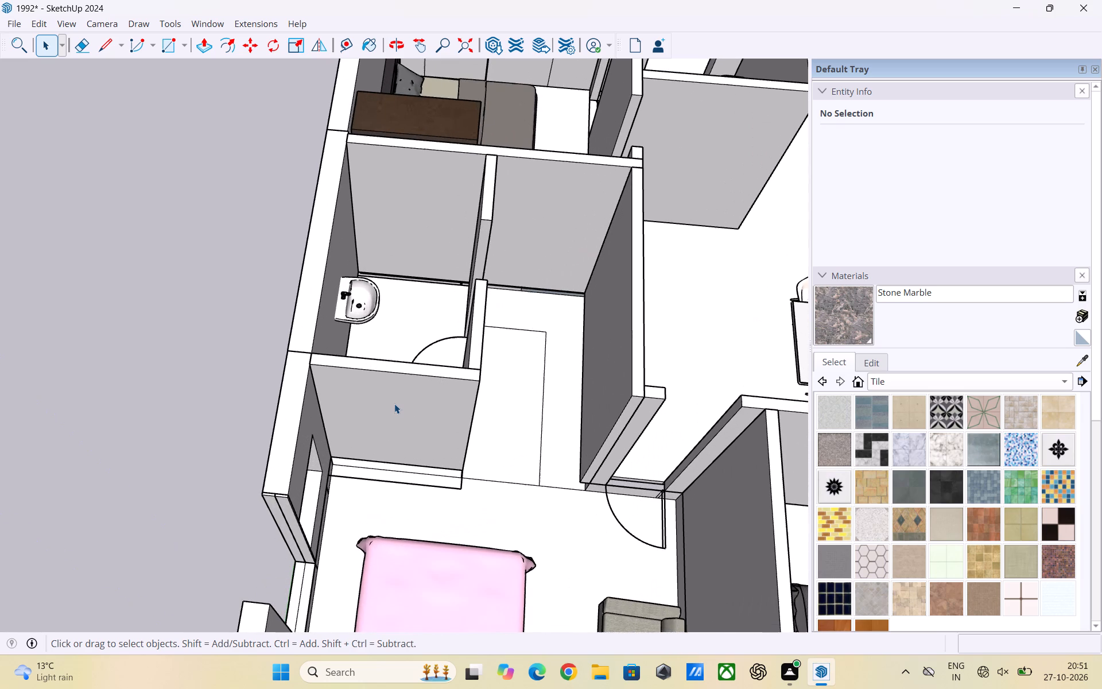
scroll(394, 404, up, 2)
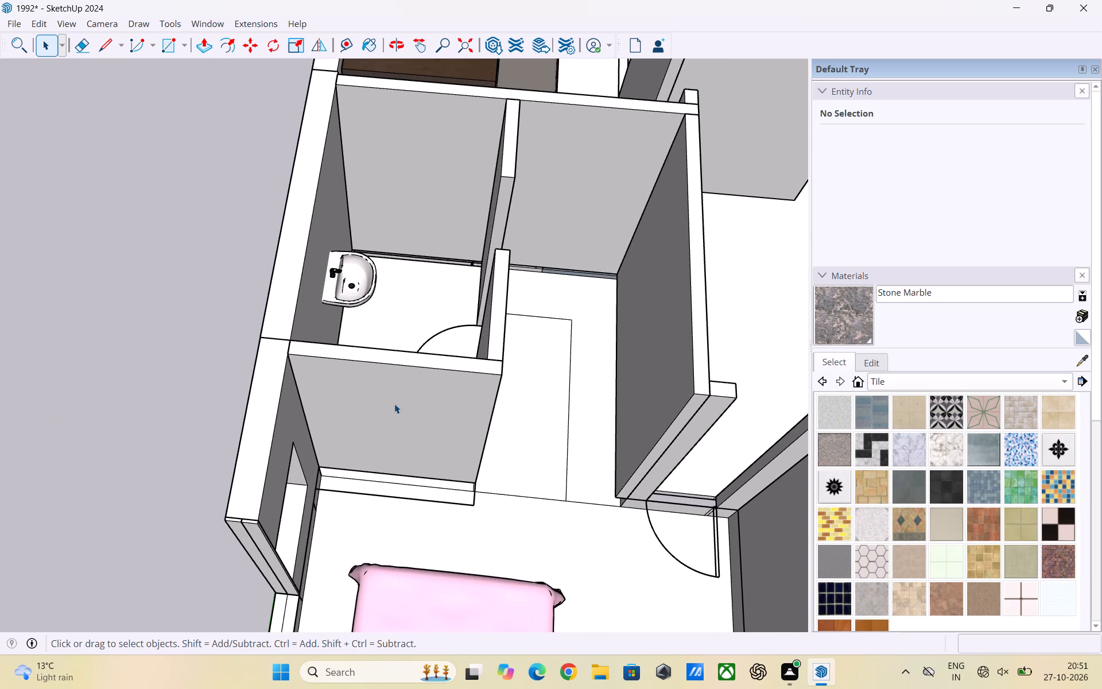
middle_drag(393, 402, 433, 406)
Examine the furnished apartment's overall layout beside the reference floor plan and the pink-bed bedroom's outer openings from above.
scroll(451, 398, down, 2)
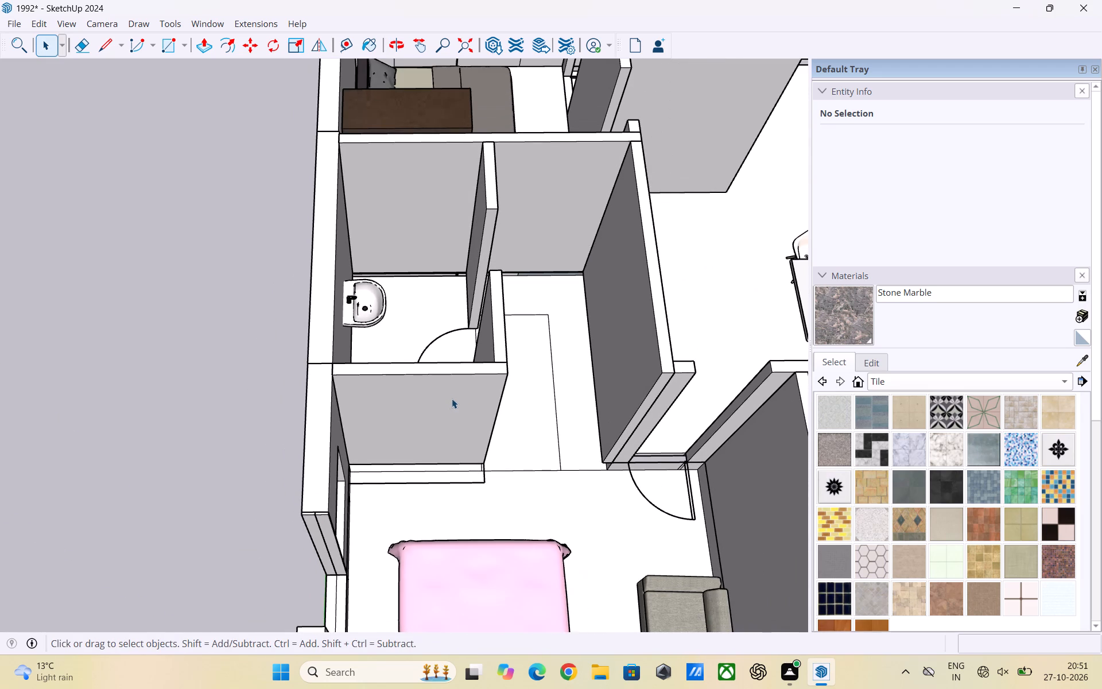
scroll(462, 391, down, 7)
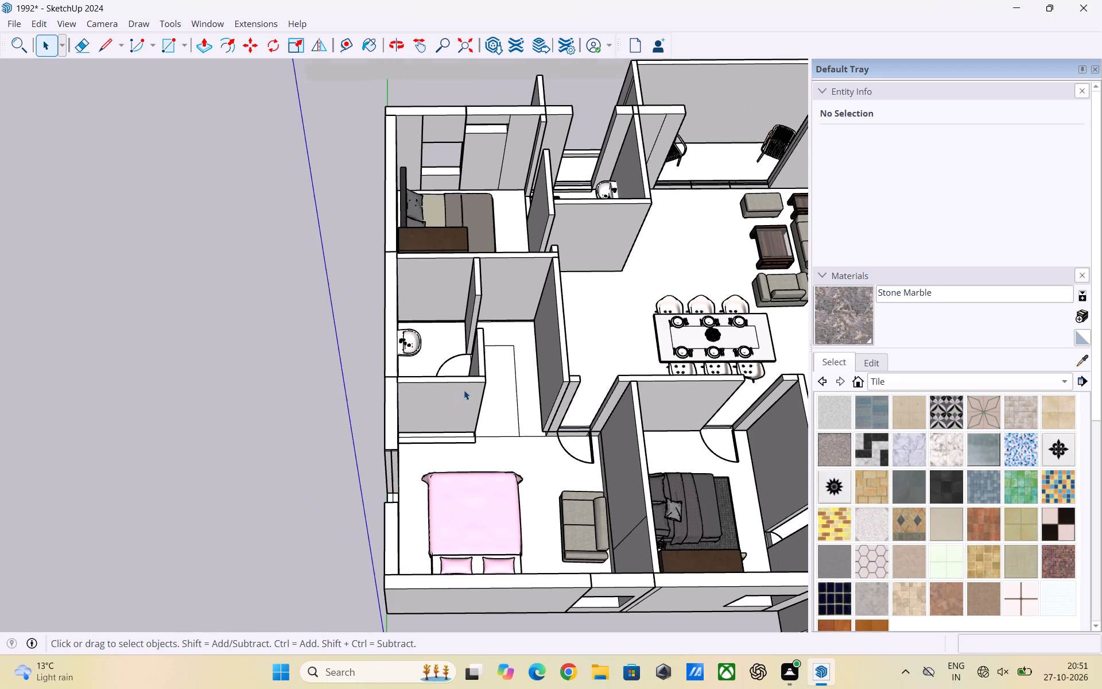
scroll(464, 390, down, 2)
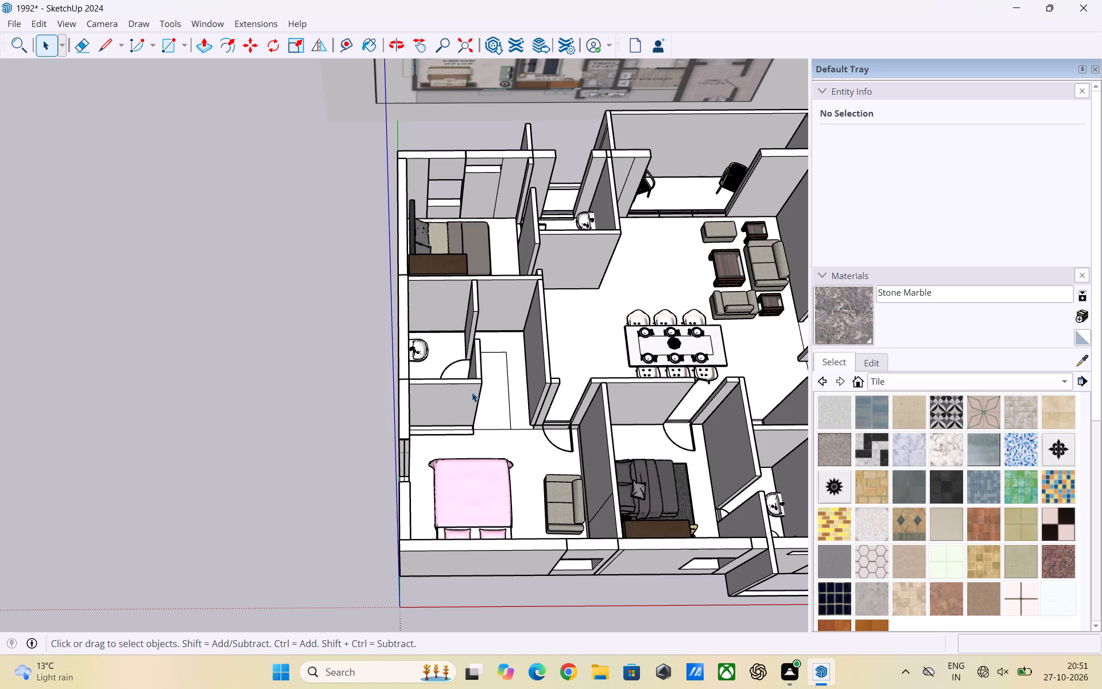
scroll(472, 392, down, 2)
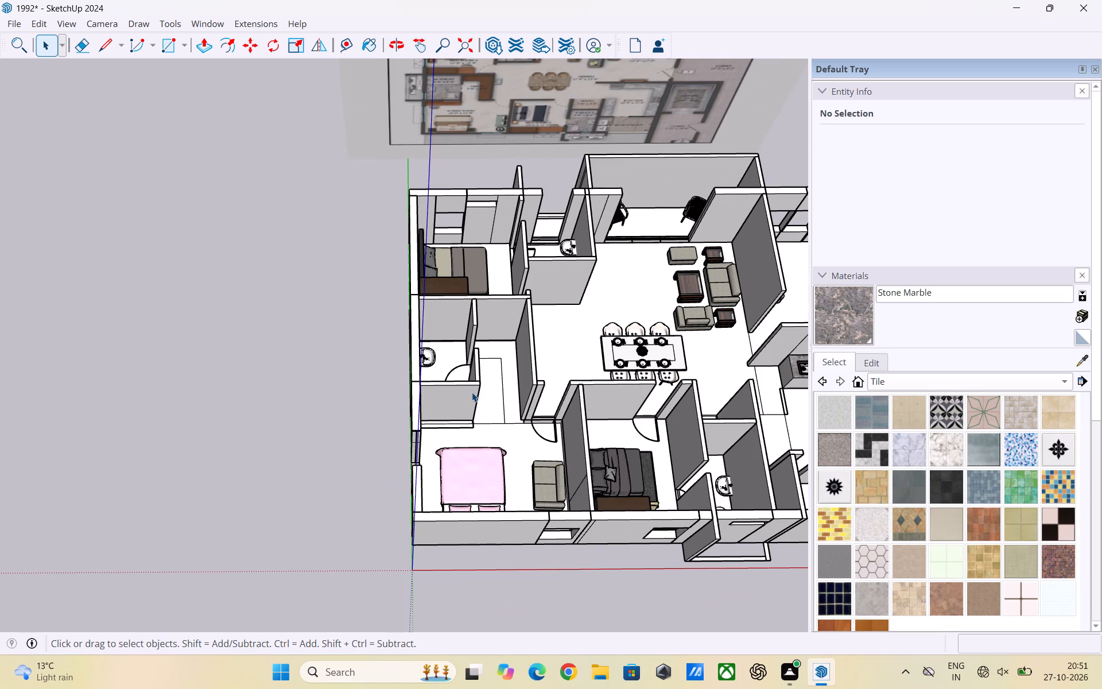
scroll(472, 392, up, 2)
middle_drag(472, 392, 362, 397)
scroll(349, 369, down, 3)
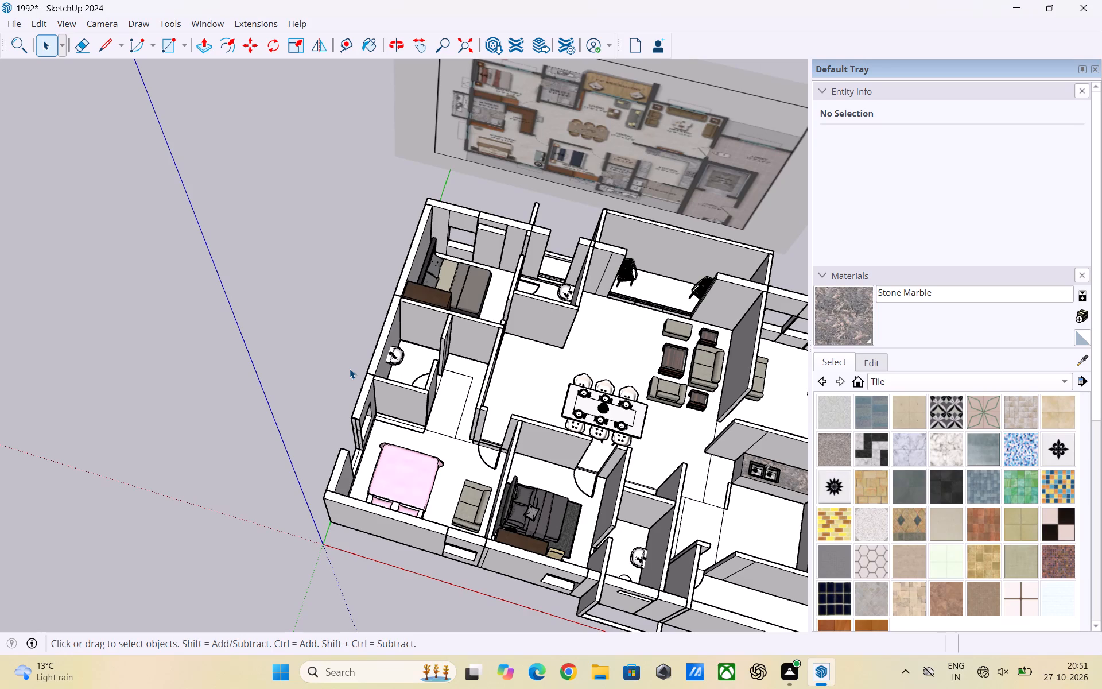
scroll(350, 369, down, 3)
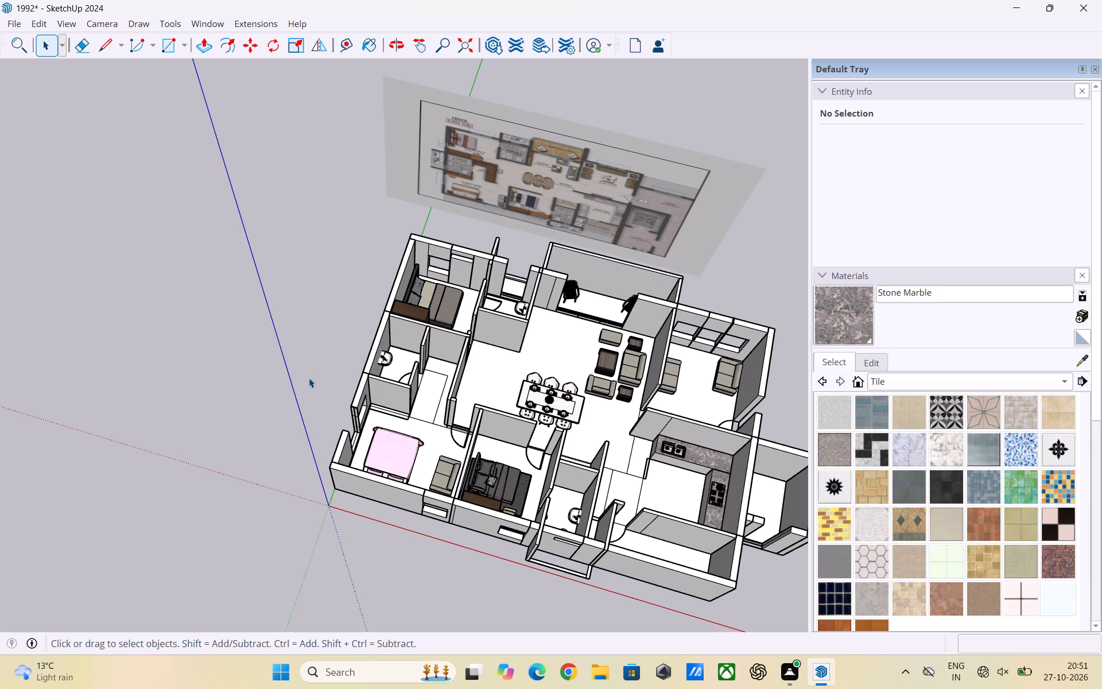
scroll(309, 378, up, 3)
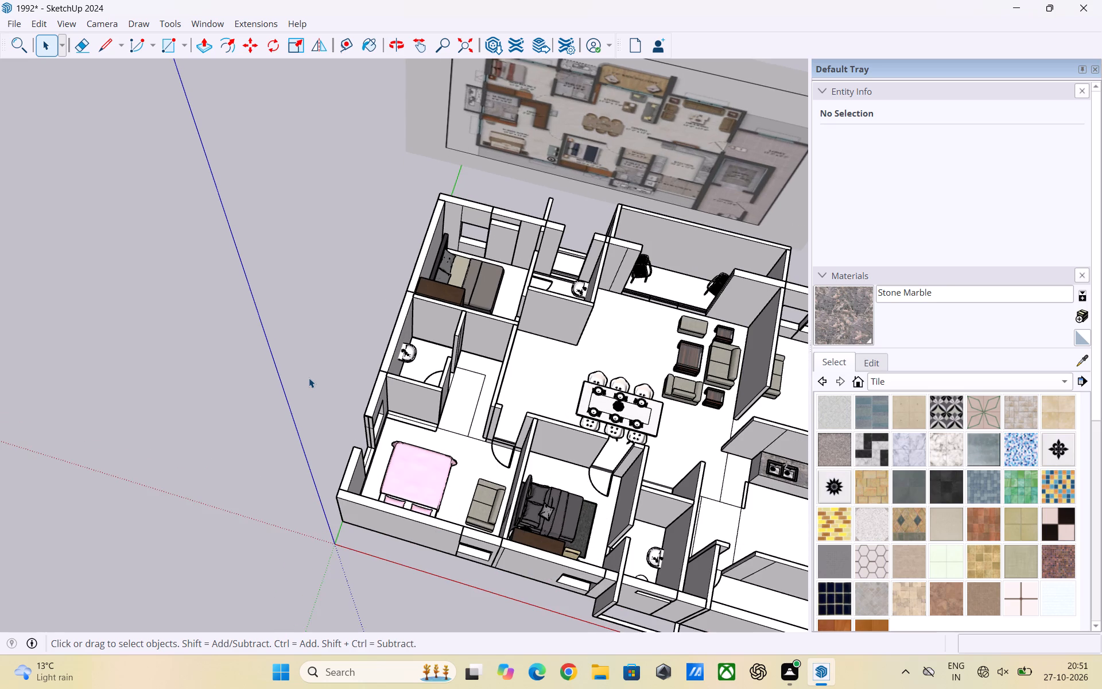
scroll(309, 378, up, 5)
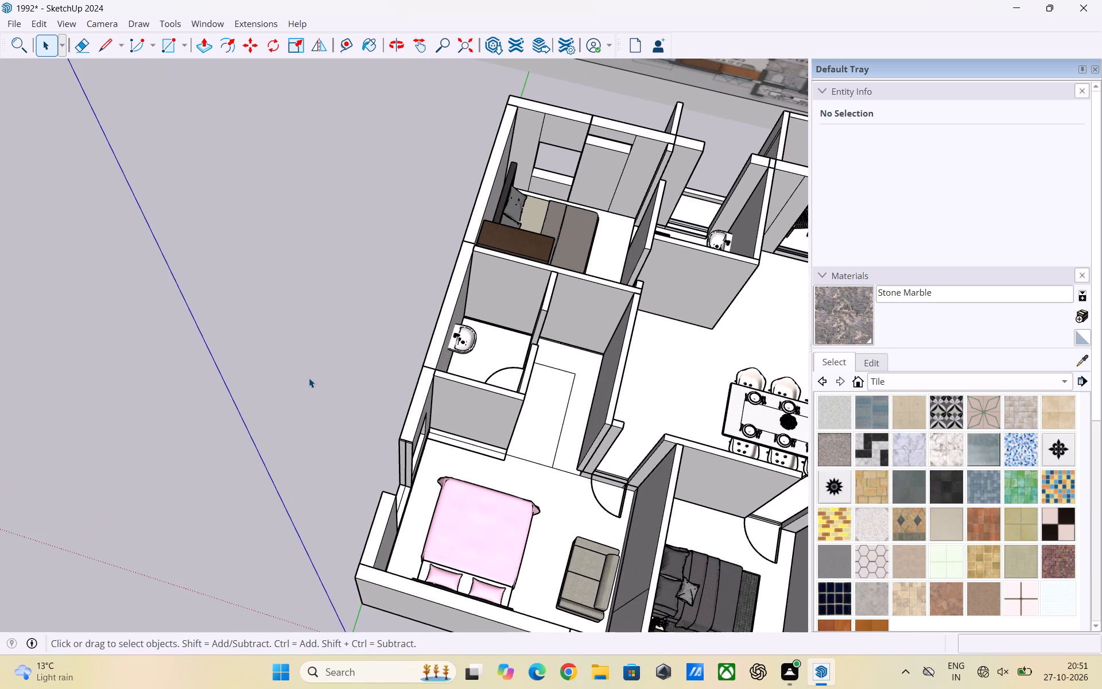
scroll(309, 378, up, 2)
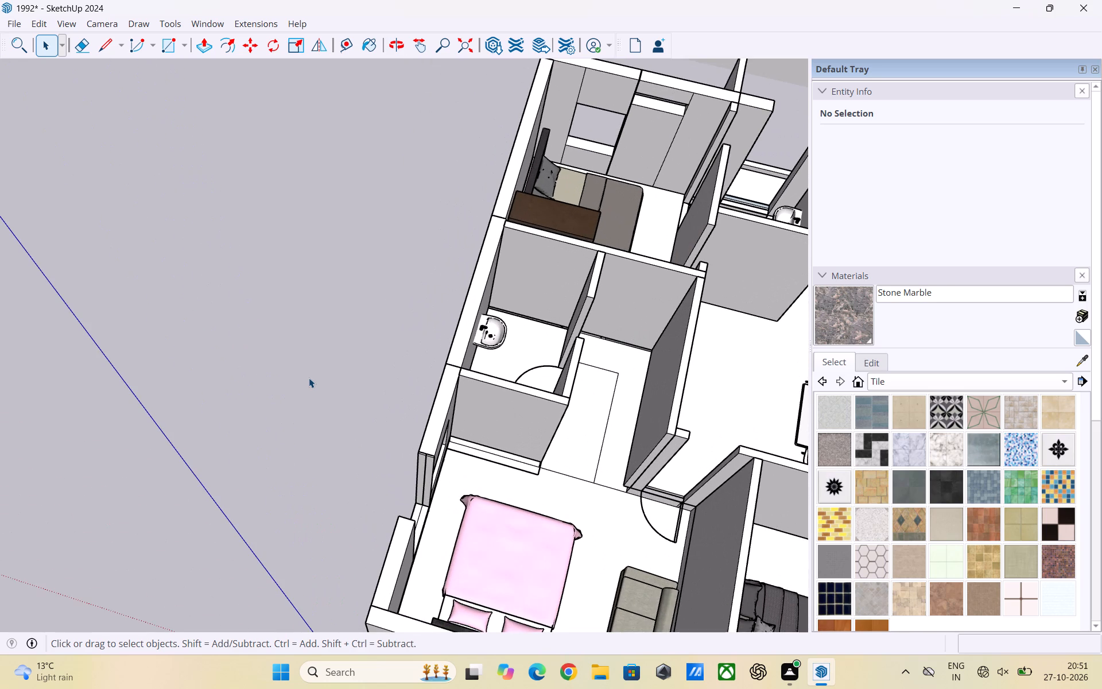
scroll(309, 378, up, 3)
scroll(243, 378, up, 2)
scroll(152, 362, down, 8)
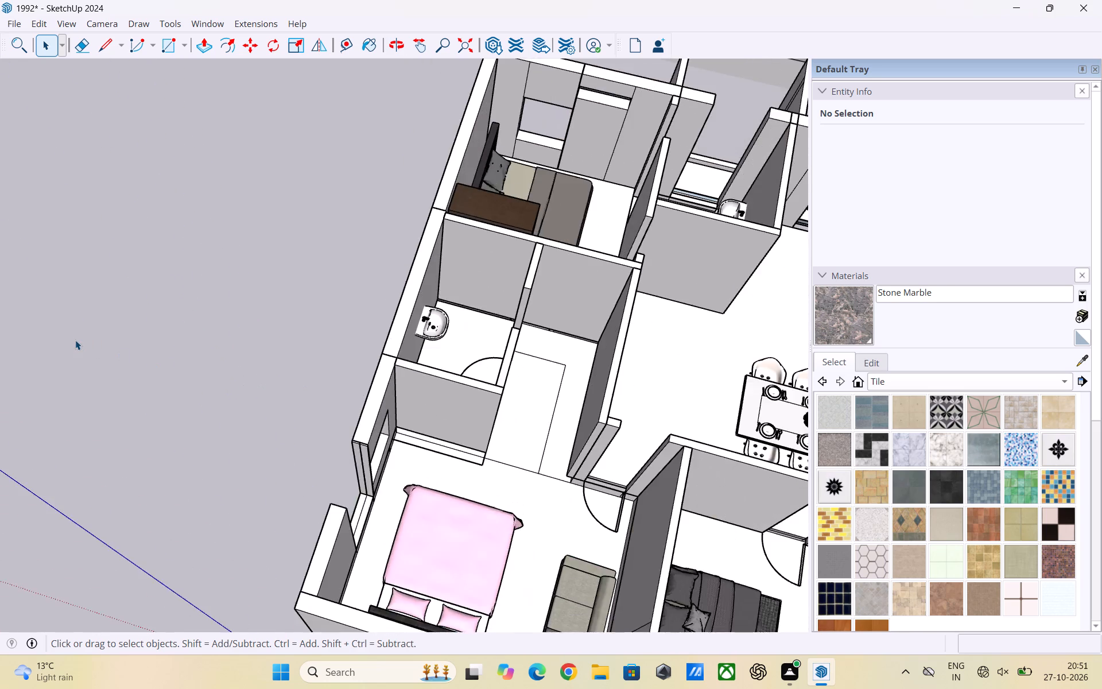
Examine the furnished apartment's bedrooms, dining area and living area from above beside the reference floor plan.
scroll(75, 340, down, 8)
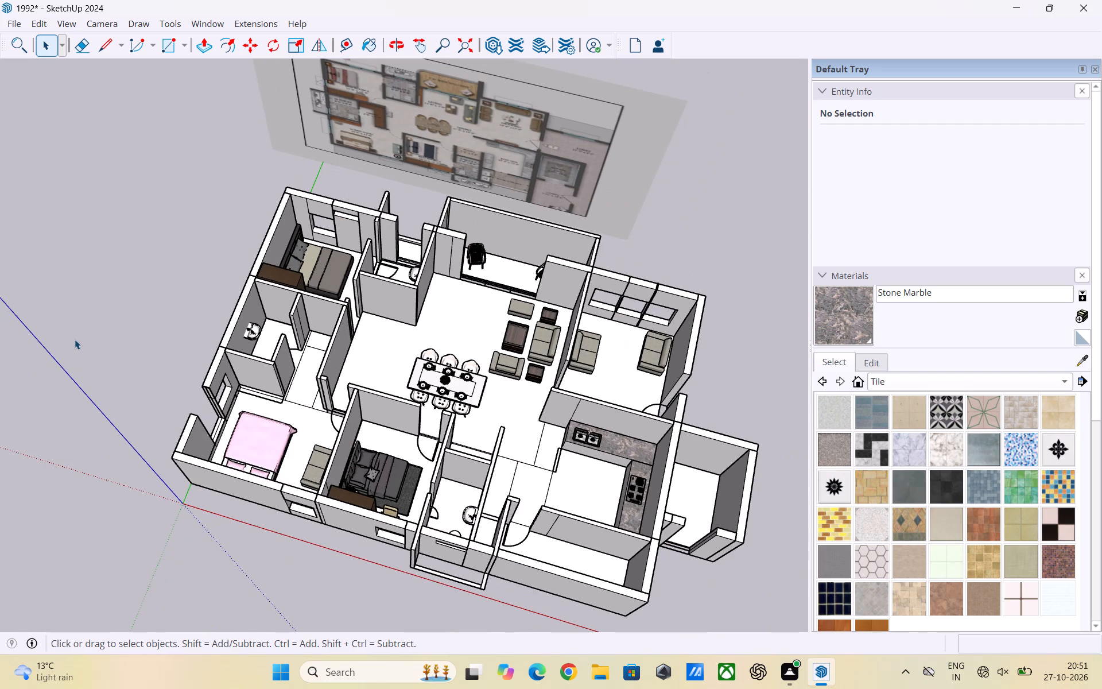
scroll(75, 339, up, 2)
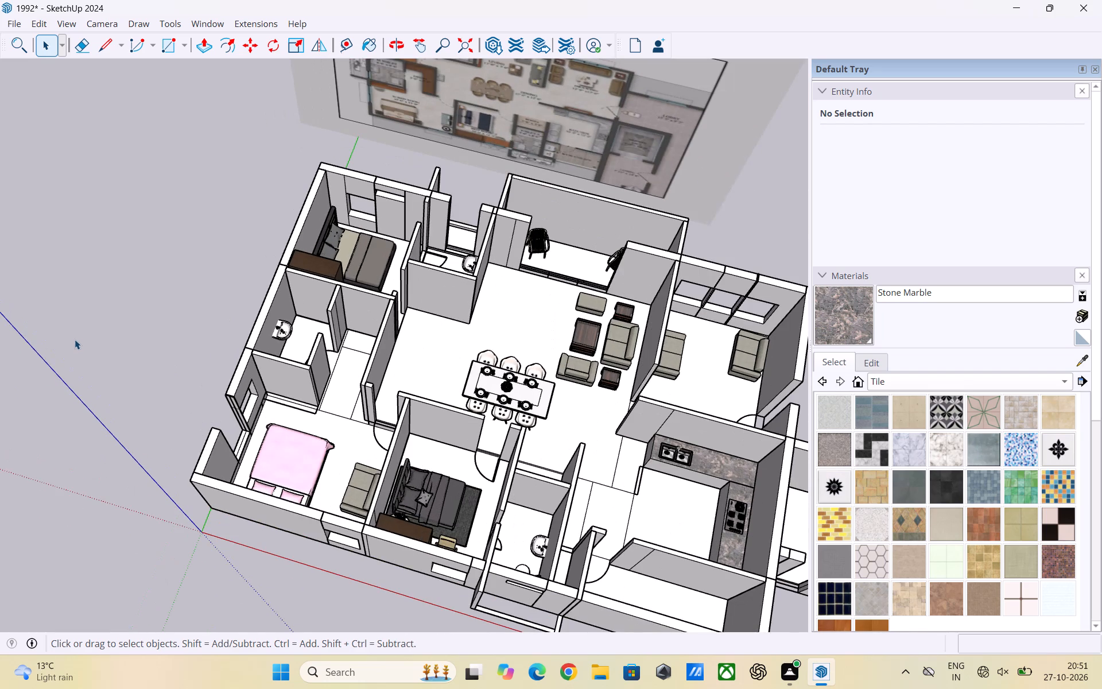
scroll(75, 338, up, 2)
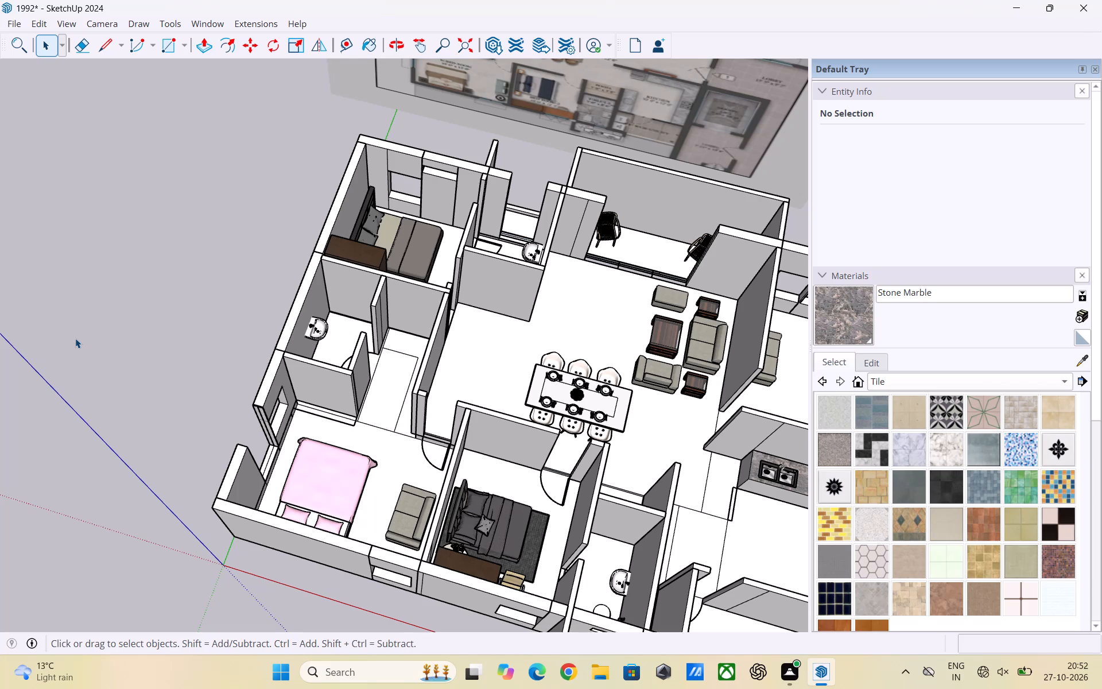
scroll(75, 338, down, 2)
scroll(134, 350, up, 2)
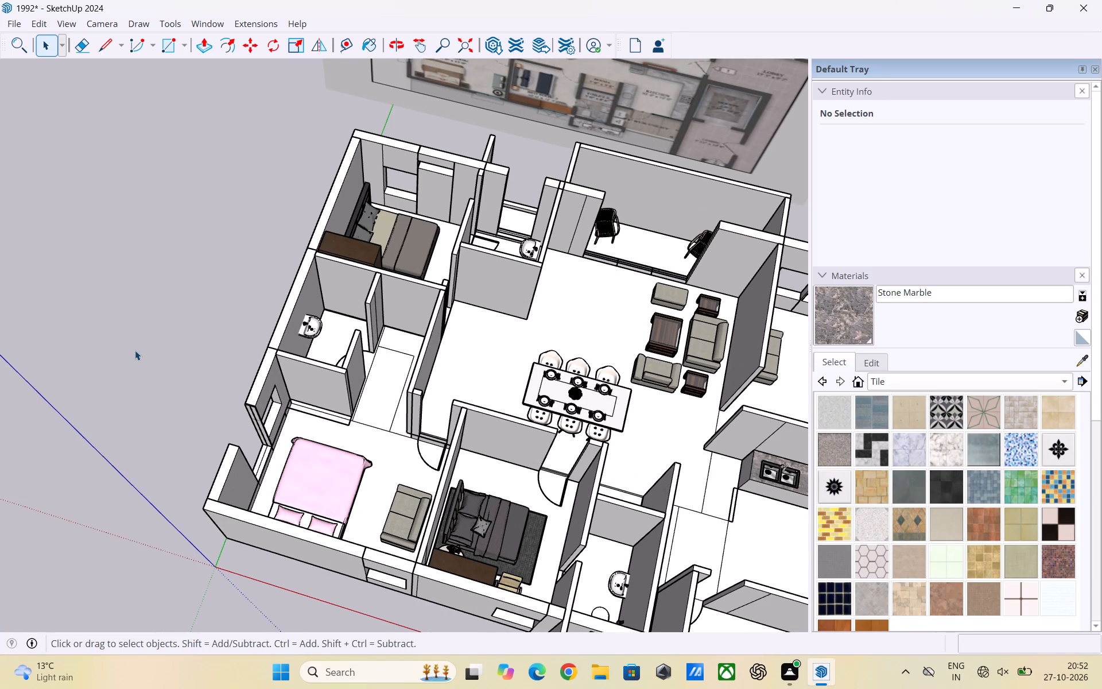
scroll(135, 350, down, 4)
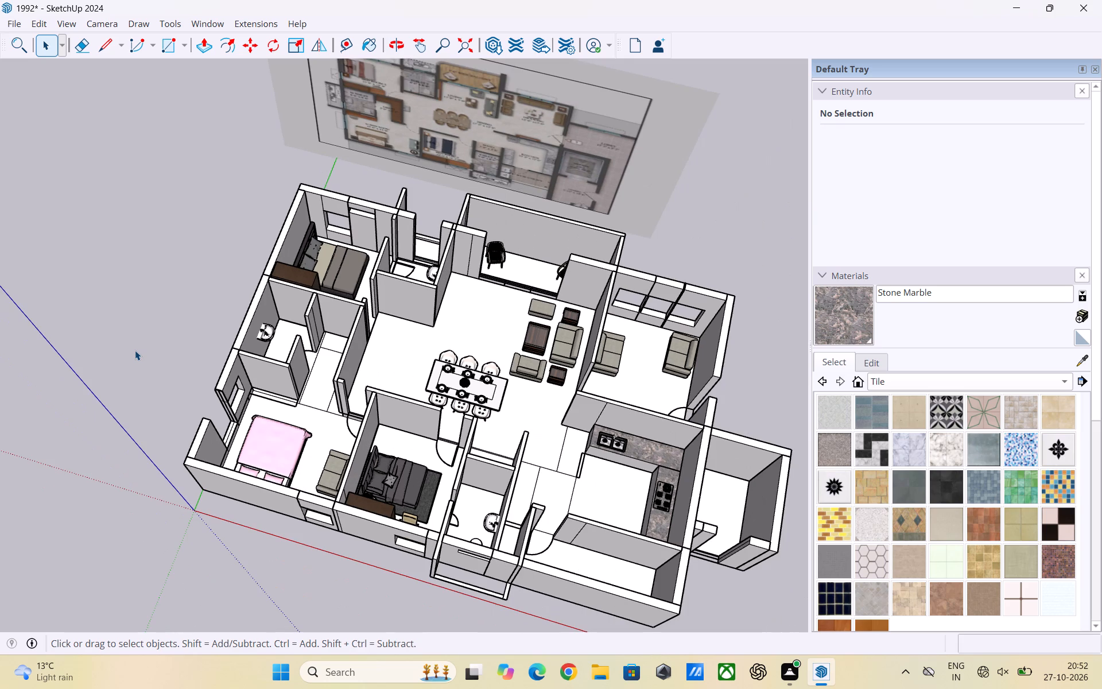
scroll(135, 350, up, 1)
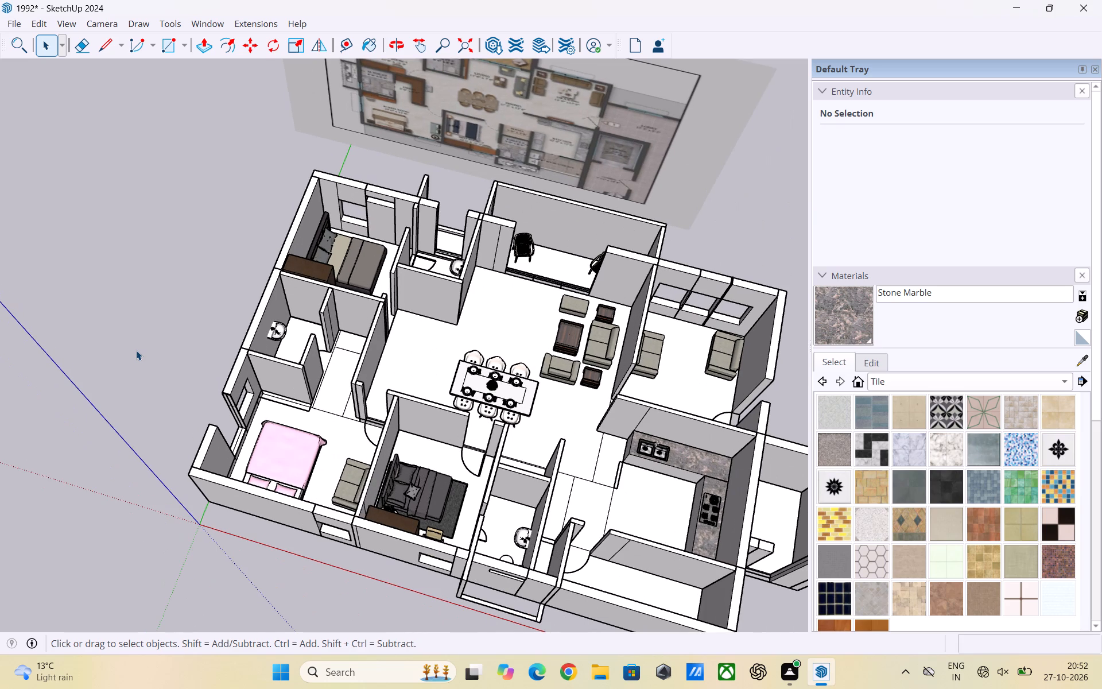
scroll(136, 350, down, 2)
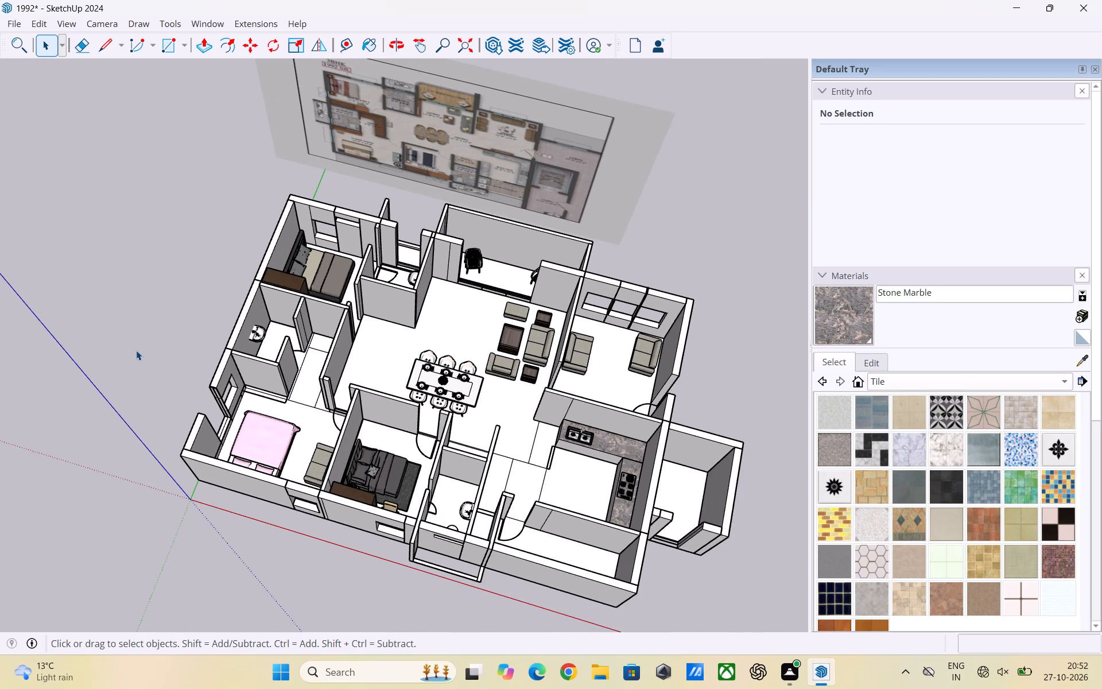
scroll(136, 350, up, 3)
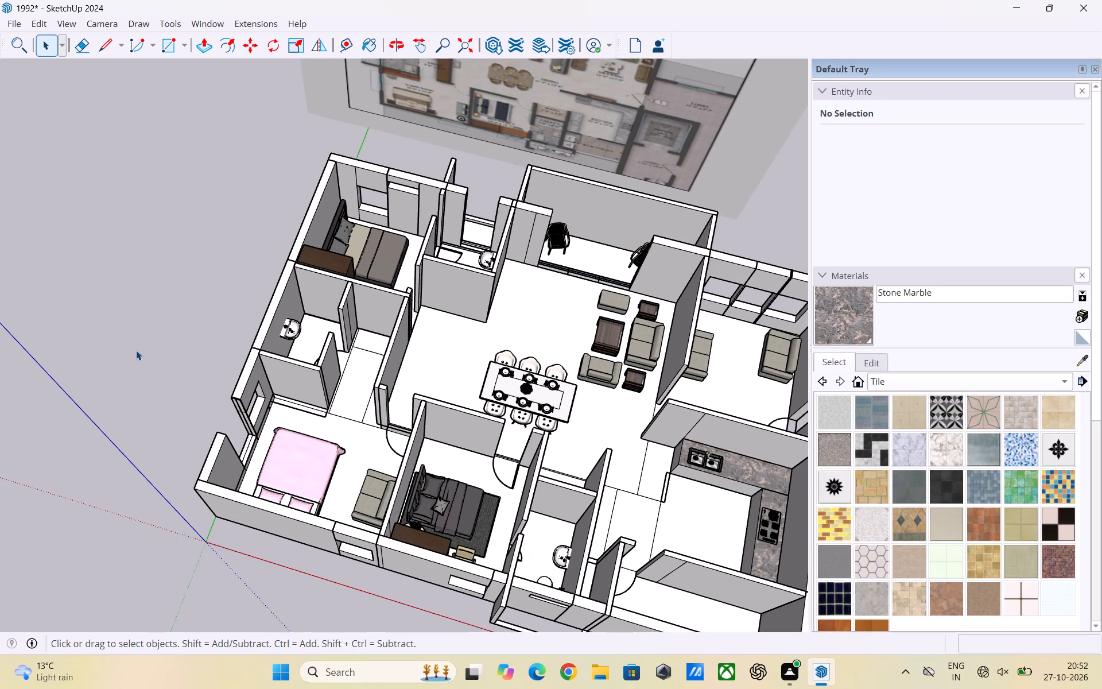
scroll(136, 350, up, 2)
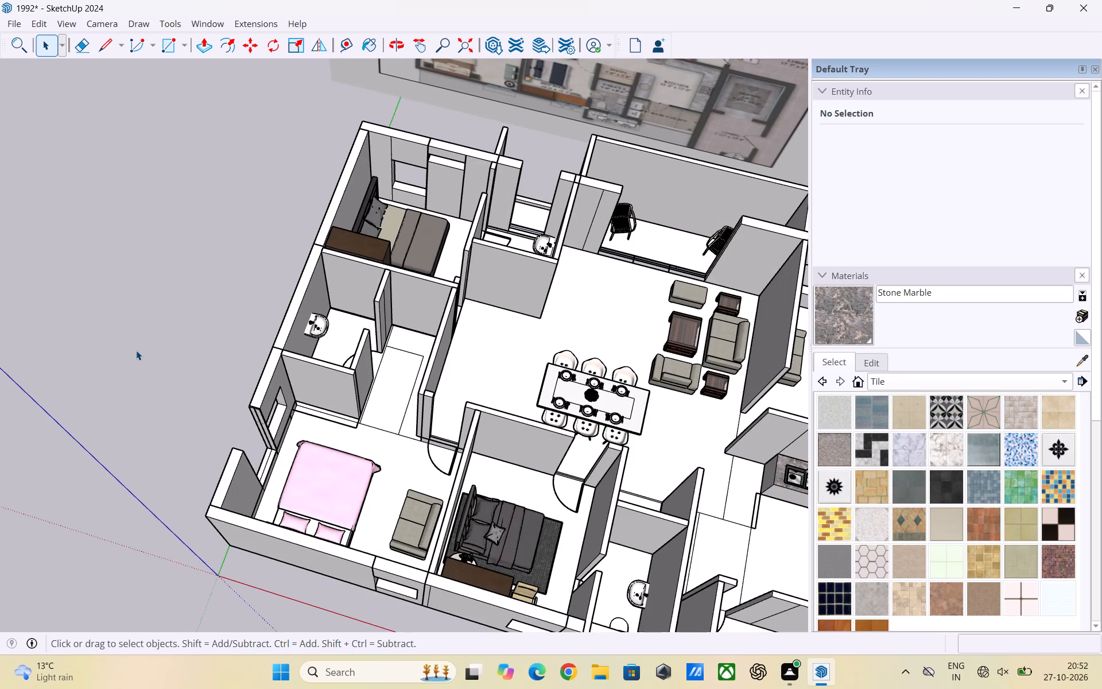
scroll(136, 350, down, 5)
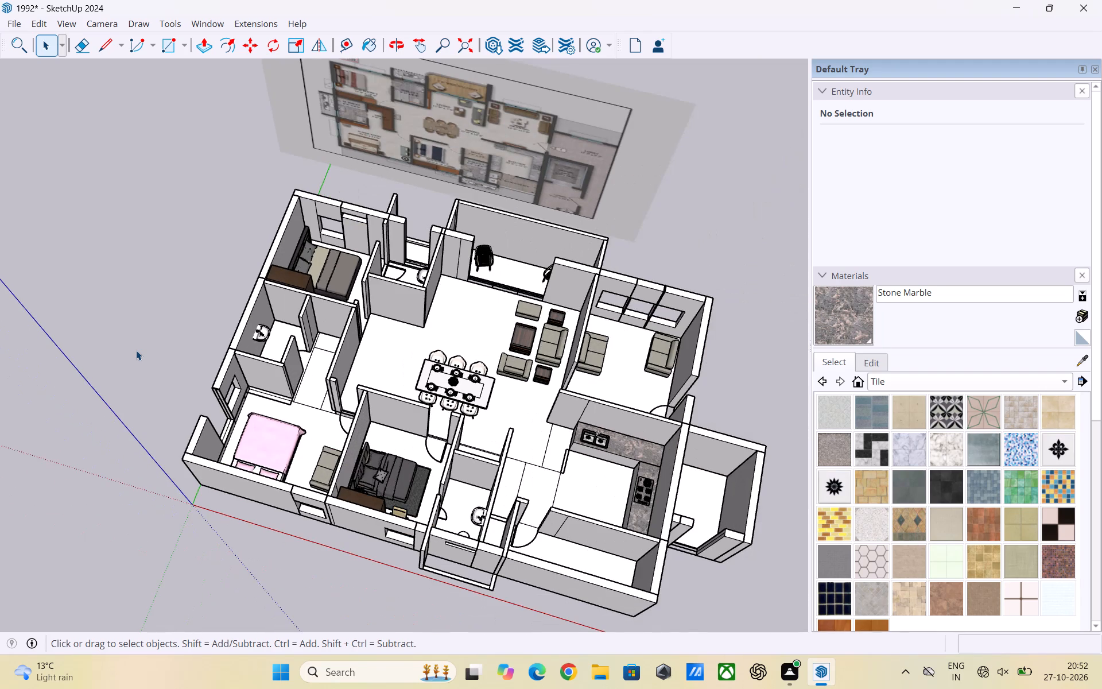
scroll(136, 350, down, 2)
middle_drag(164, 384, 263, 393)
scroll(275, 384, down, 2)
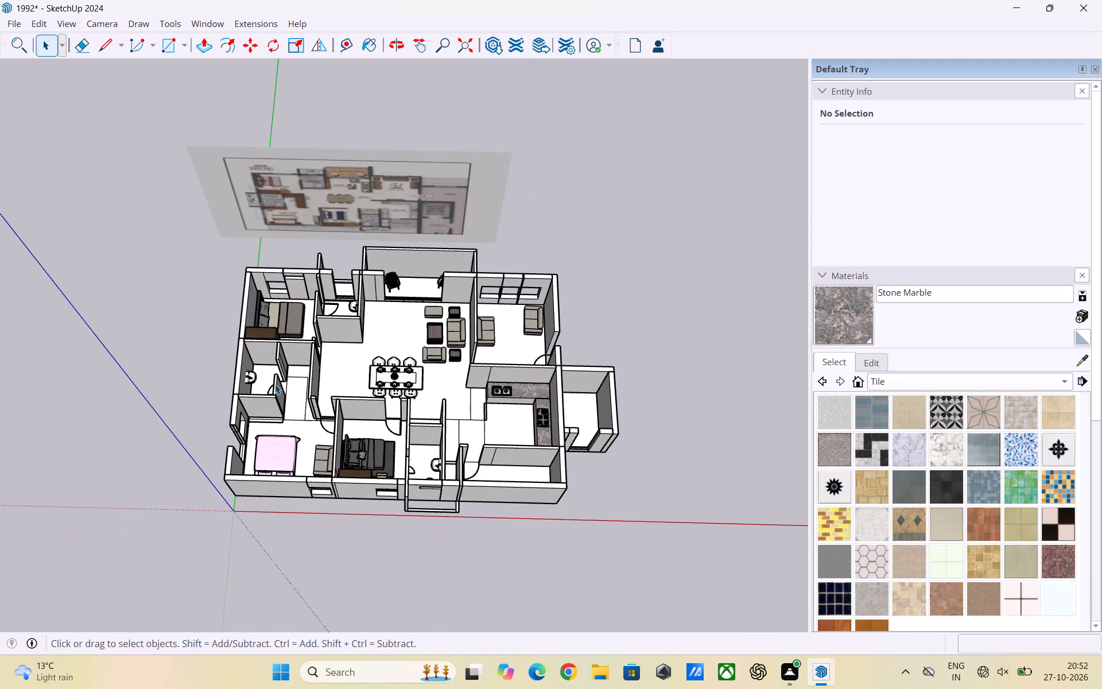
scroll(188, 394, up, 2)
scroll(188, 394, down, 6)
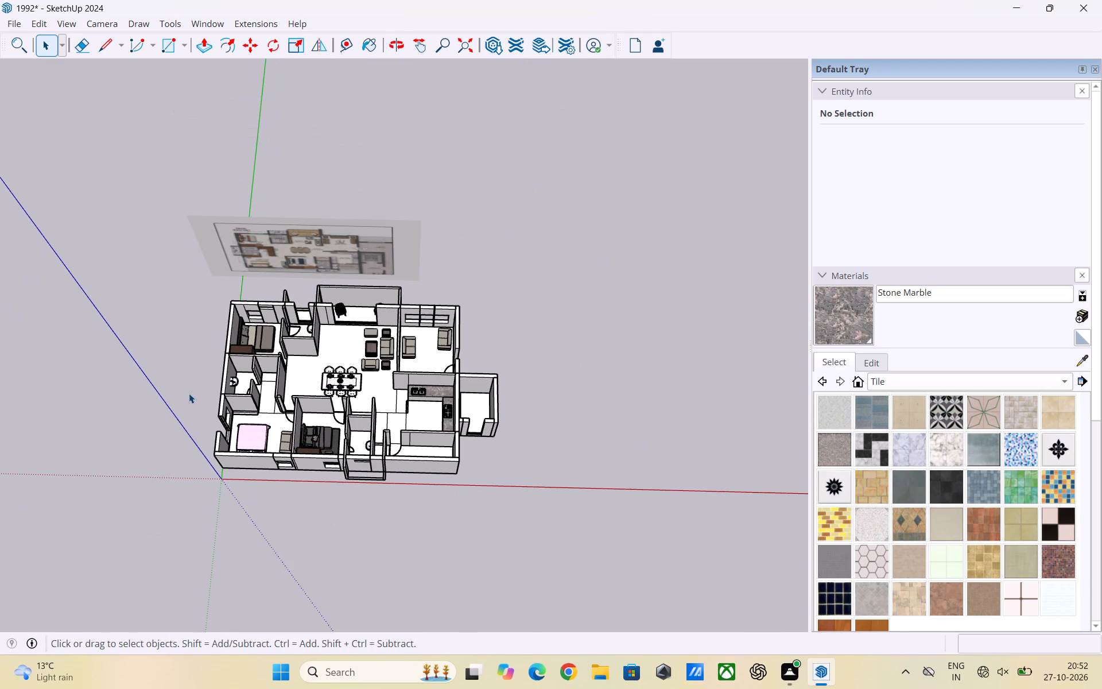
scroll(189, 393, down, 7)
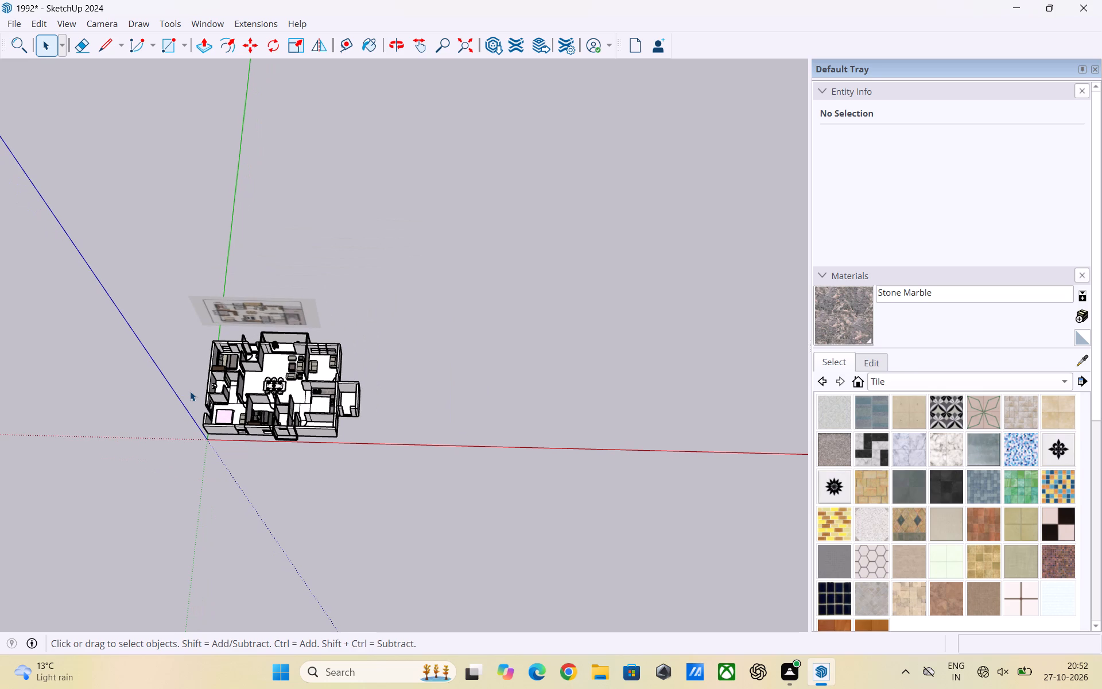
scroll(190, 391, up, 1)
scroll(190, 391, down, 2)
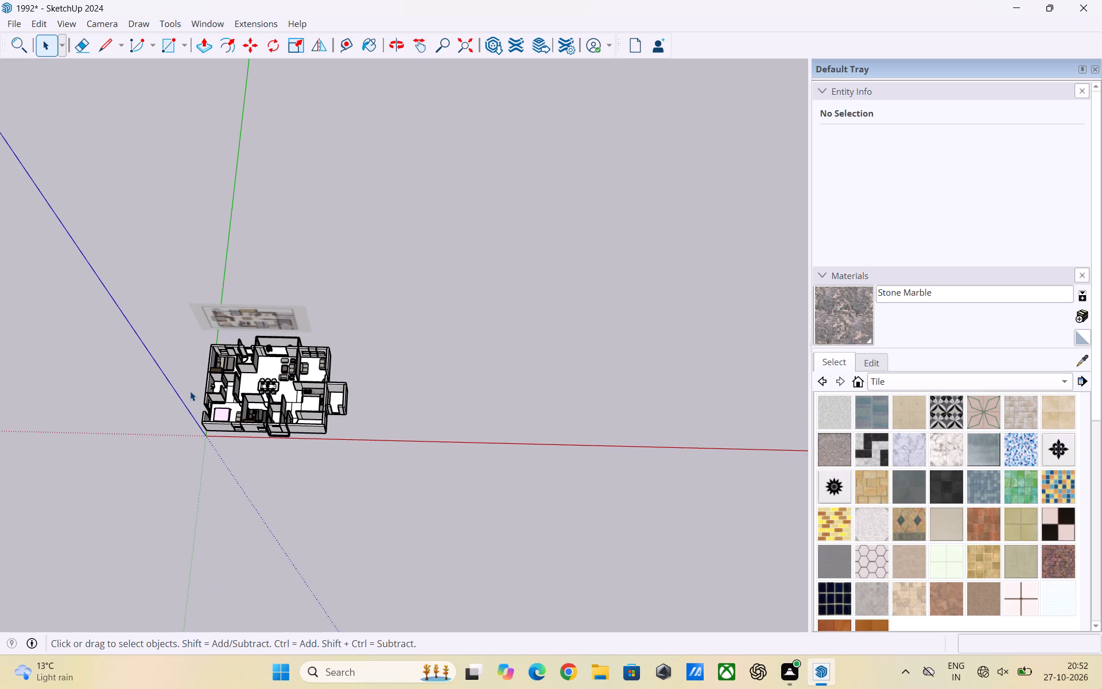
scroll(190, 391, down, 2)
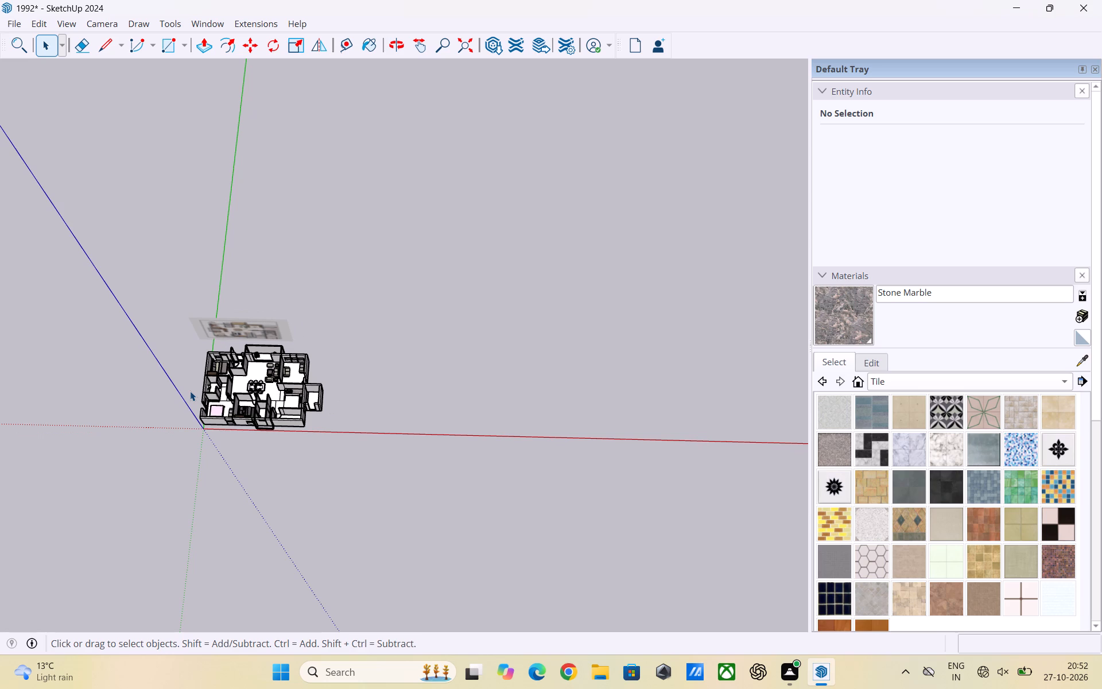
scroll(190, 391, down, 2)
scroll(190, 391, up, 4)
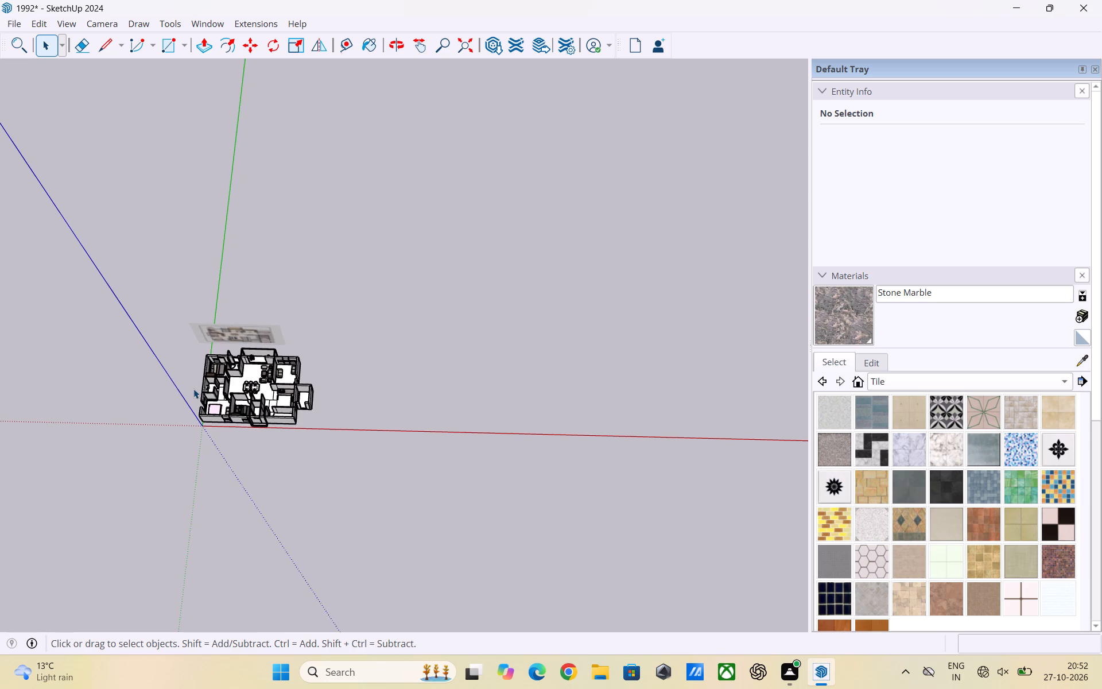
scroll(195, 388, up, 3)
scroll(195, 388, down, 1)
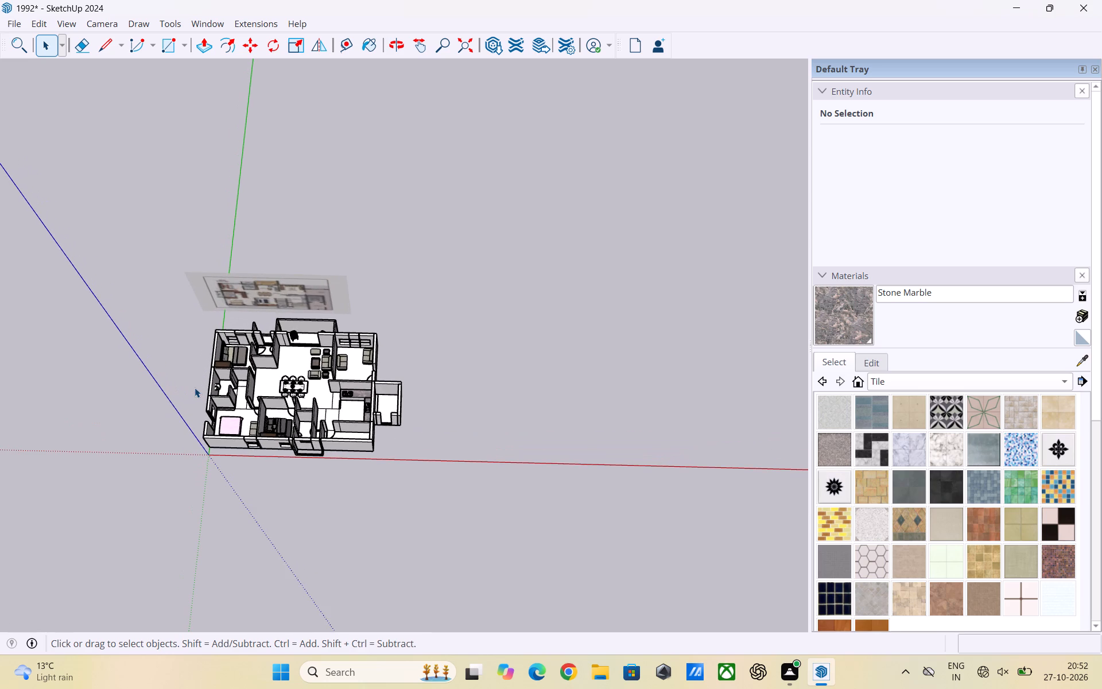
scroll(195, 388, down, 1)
Examine the pink-bed bedroom's outer wall openings and the adjoining rooms from above.
scroll(259, 421, up, 3)
scroll(168, 422, up, 7)
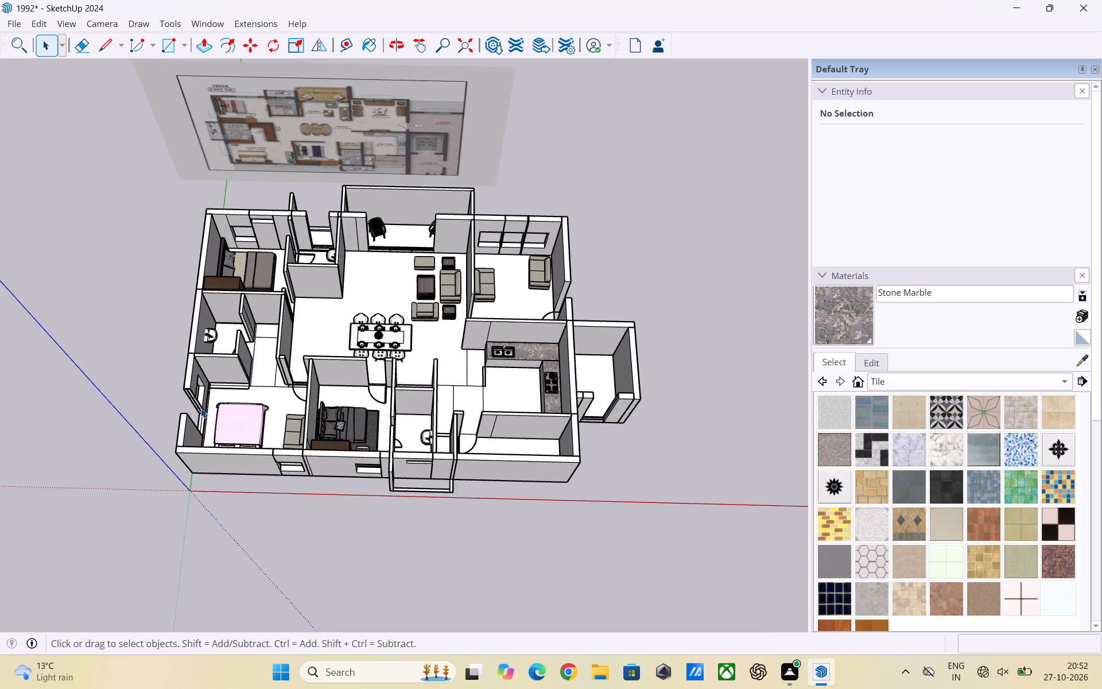
scroll(201, 408, up, 5)
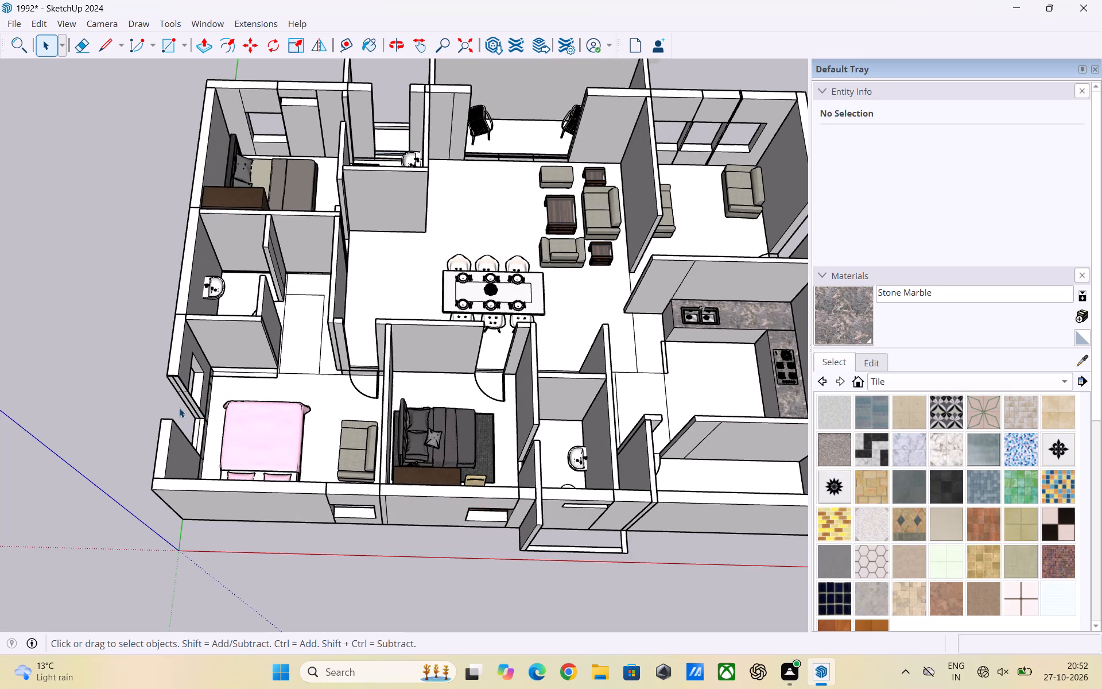
scroll(176, 408, up, 2)
scroll(228, 405, down, 2)
scroll(165, 405, down, 5)
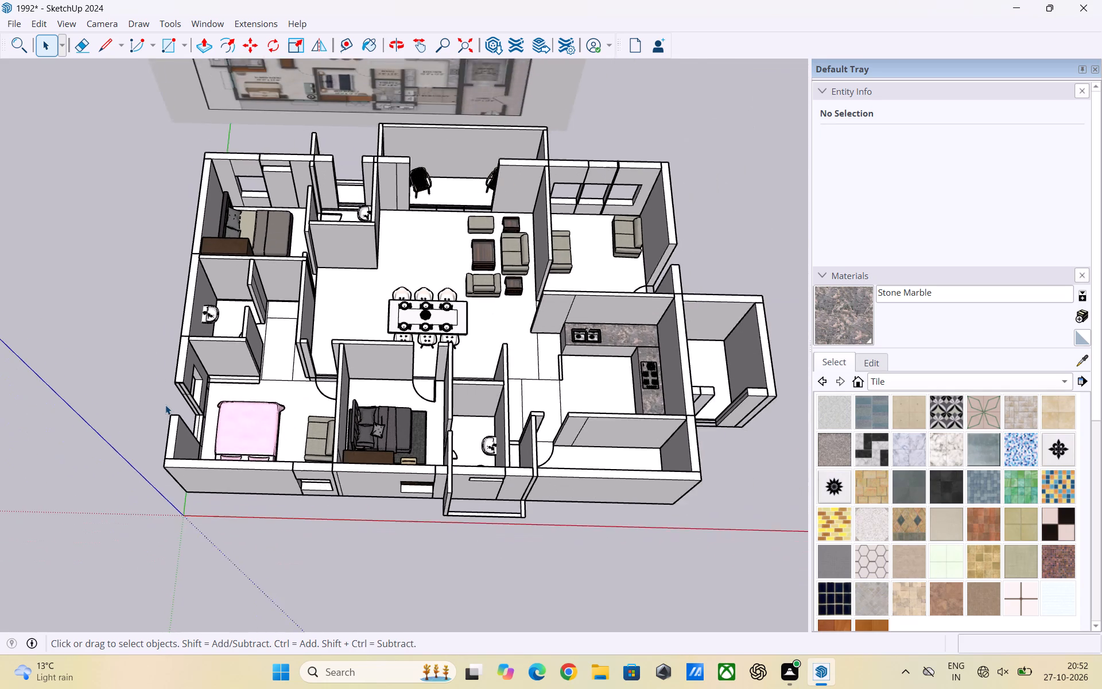
scroll(165, 405, down, 4)
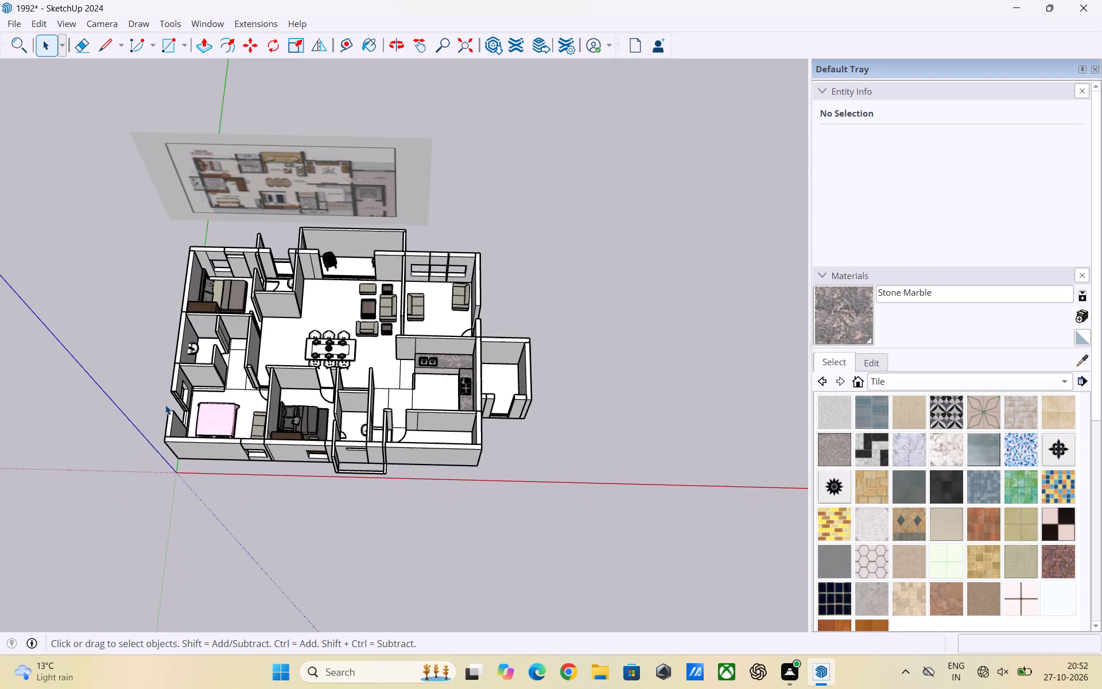
scroll(165, 405, down, 3)
Examine the bathroom beside the dark-bed bedroom and the frame protruding from its outer wall from several angles.
middle_drag(196, 404, 271, 389)
scroll(227, 412, up, 4)
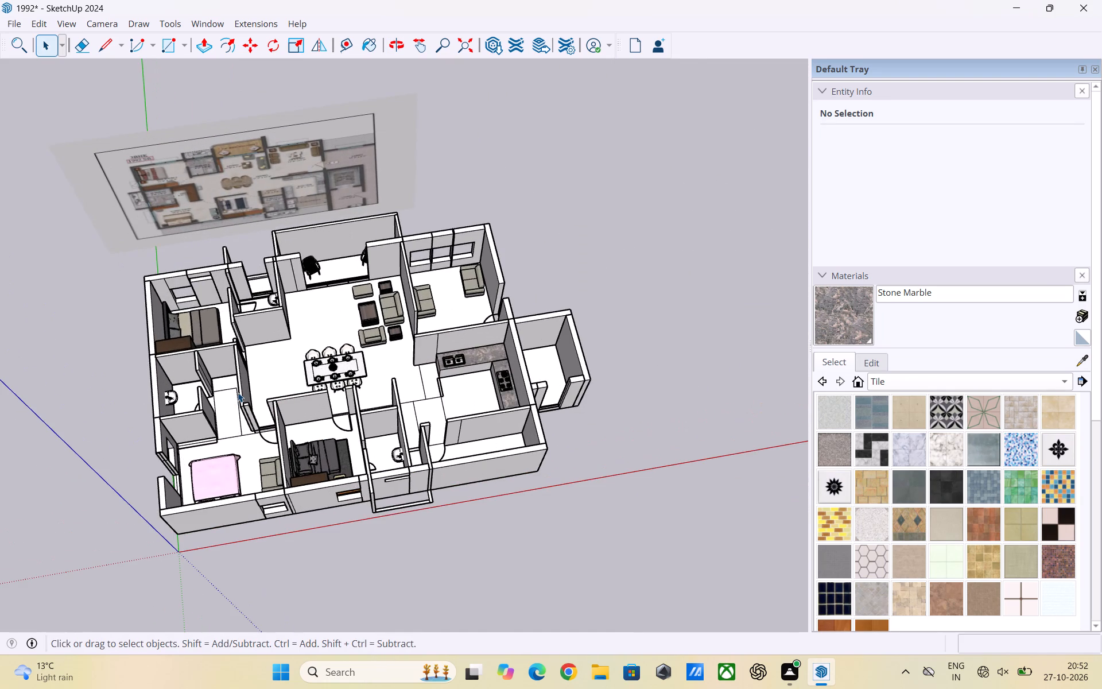
scroll(238, 392, down, 5)
middle_drag(328, 439, 239, 490)
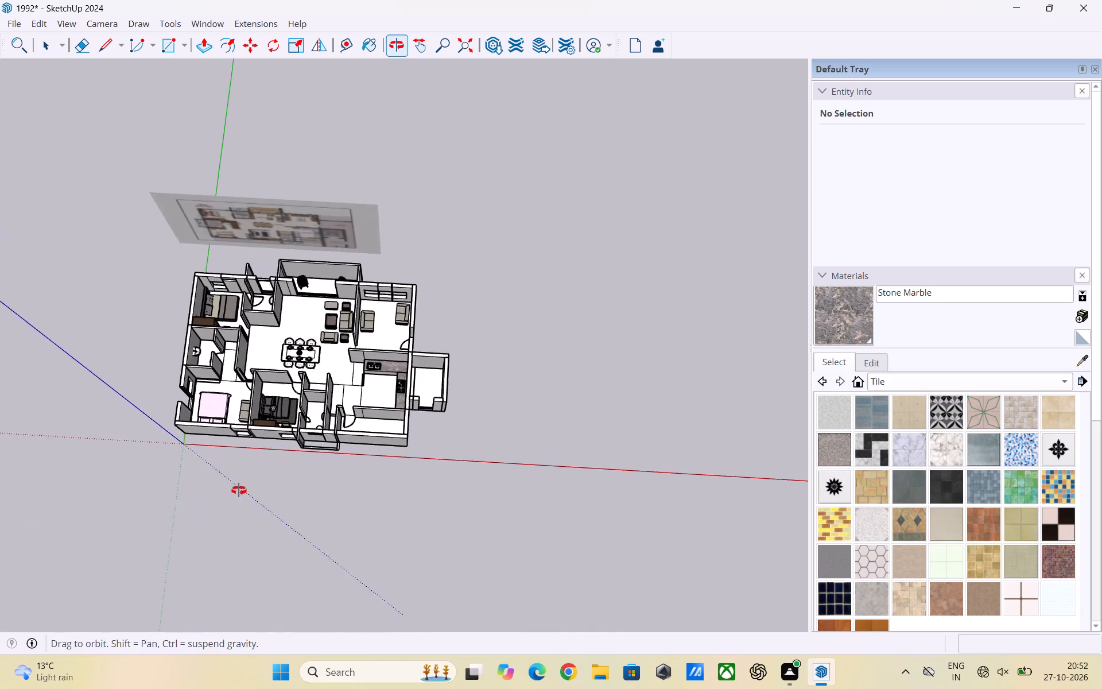
middle_drag(239, 490, 236, 486)
scroll(273, 444, up, 6)
middle_drag(259, 447, 331, 452)
scroll(332, 448, up, 4)
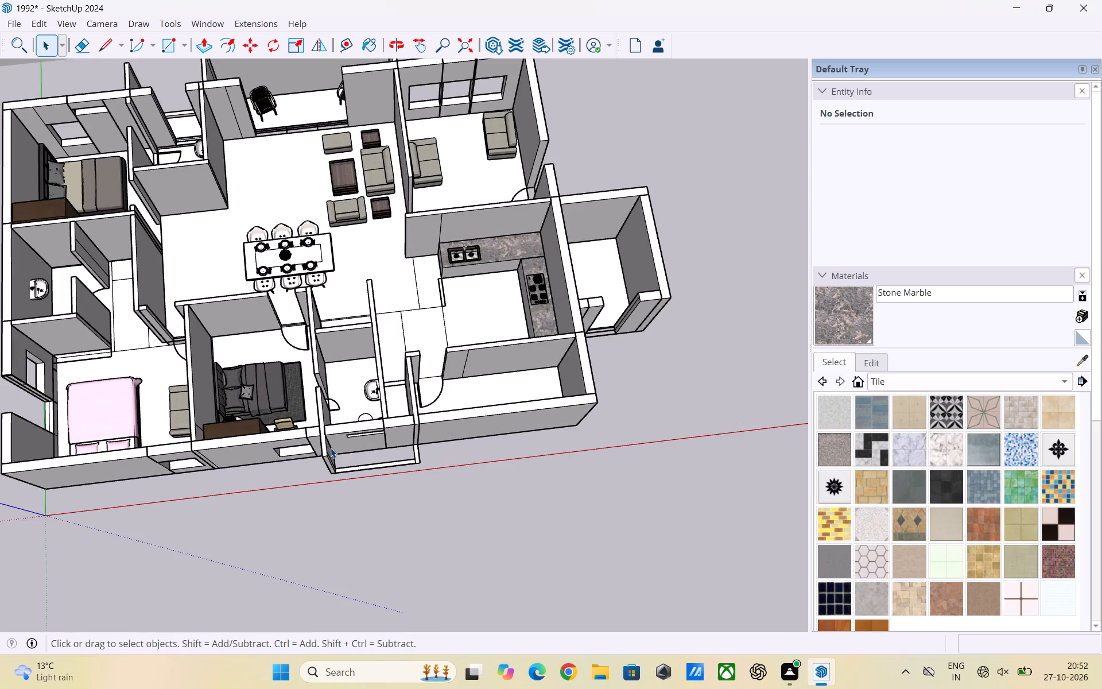
scroll(331, 448, up, 2)
middle_drag(381, 456, 323, 474)
scroll(289, 468, up, 1)
scroll(393, 447, down, 3)
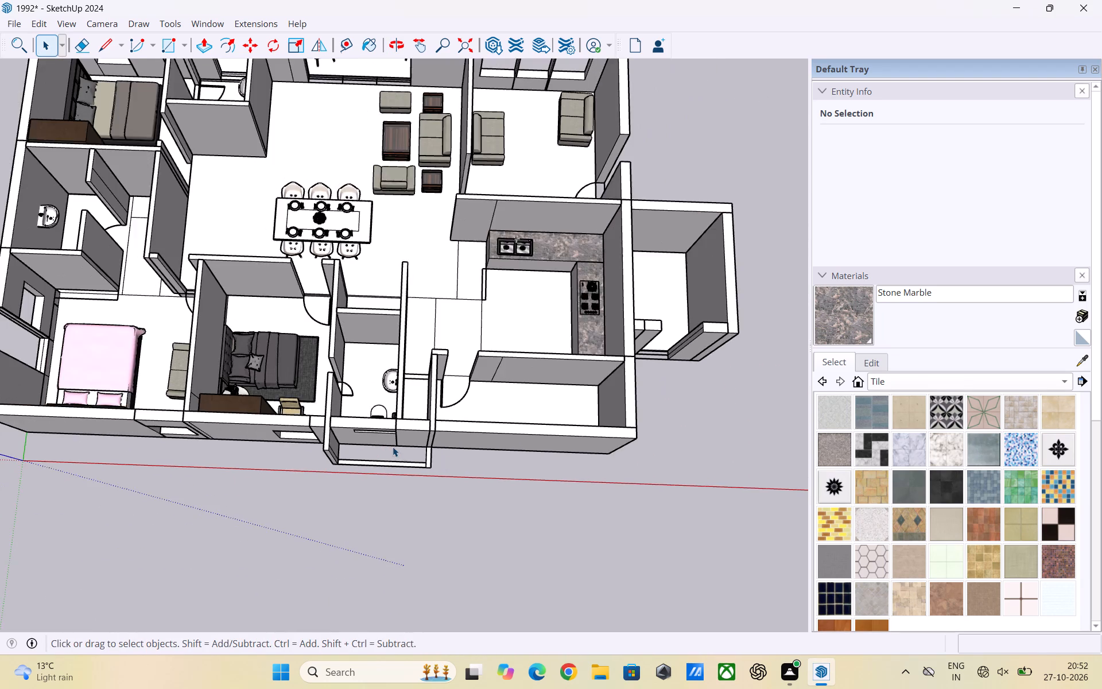
scroll(393, 447, down, 8)
middle_drag(386, 451, 404, 478)
scroll(371, 477, up, 2)
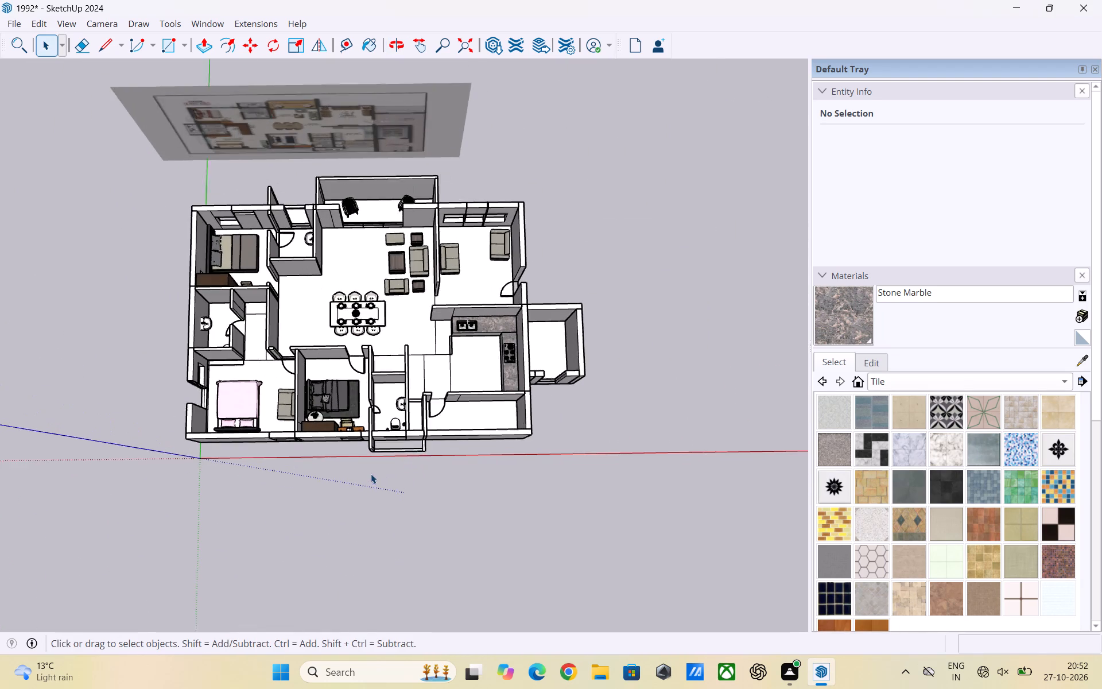
scroll(371, 474, up, 4)
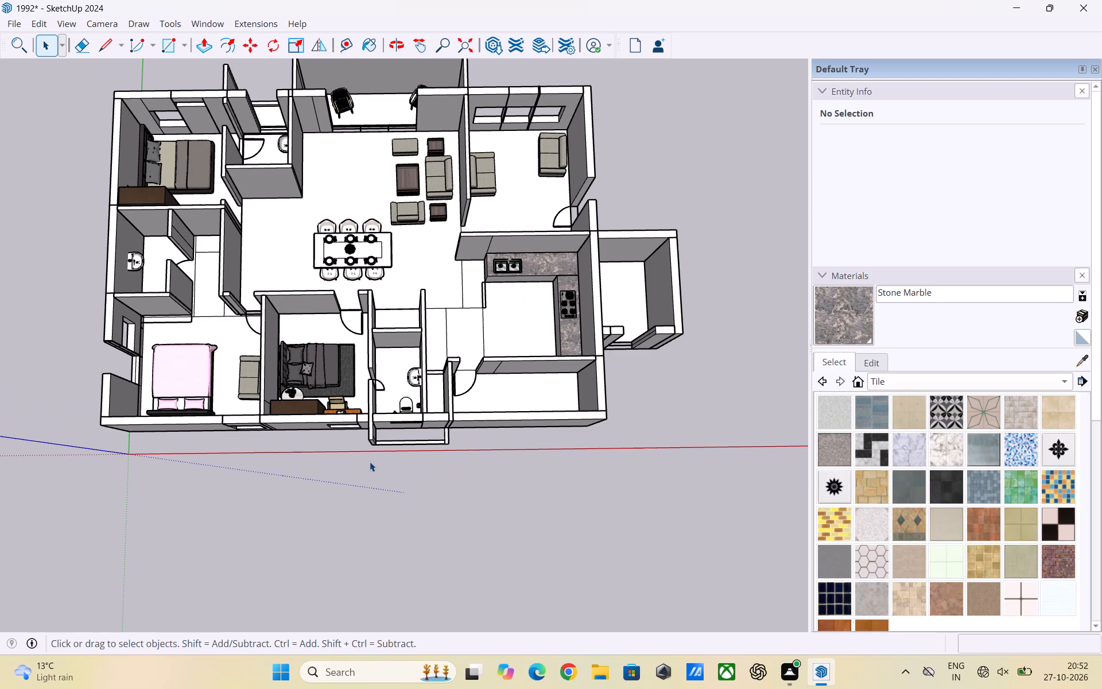
scroll(370, 462, up, 3)
scroll(370, 462, down, 1)
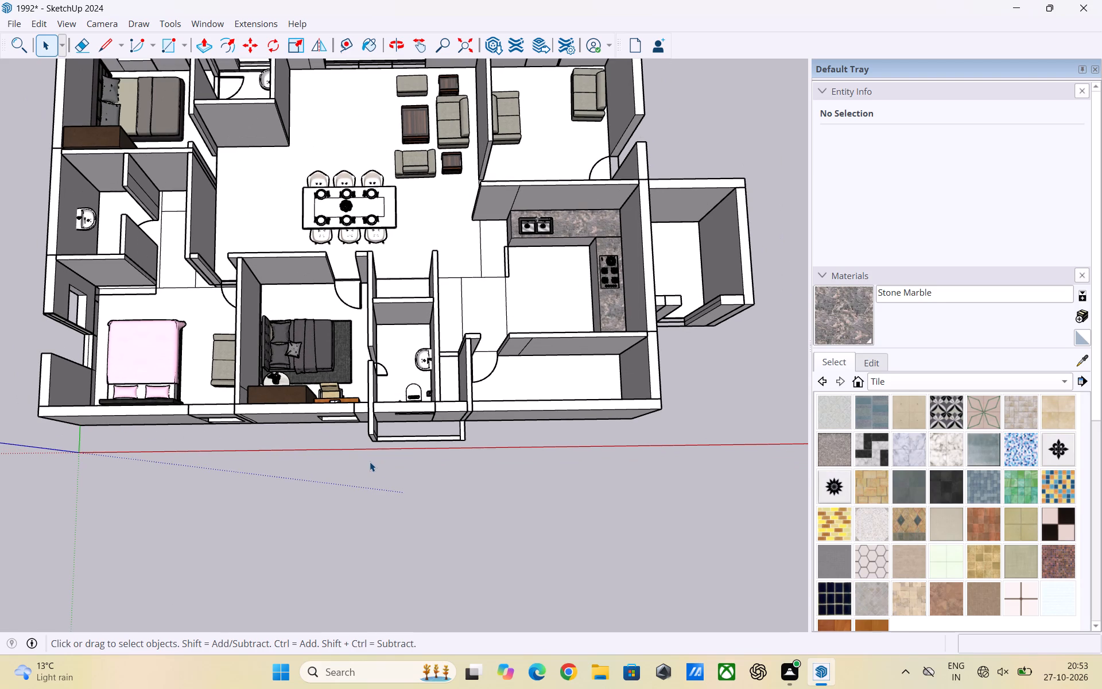
scroll(412, 438, down, 1)
Examine the long outer wall with the two bedroom windows and the bathroom's protruding frame, including the overall layout.
scroll(412, 438, down, 4)
middle_drag(374, 447, 382, 357)
scroll(355, 403, up, 3)
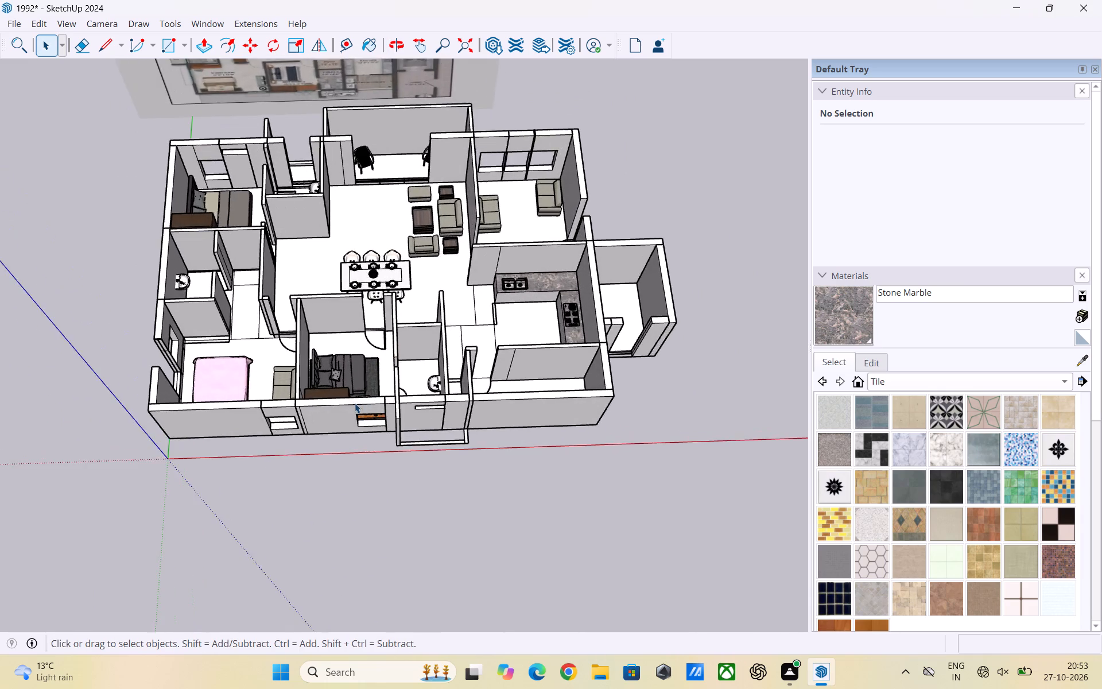
scroll(355, 403, up, 6)
scroll(355, 403, down, 2)
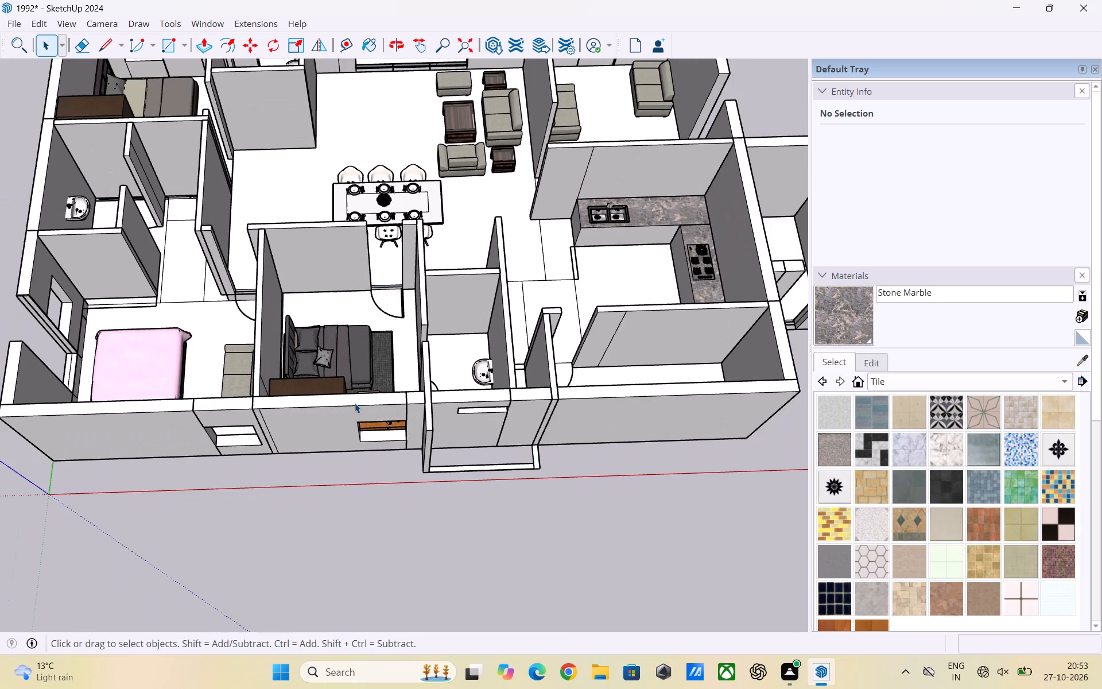
scroll(355, 403, down, 5)
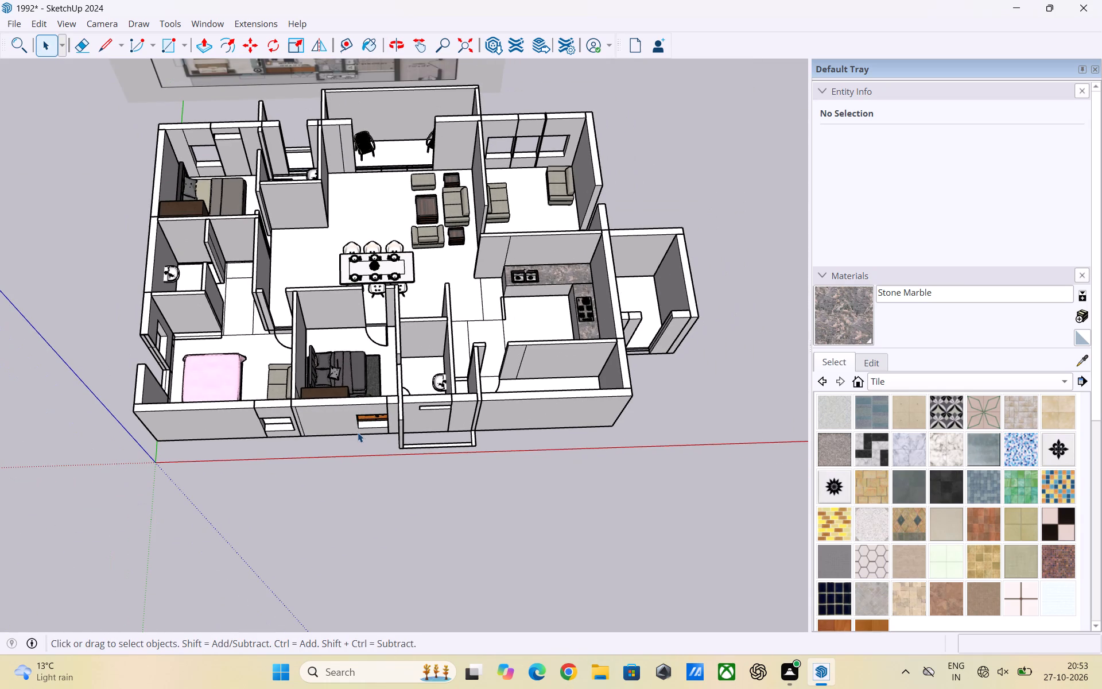
scroll(367, 448, down, 2)
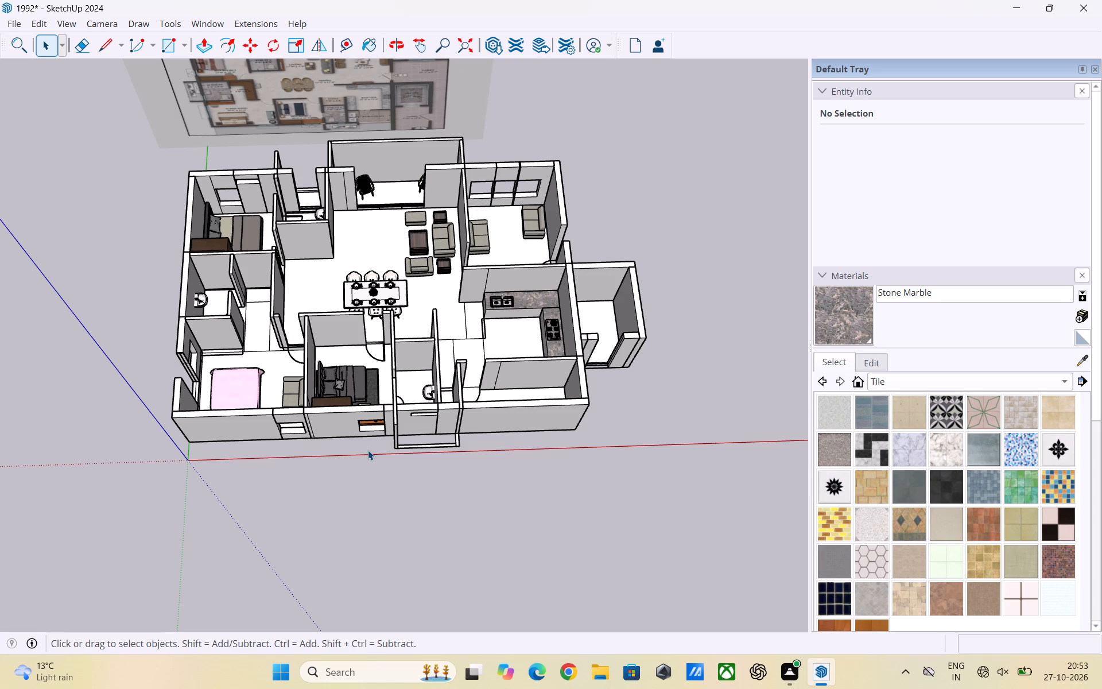
scroll(383, 448, down, 4)
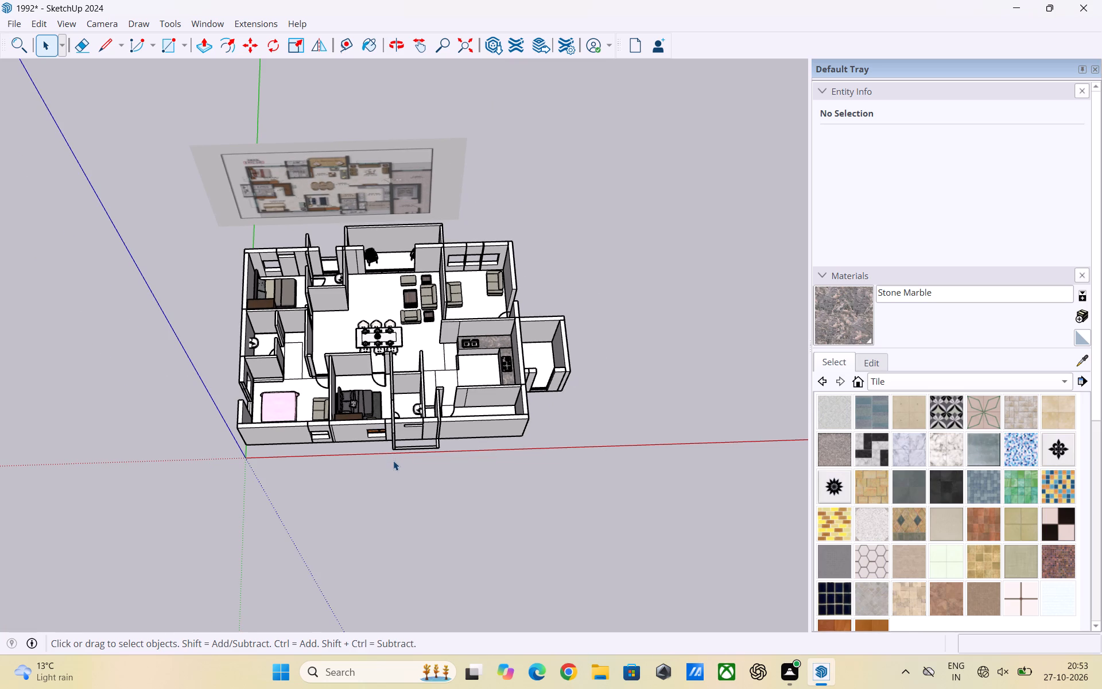
scroll(393, 463, up, 2)
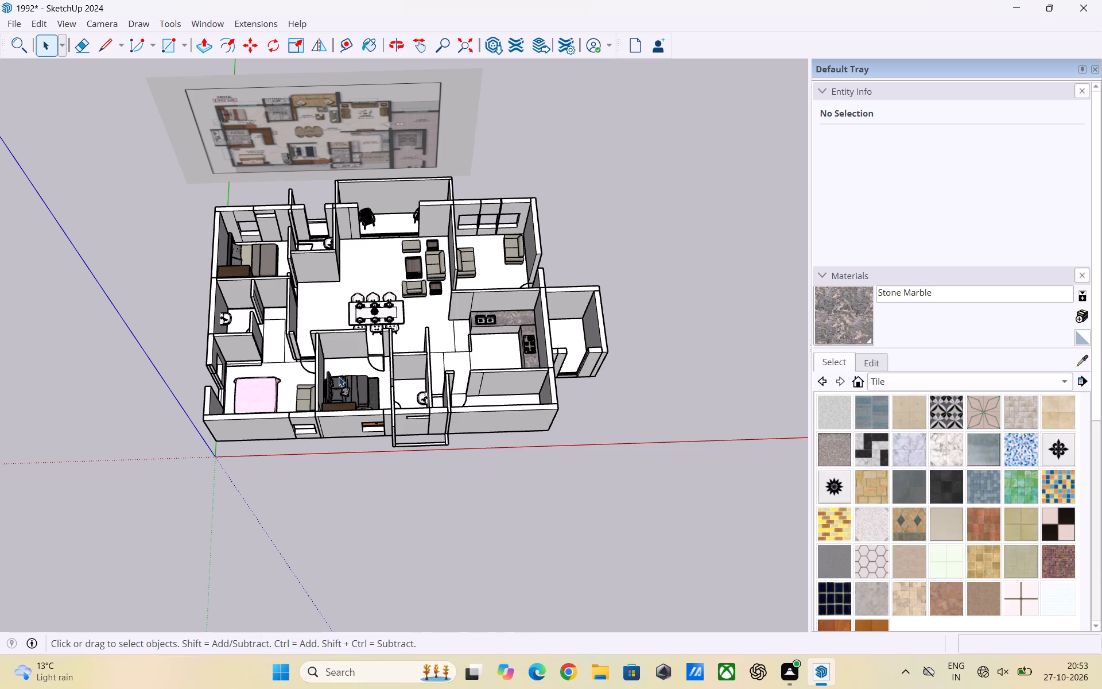
Examine the whole furnished apartment from above and at several angles, including the kitchen side and the long outer wall.
scroll(339, 251, up, 2)
scroll(473, 338, down, 1)
scroll(457, 339, up, 3)
scroll(456, 312, down, 4)
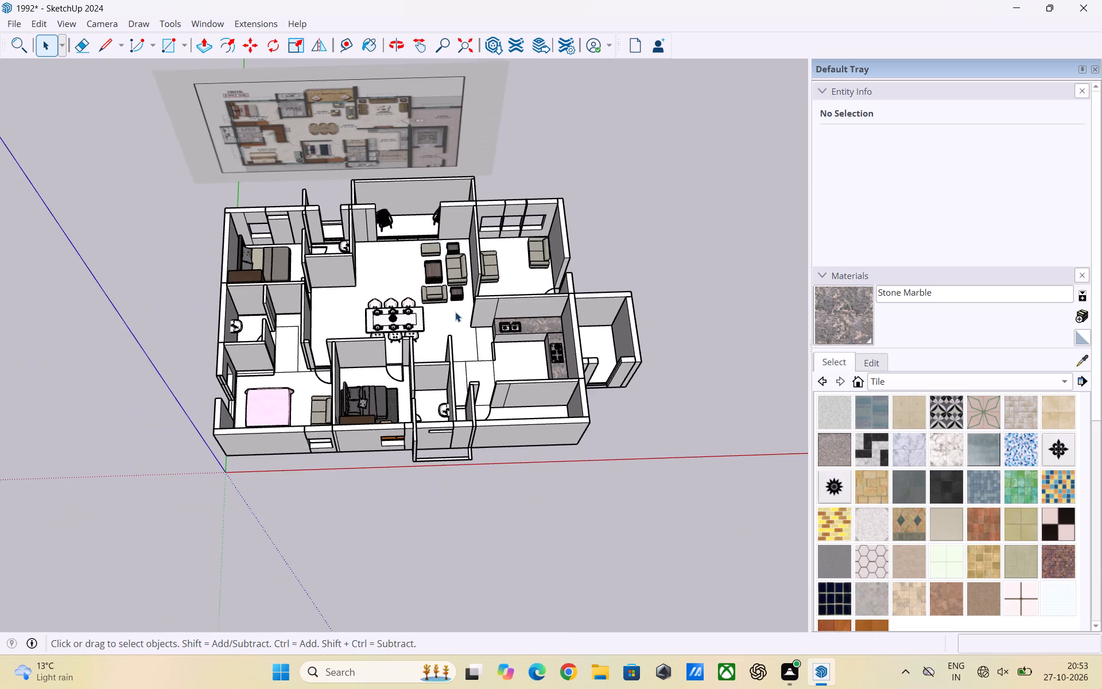
scroll(424, 366, down, 1)
middle_drag(412, 384, 412, 487)
scroll(362, 371, up, 7)
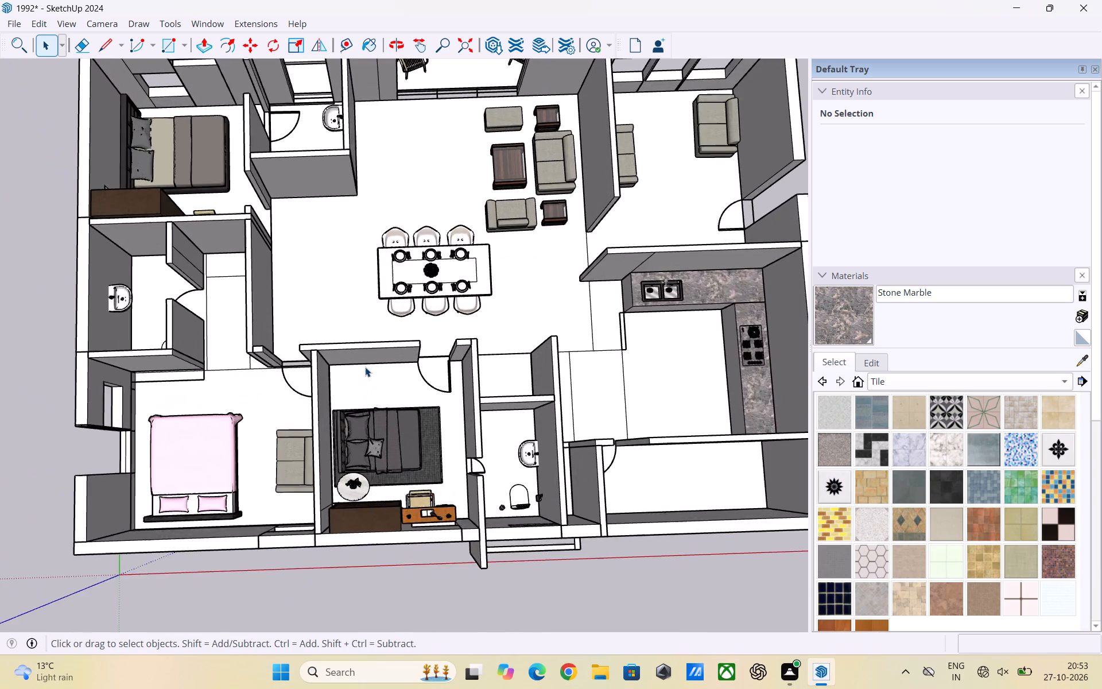
scroll(365, 367, up, 3)
scroll(188, 352, down, 10)
middle_drag(308, 374, 357, 320)
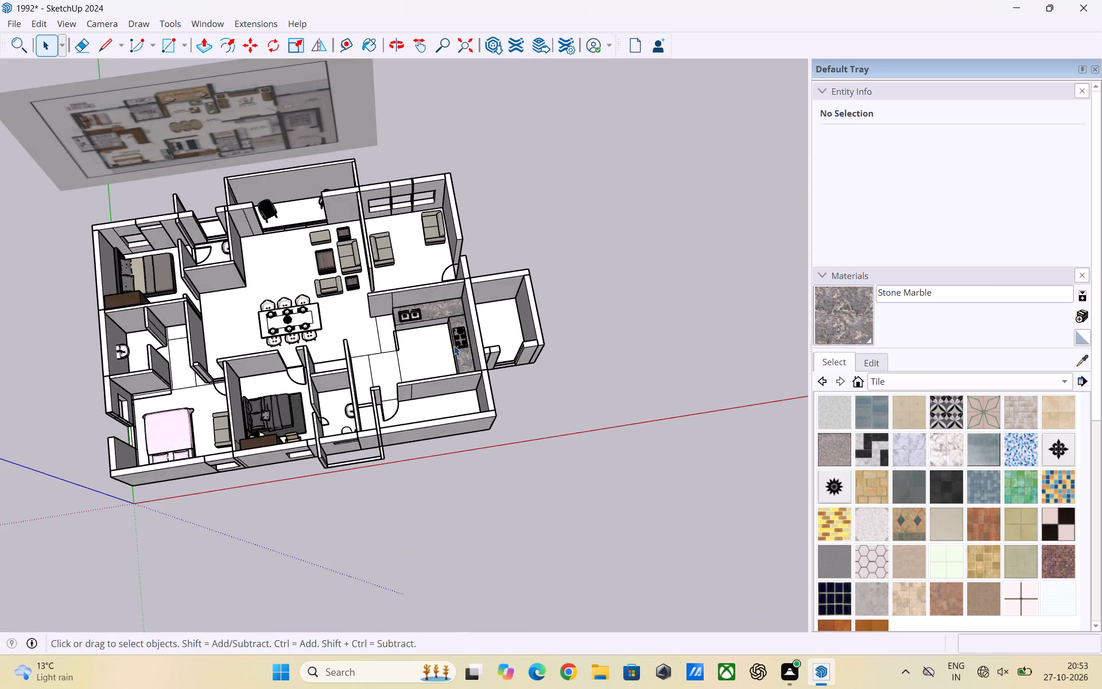
scroll(462, 353, up, 3)
middle_drag(576, 398, 412, 425)
scroll(400, 405, up, 2)
scroll(544, 385, down, 7)
middle_drag(438, 482, 451, 482)
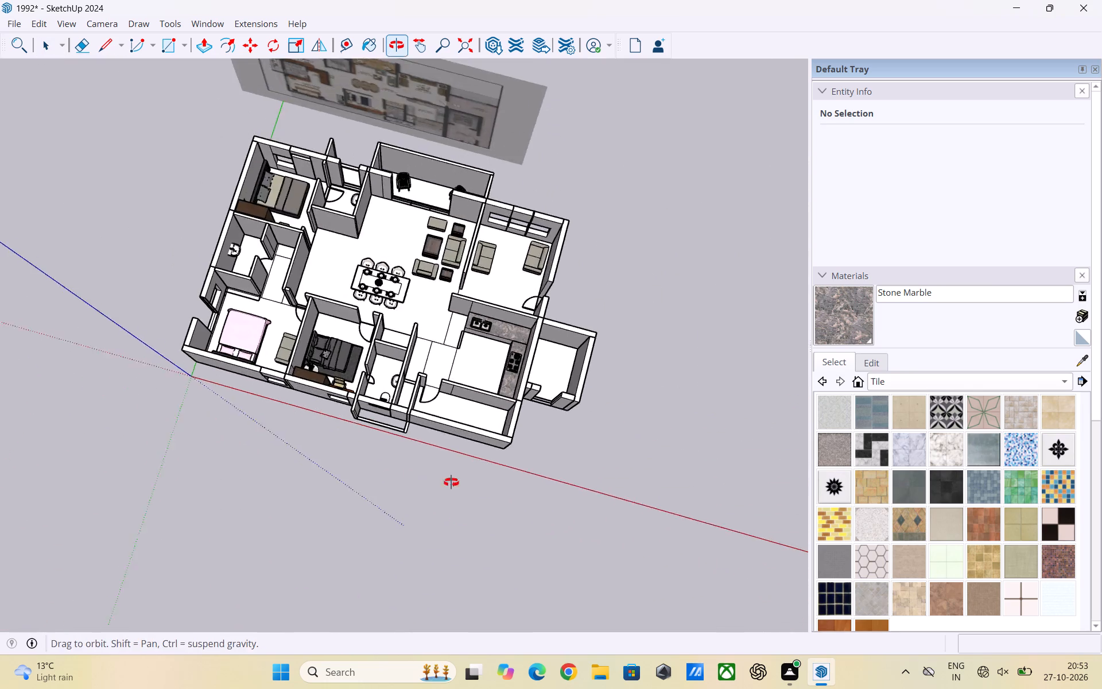
middle_drag(451, 482, 546, 408)
scroll(546, 387, up, 4)
scroll(523, 382, down, 6)
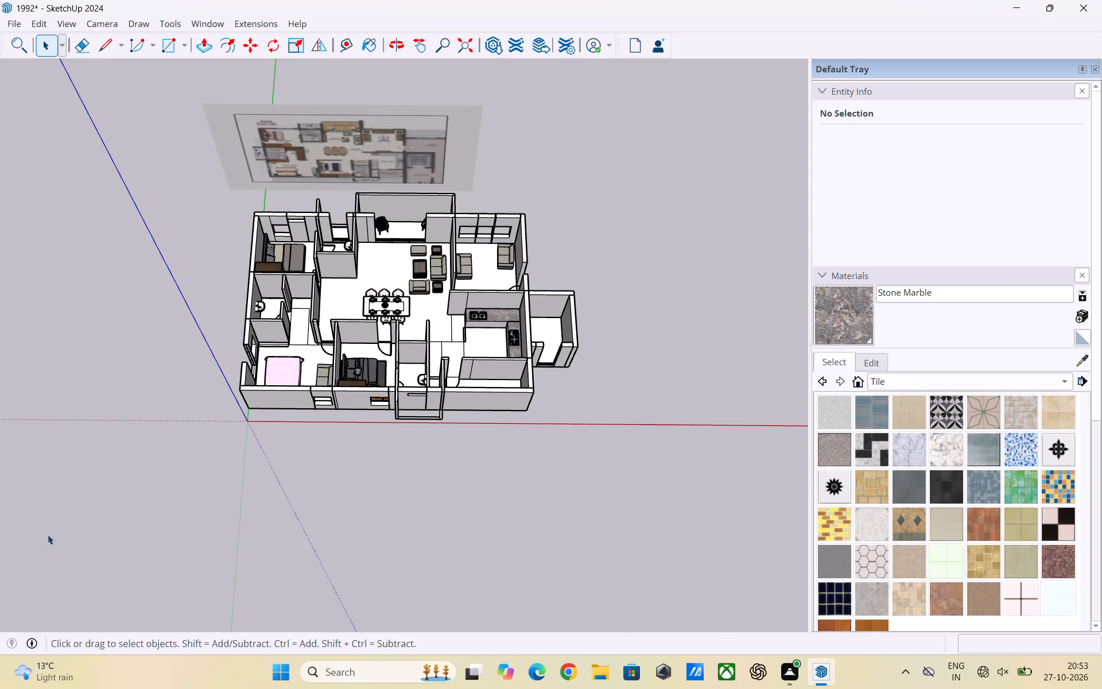
Compare the bedroom, bathroom and living area layout with the reference floor plan behind the model.
scroll(179, 180, up, 3)
scroll(321, 185, up, 3)
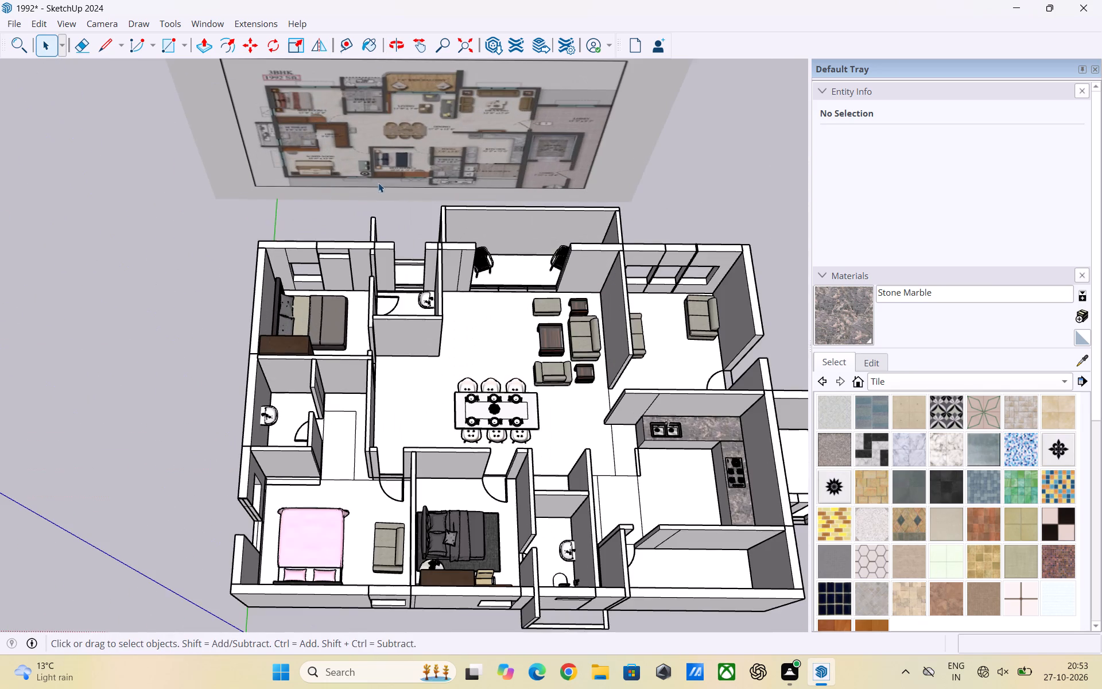
scroll(378, 183, up, 3)
middle_drag(416, 314, 386, 183)
scroll(422, 285, up, 3)
middle_drag(281, 287, 330, 192)
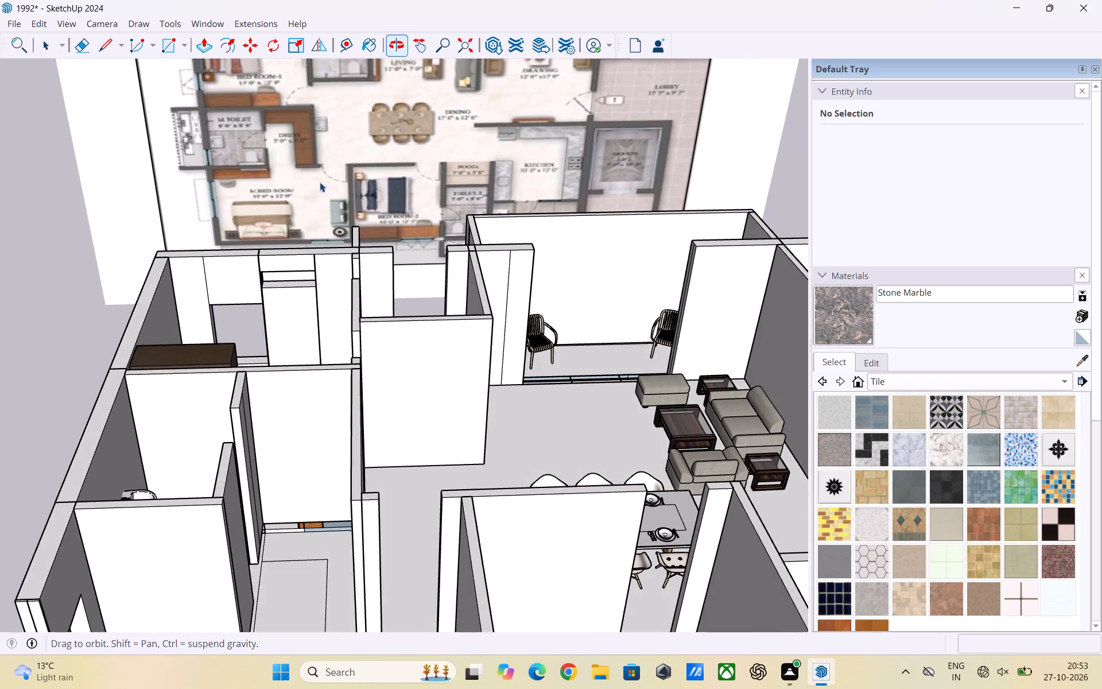
scroll(259, 185, down, 2)
scroll(363, 322, down, 1)
middle_drag(359, 322, 99, 285)
middle_drag(452, 337, 249, 376)
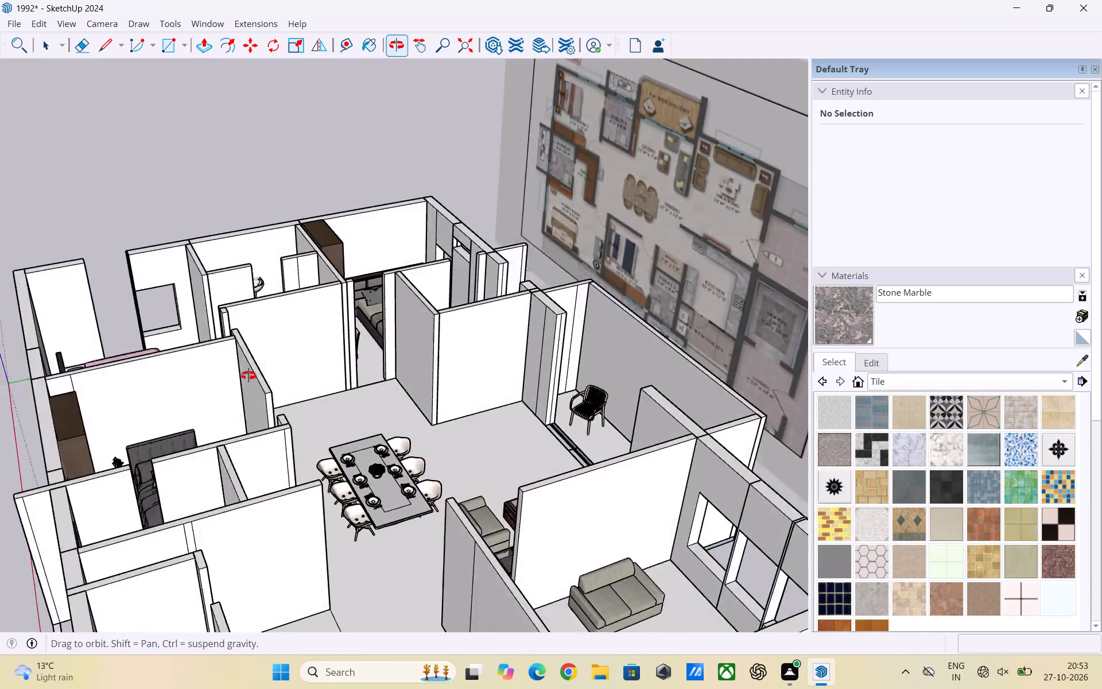
middle_drag(249, 376, 178, 361)
Examine the pink-bed bedroom, its adjoining bathroom and the gap in the bedroom's outer wall from several angles.
scroll(176, 251, up, 2)
middle_drag(176, 254, 182, 411)
scroll(166, 269, up, 5)
middle_drag(158, 281, 200, 333)
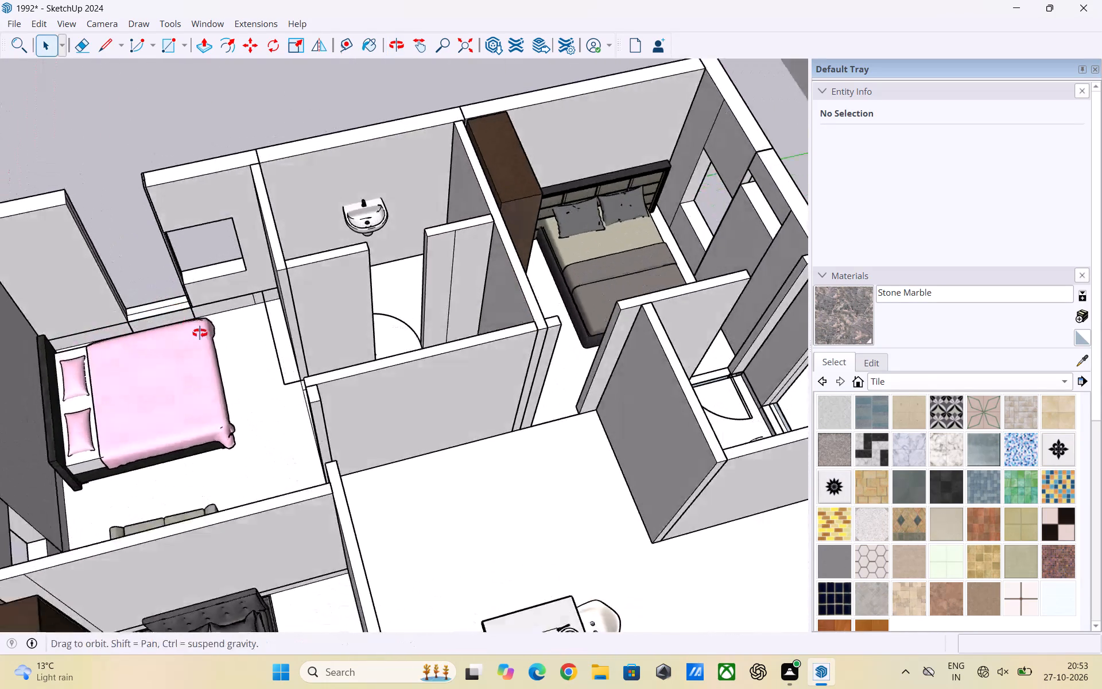
middle_drag(200, 333, 199, 354)
scroll(130, 291, up, 3)
middle_drag(505, 273, 173, 302)
scroll(490, 261, down, 3)
middle_drag(554, 302, 552, 305)
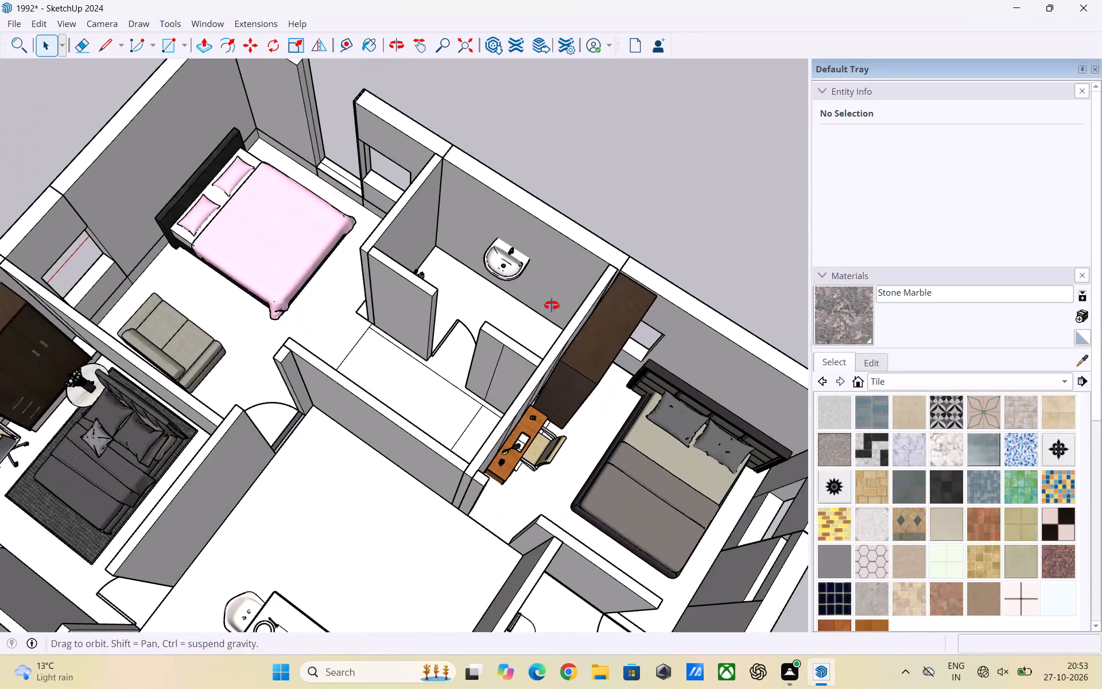
middle_drag(552, 305, 225, 363)
scroll(218, 303, down, 3)
middle_drag(437, 304, 439, 219)
scroll(453, 179, up, 6)
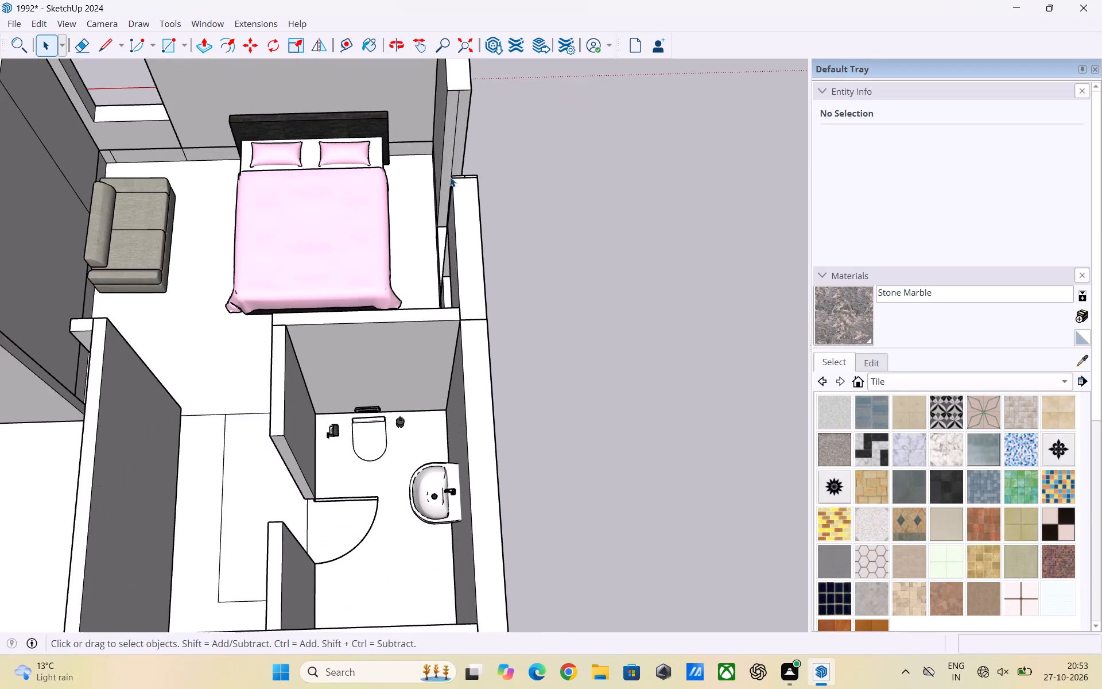
middle_drag(455, 177, 479, 107)
scroll(509, 147, up, 2)
middle_drag(508, 202, 666, 208)
scroll(666, 208, down, 2)
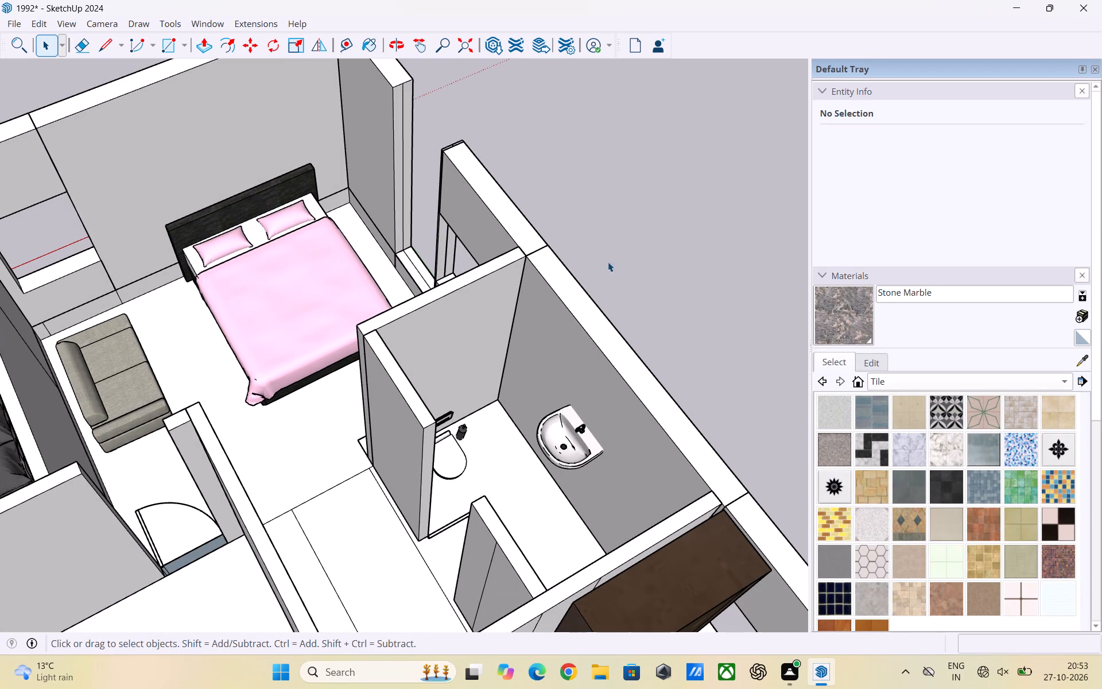
scroll(472, 278, up, 3)
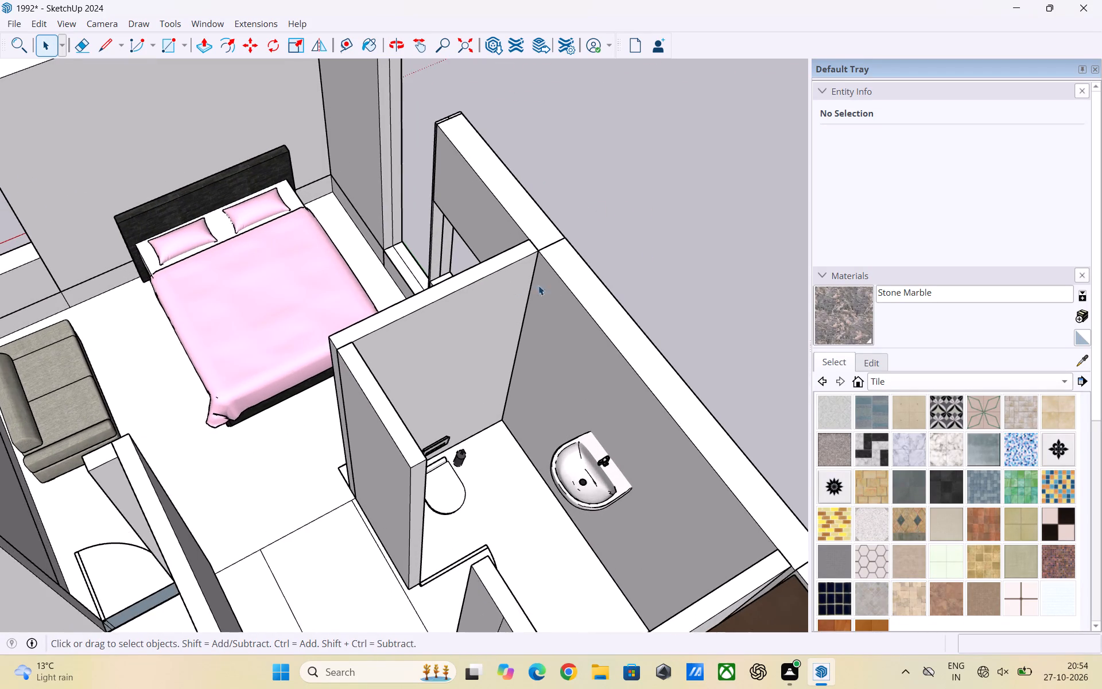
scroll(631, 280, down, 3)
scroll(519, 266, down, 2)
middle_drag(448, 306, 495, 280)
scroll(492, 224, down, 3)
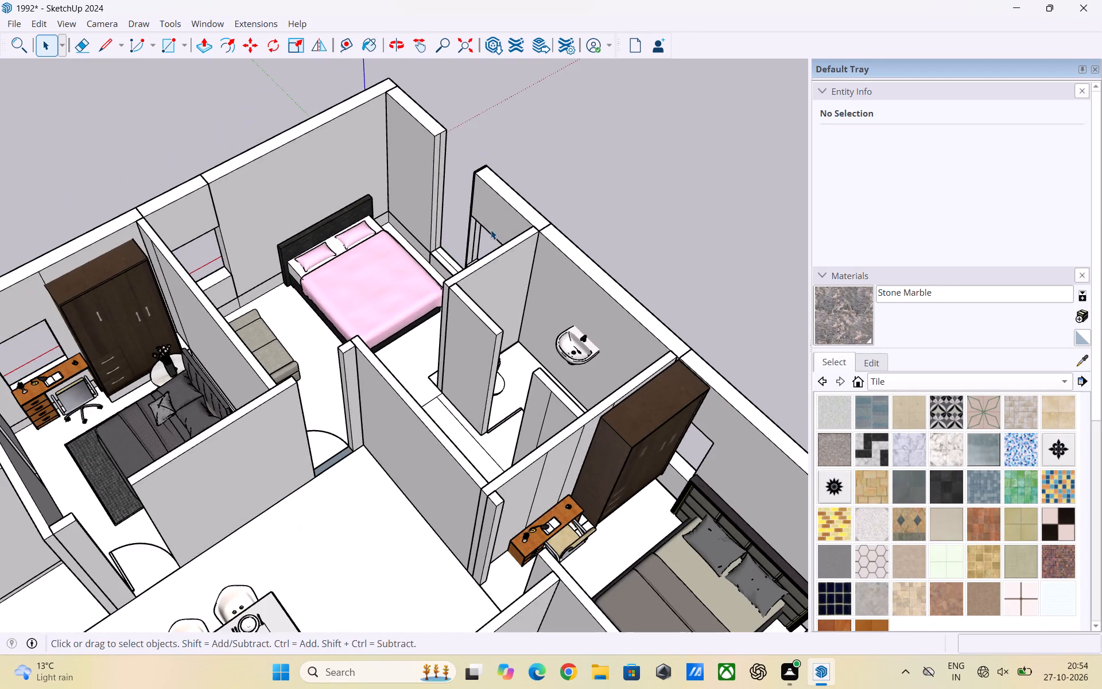
Open the short outer wall group beside the pink bed and delete the vertical line dividing its end face at the gap.
middle_drag(431, 144, 320, 131)
scroll(499, 150, up, 6)
middle_drag(514, 200, 398, 204)
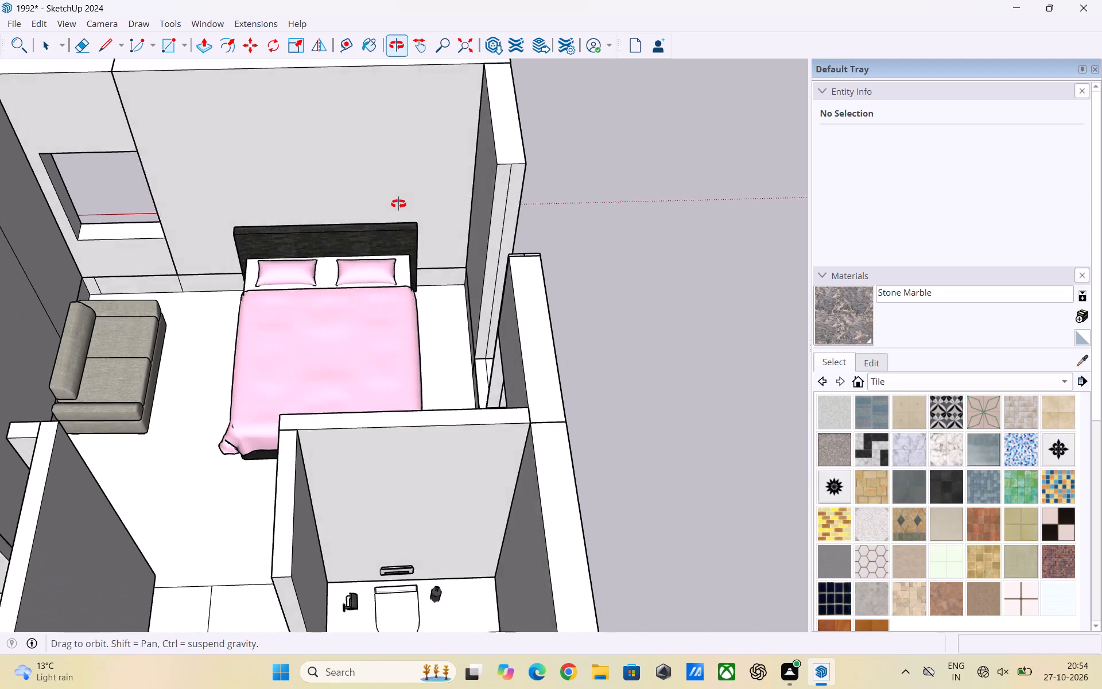
middle_drag(398, 204, 395, 198)
scroll(508, 210, up, 3)
middle_drag(493, 220, 511, 217)
middle_drag(468, 229, 542, 231)
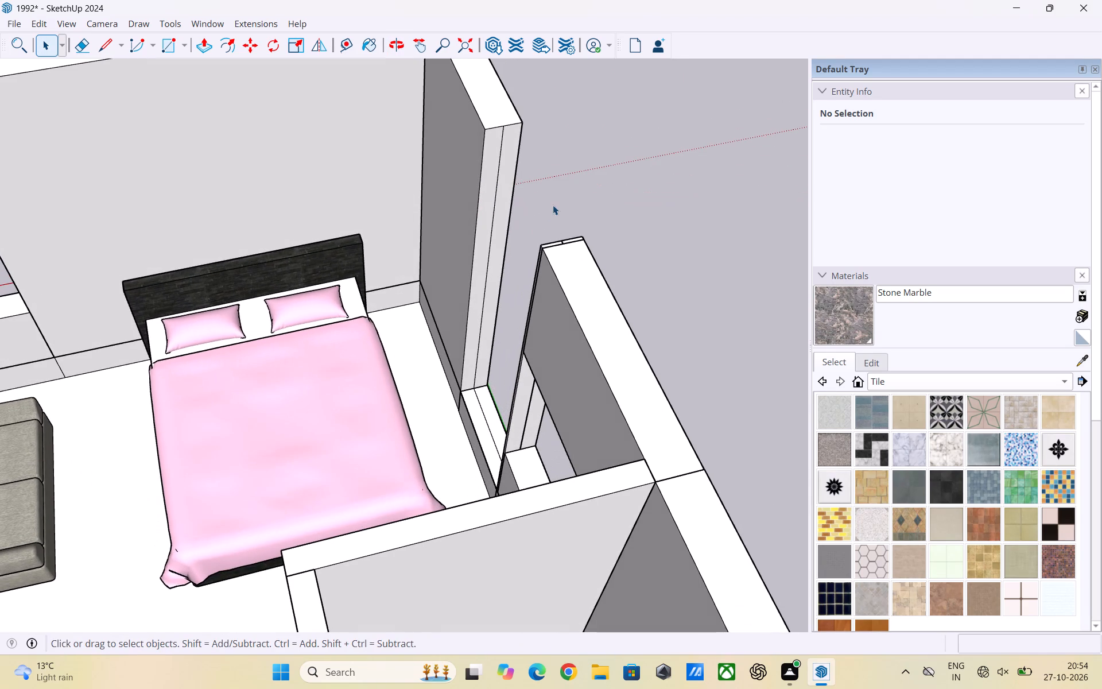
click(490, 226)
double_click(491, 228)
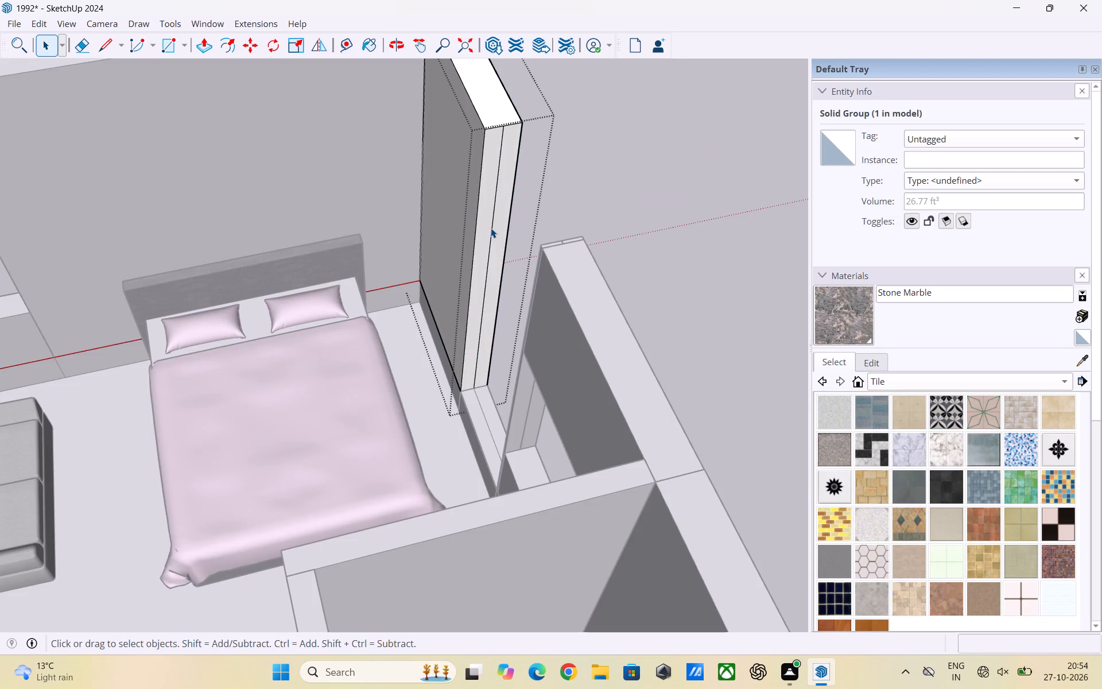
click(491, 228)
key(Delete)
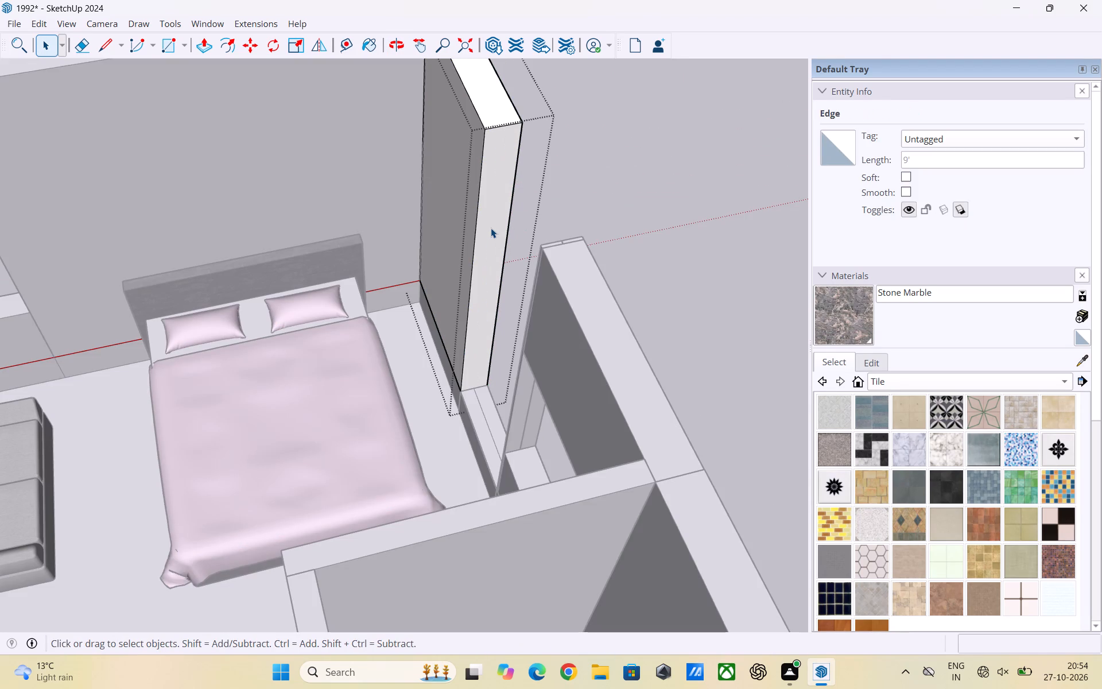
Place guides on the wall's end face 3' below its top edge and 2' above its bottom edge.
click(672, 206)
triple_click(491, 212)
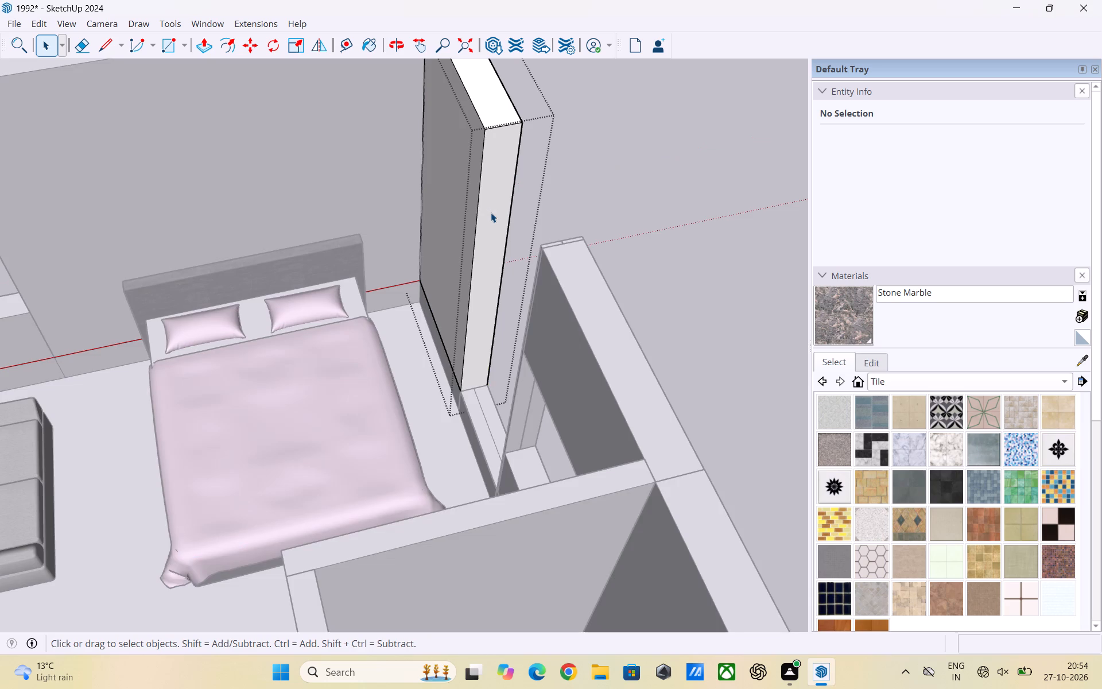
click(491, 212)
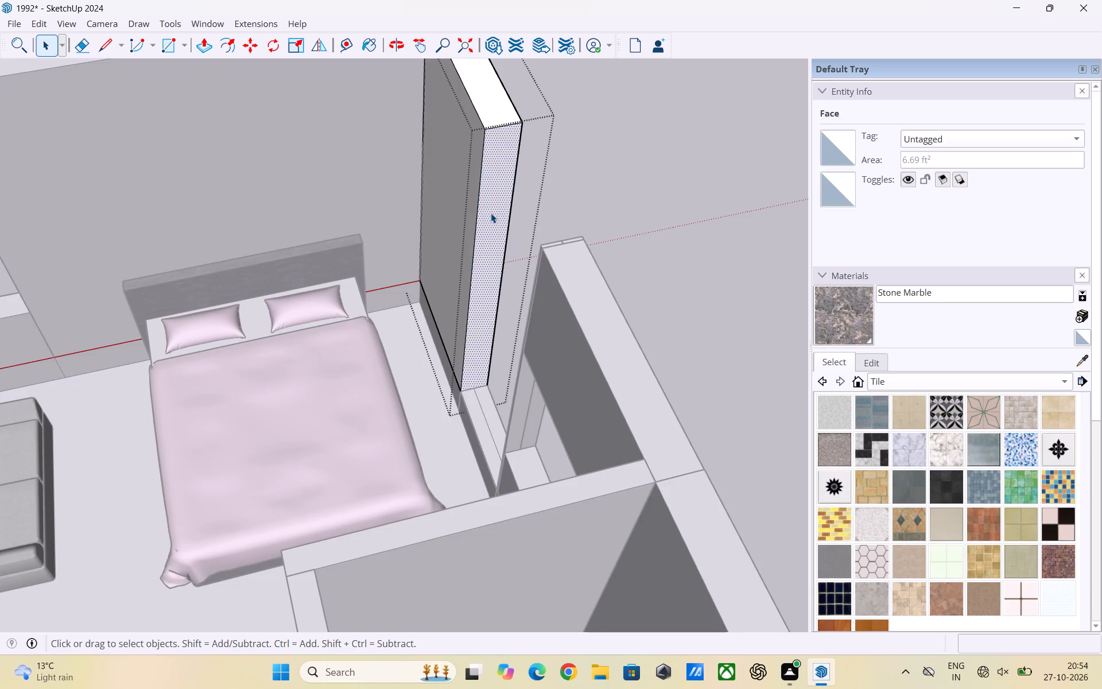
key(t)
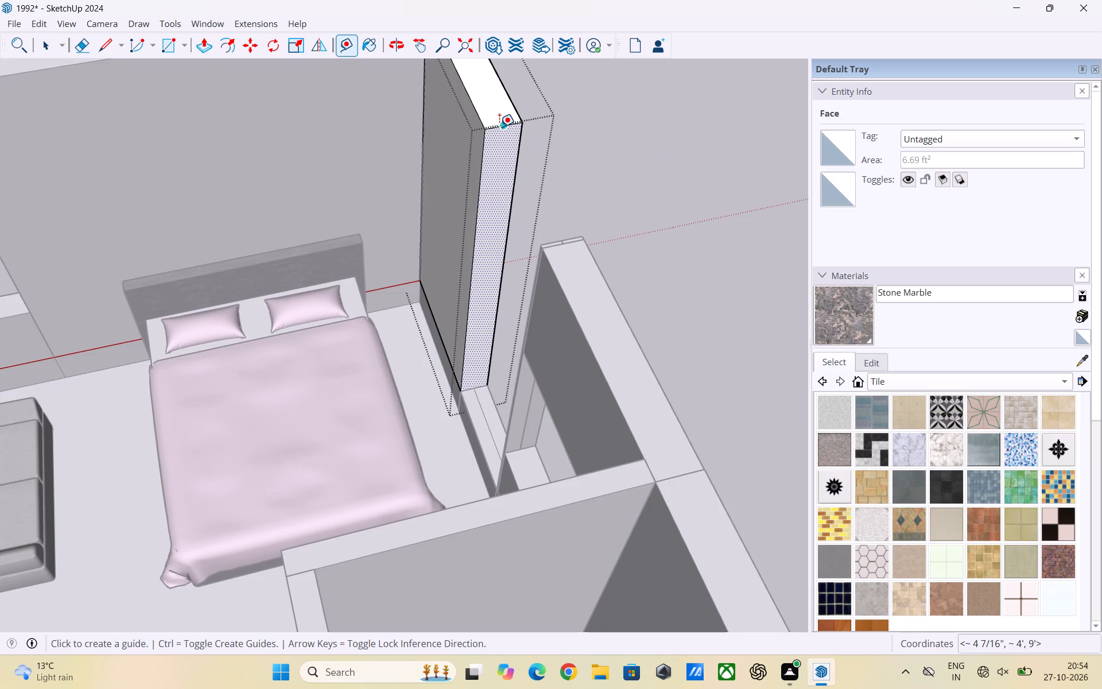
click(500, 125)
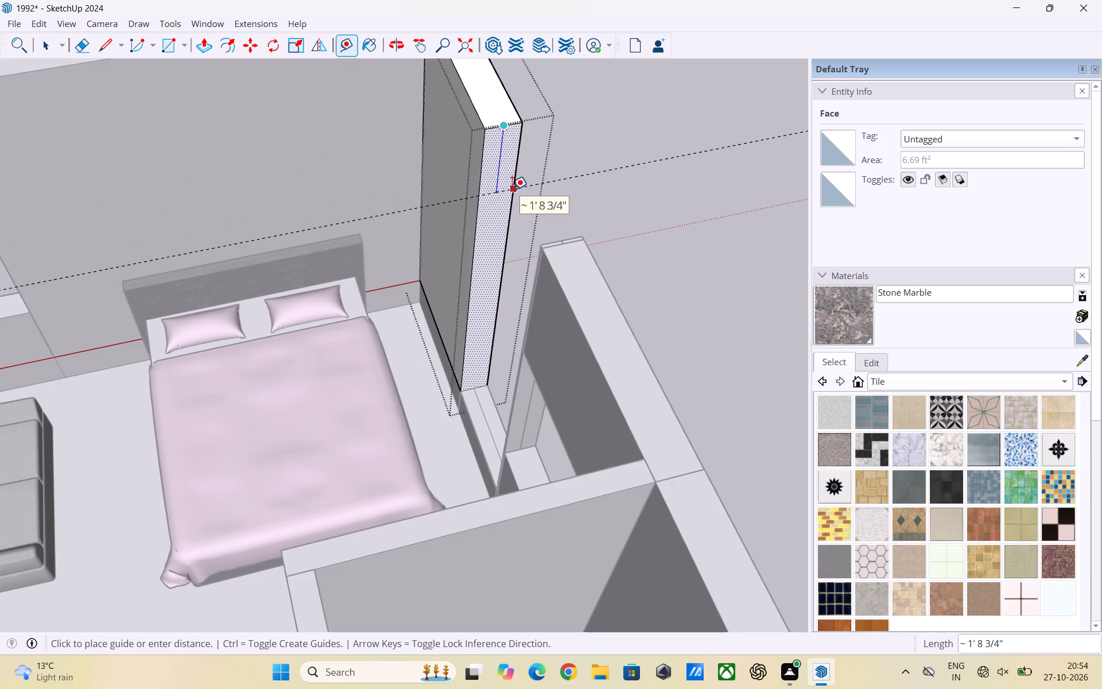
text(3')
key(Return)
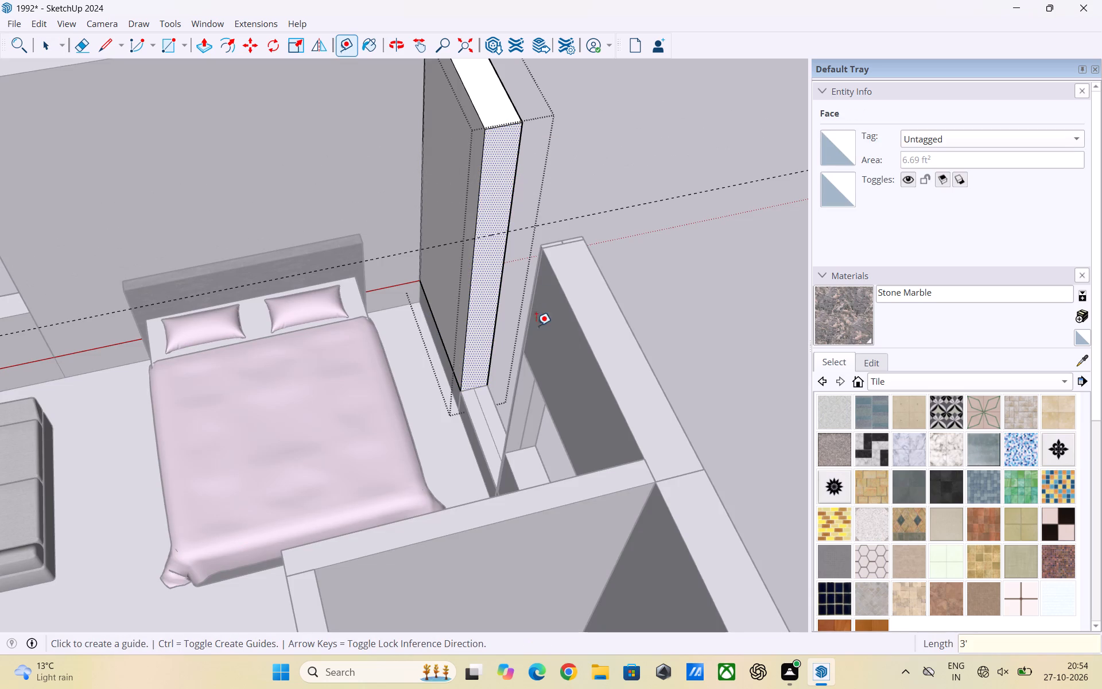
click(476, 388)
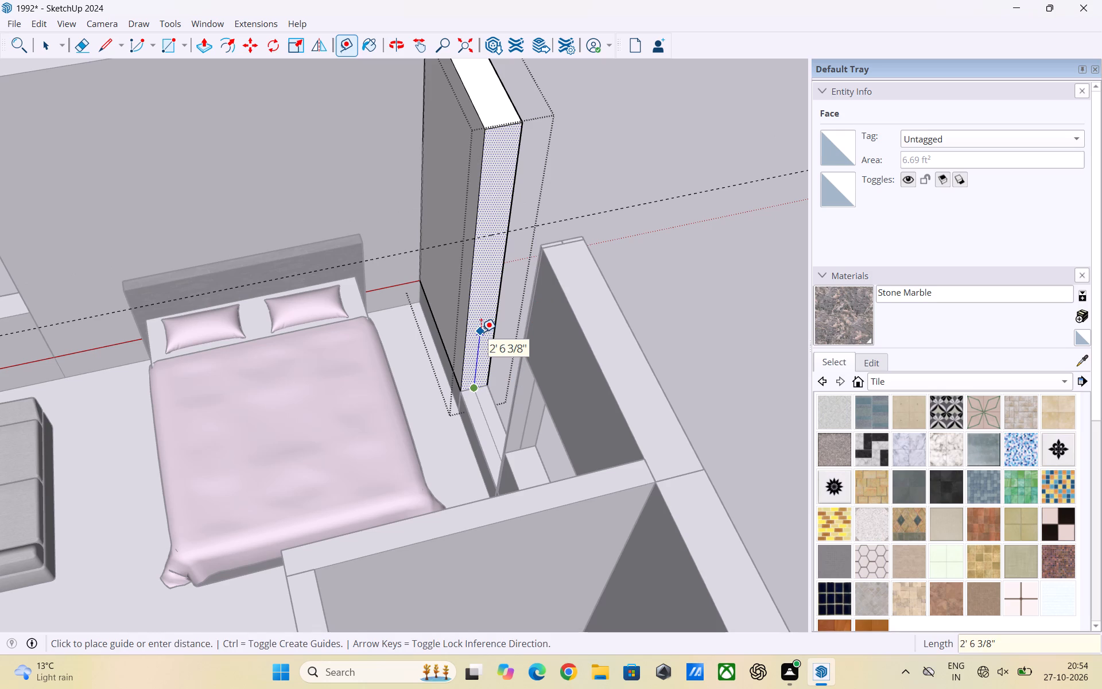
text(2')
key(Return)
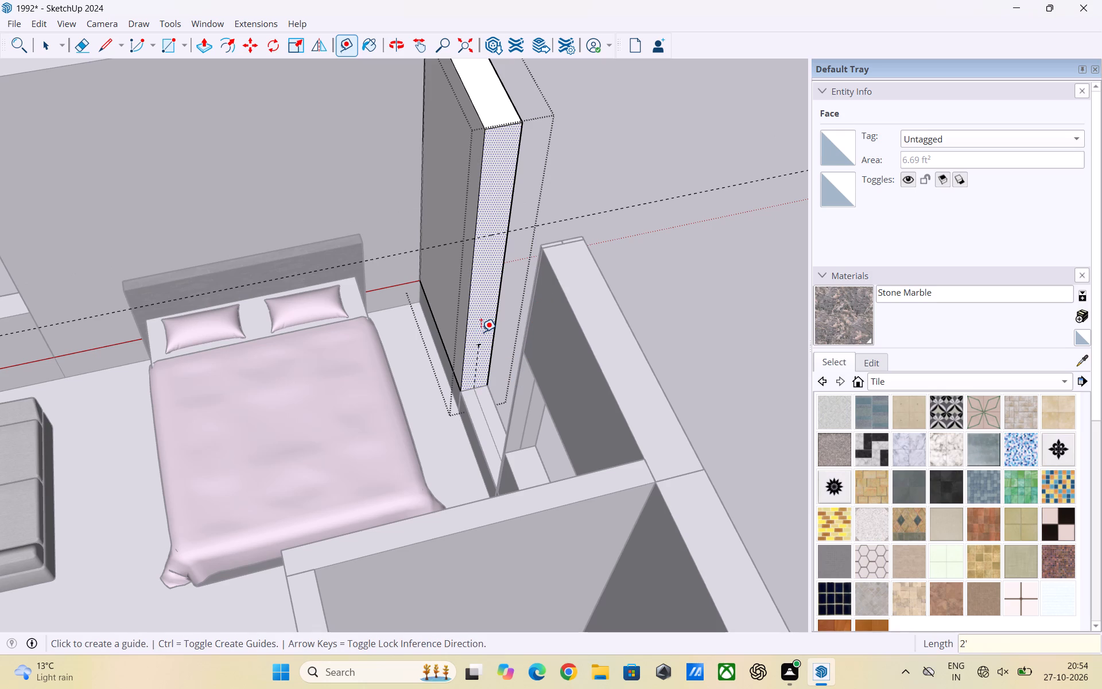
Copy the end face's top edge 3' down onto the upper guide.
key(space)
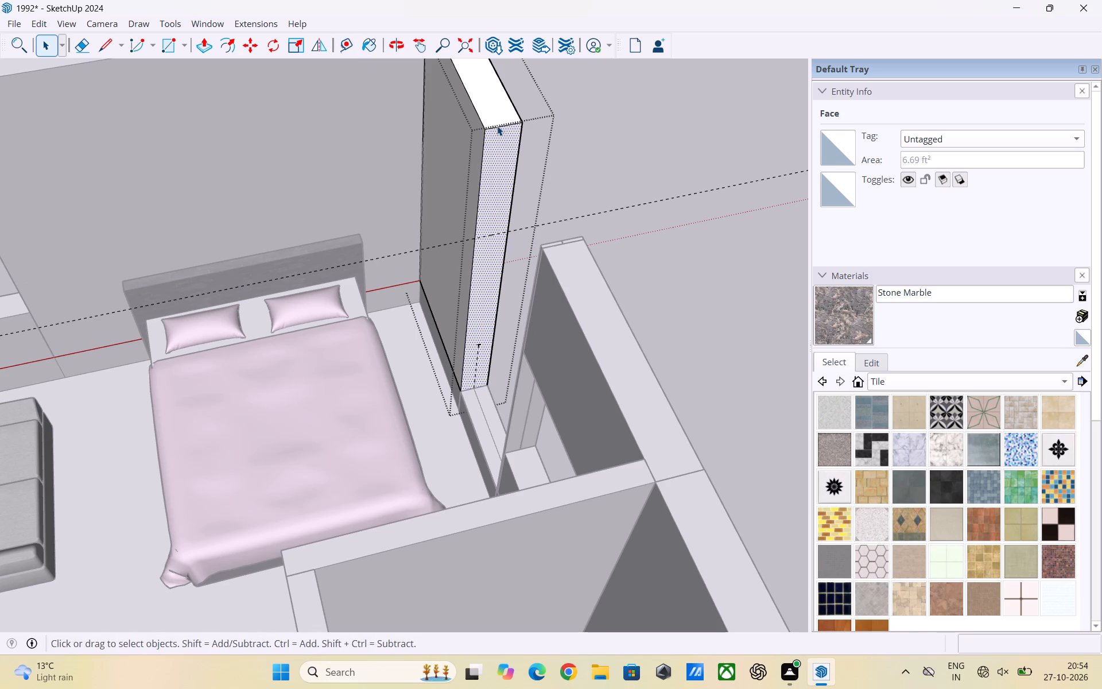
click(497, 126)
key(m)
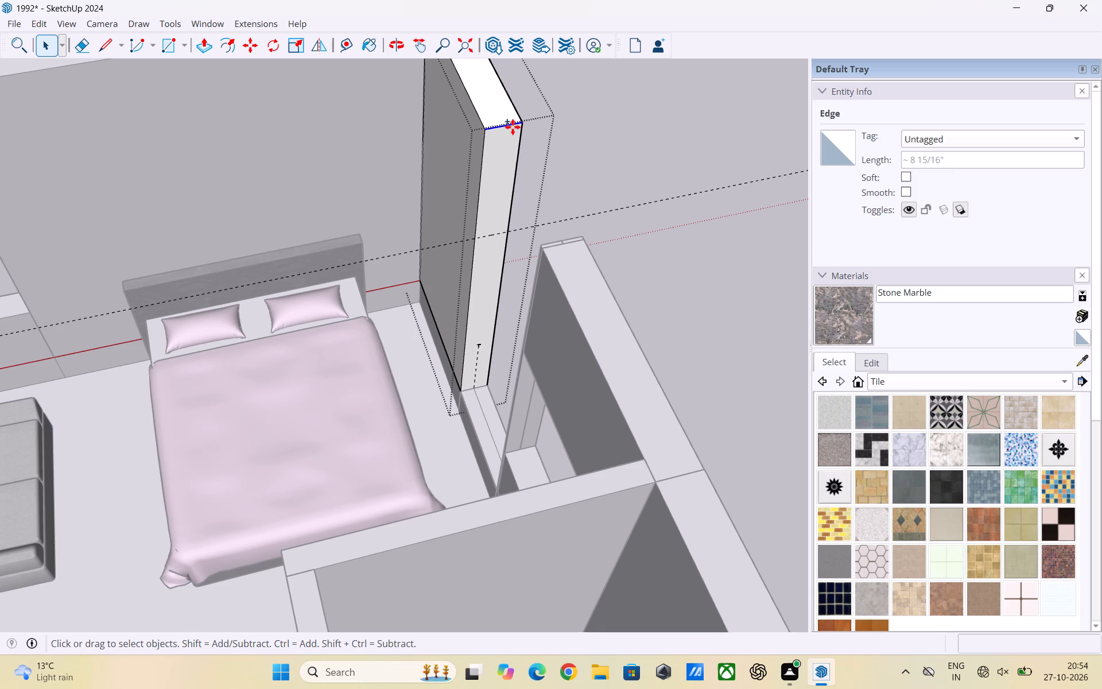
click(505, 126)
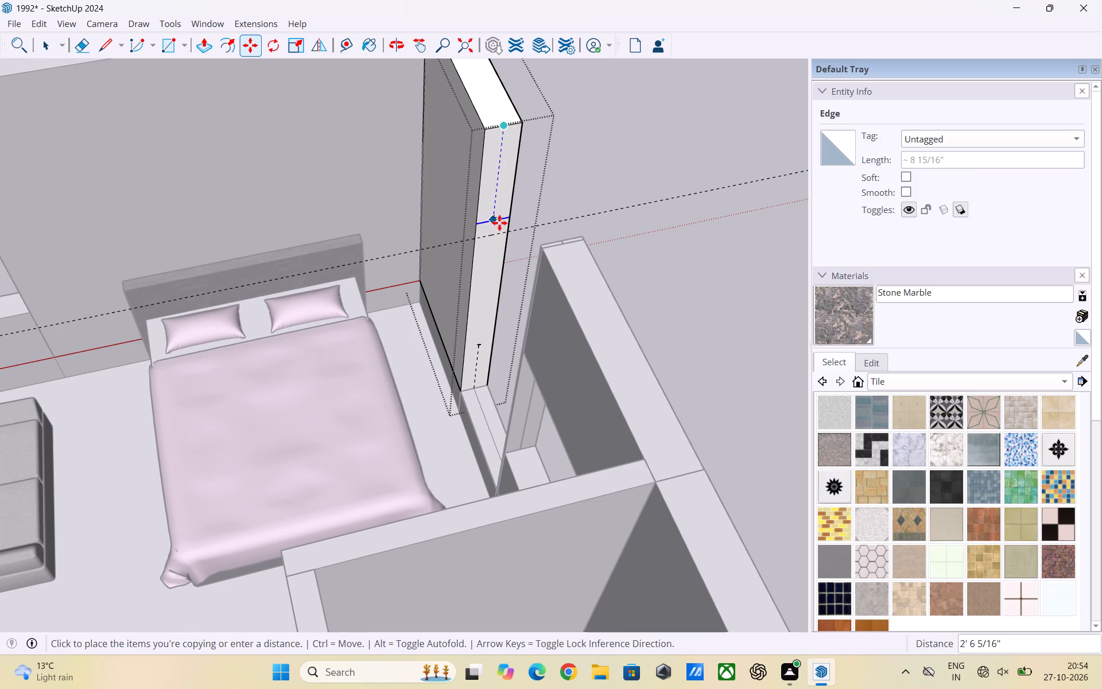
click(499, 232)
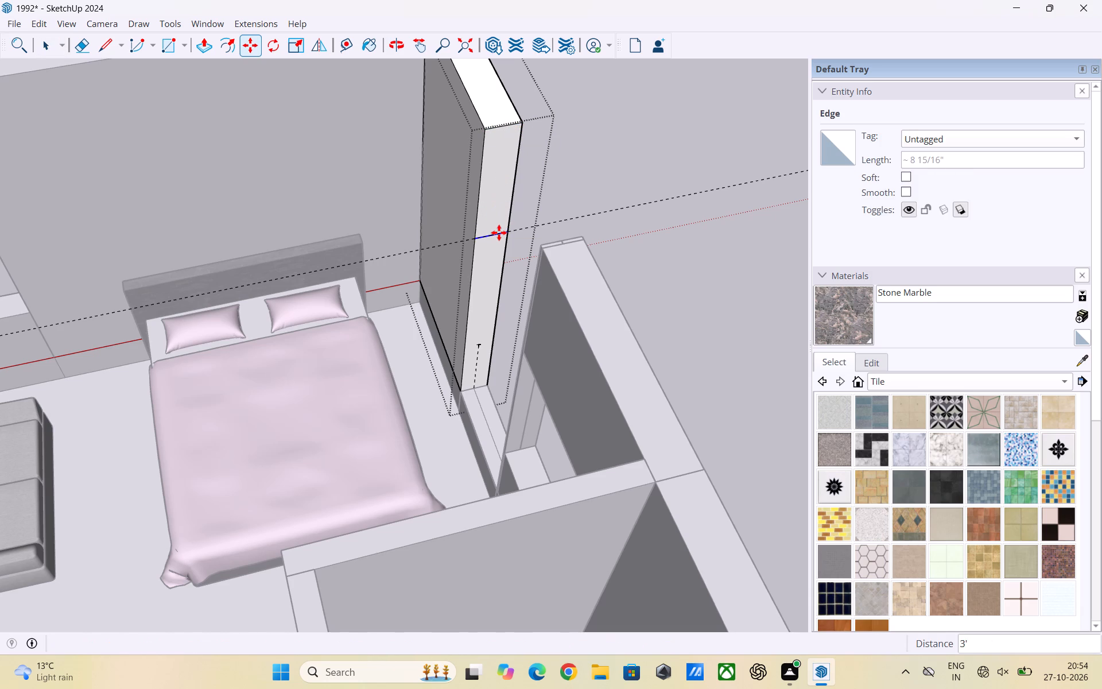
Copy the new edge further down the end face to the guide 2' above the bottom.
key(m)
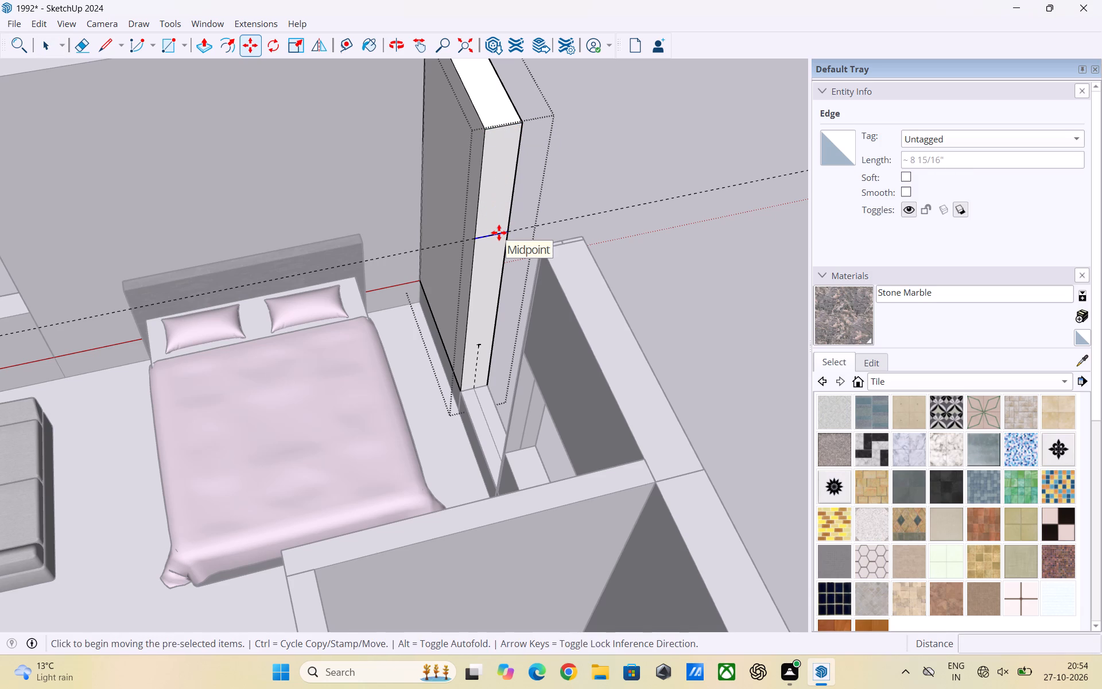
click(495, 235)
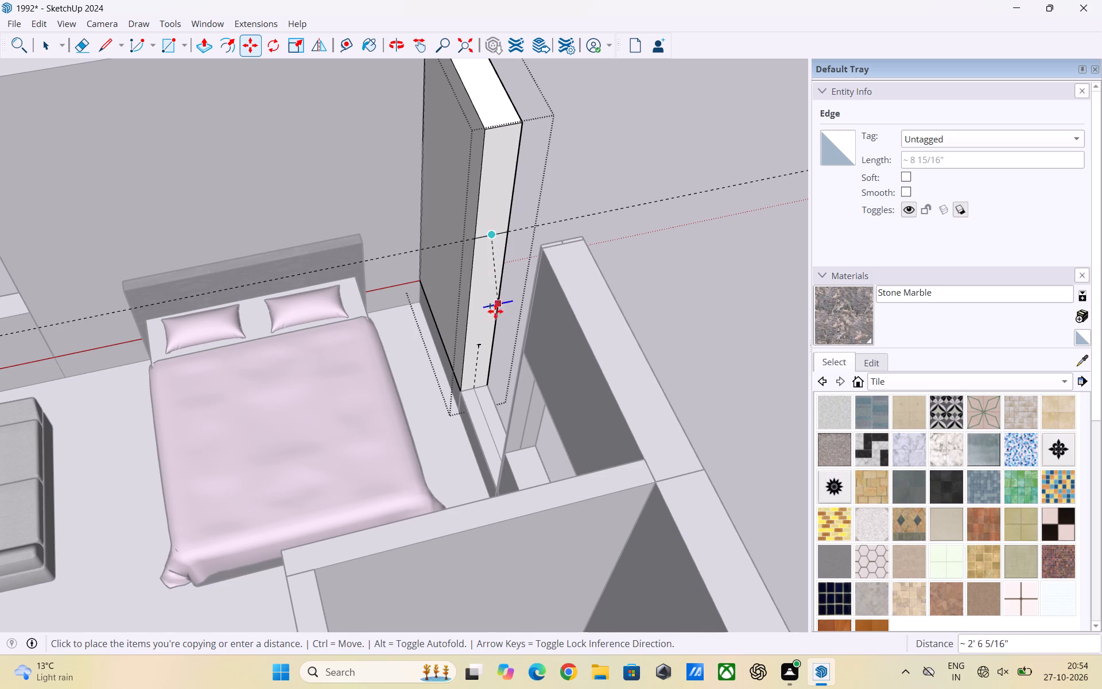
scroll(480, 347, up, 4)
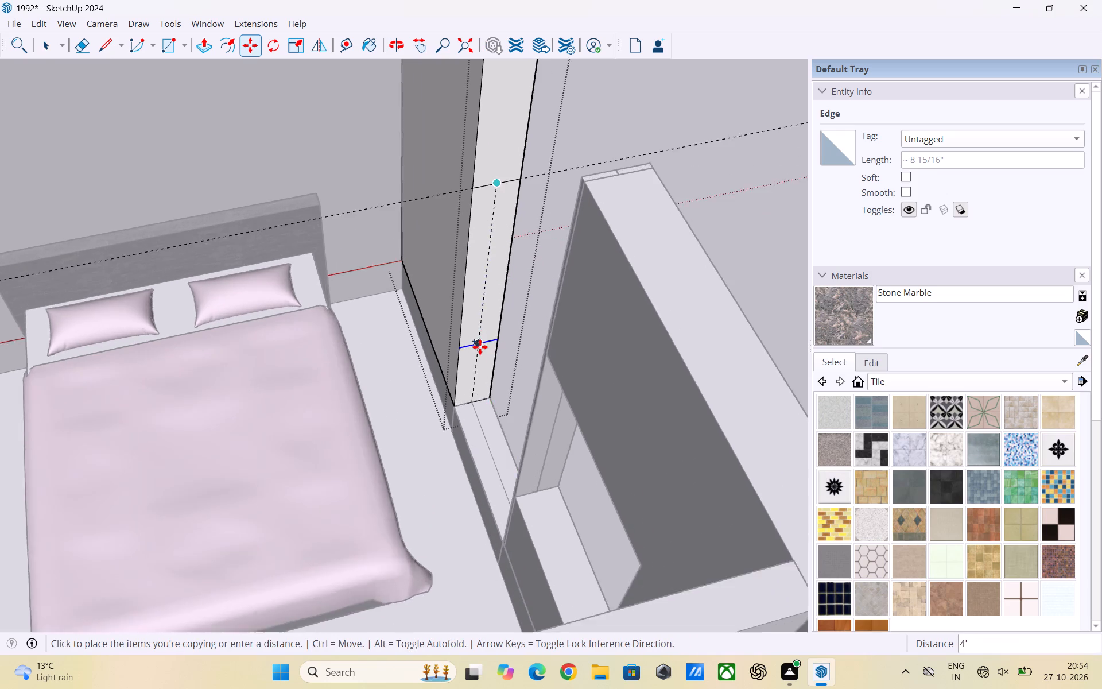
scroll(480, 347, up, 4)
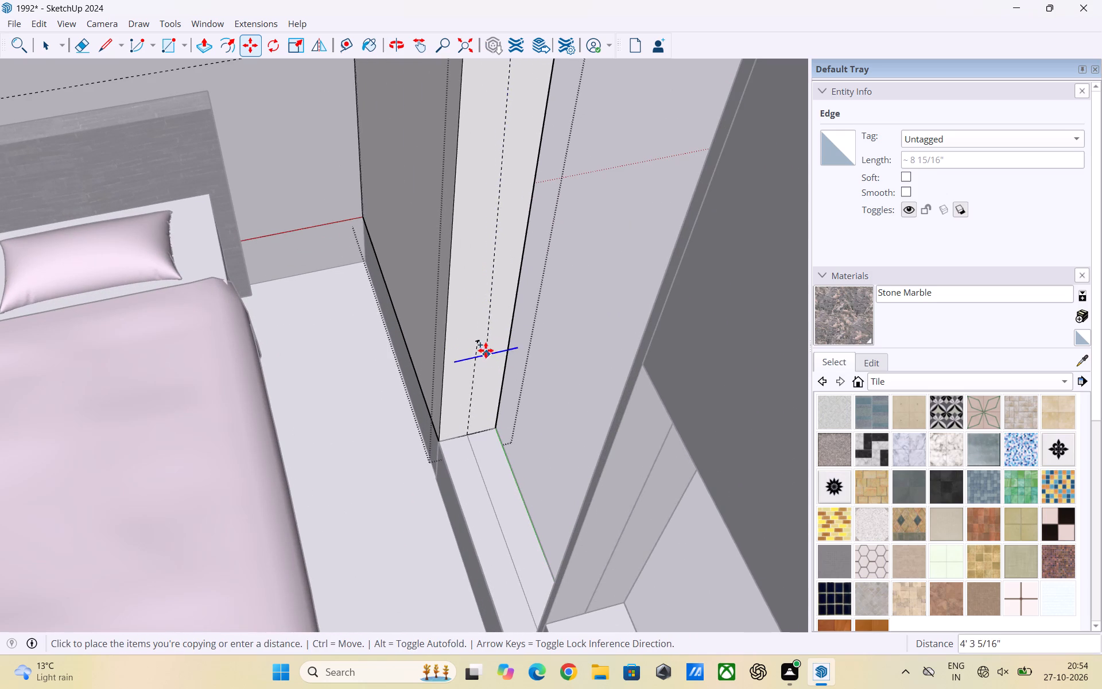
click(483, 342)
key(space)
scroll(378, 399, down, 4)
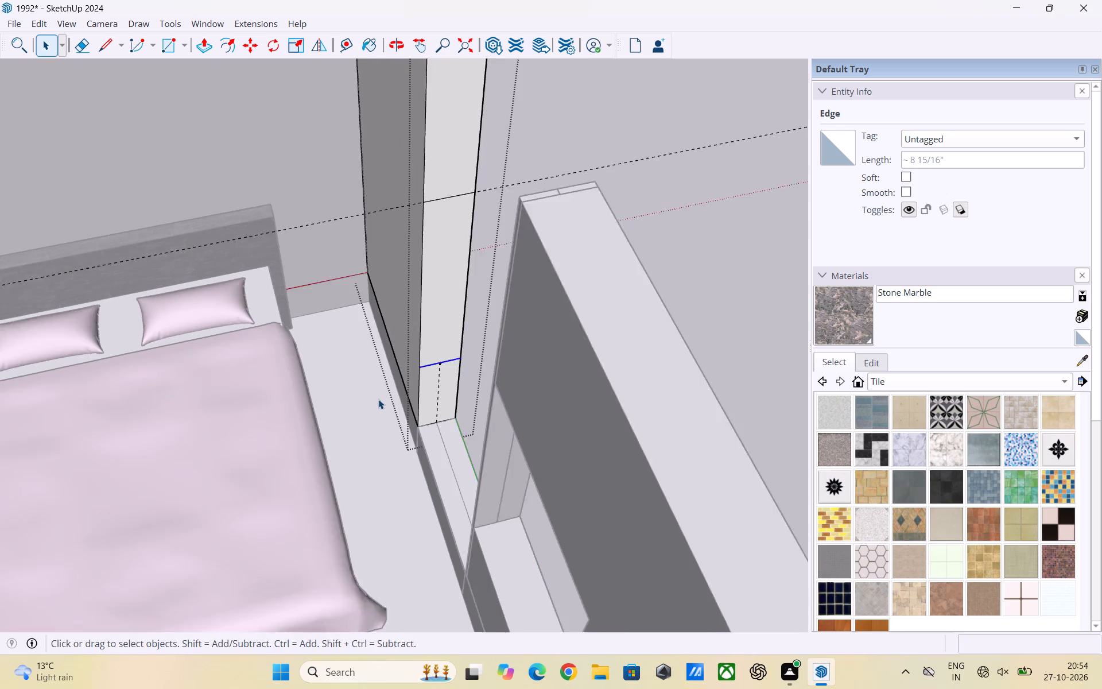
scroll(378, 399, up, 1)
scroll(381, 395, down, 7)
middle_drag(545, 364, 566, 288)
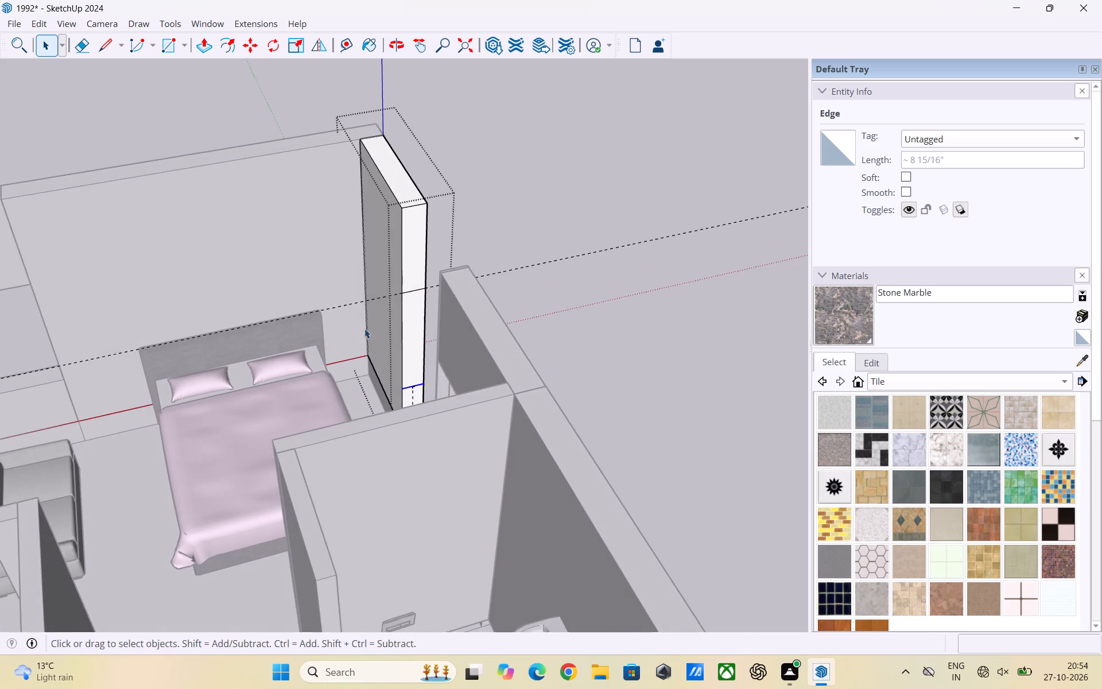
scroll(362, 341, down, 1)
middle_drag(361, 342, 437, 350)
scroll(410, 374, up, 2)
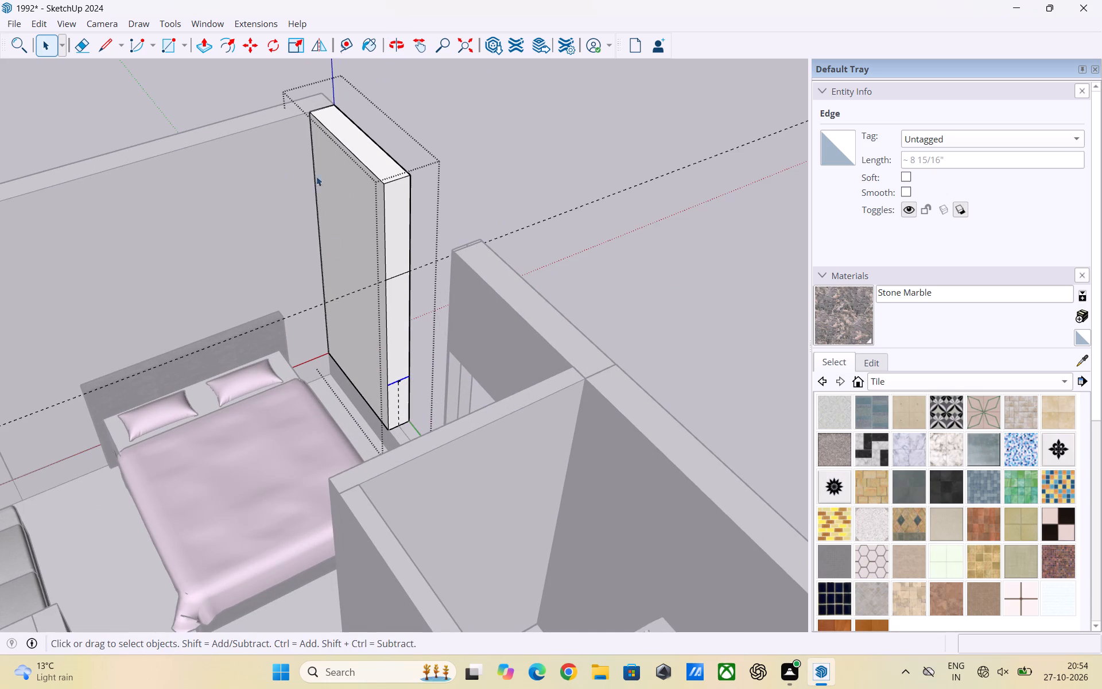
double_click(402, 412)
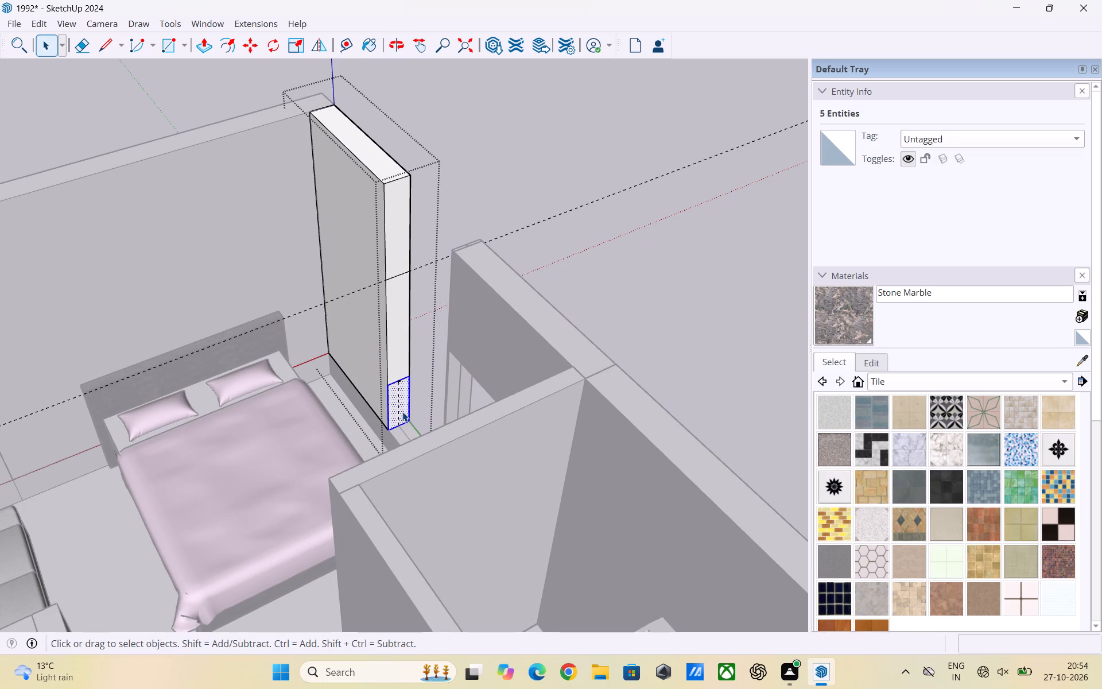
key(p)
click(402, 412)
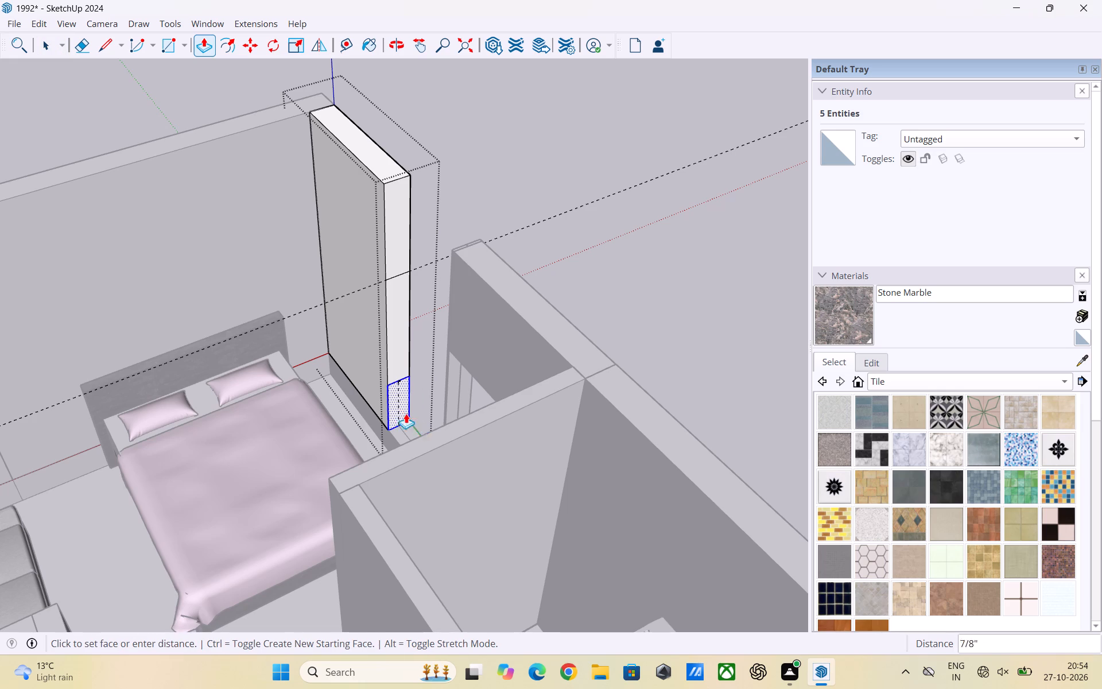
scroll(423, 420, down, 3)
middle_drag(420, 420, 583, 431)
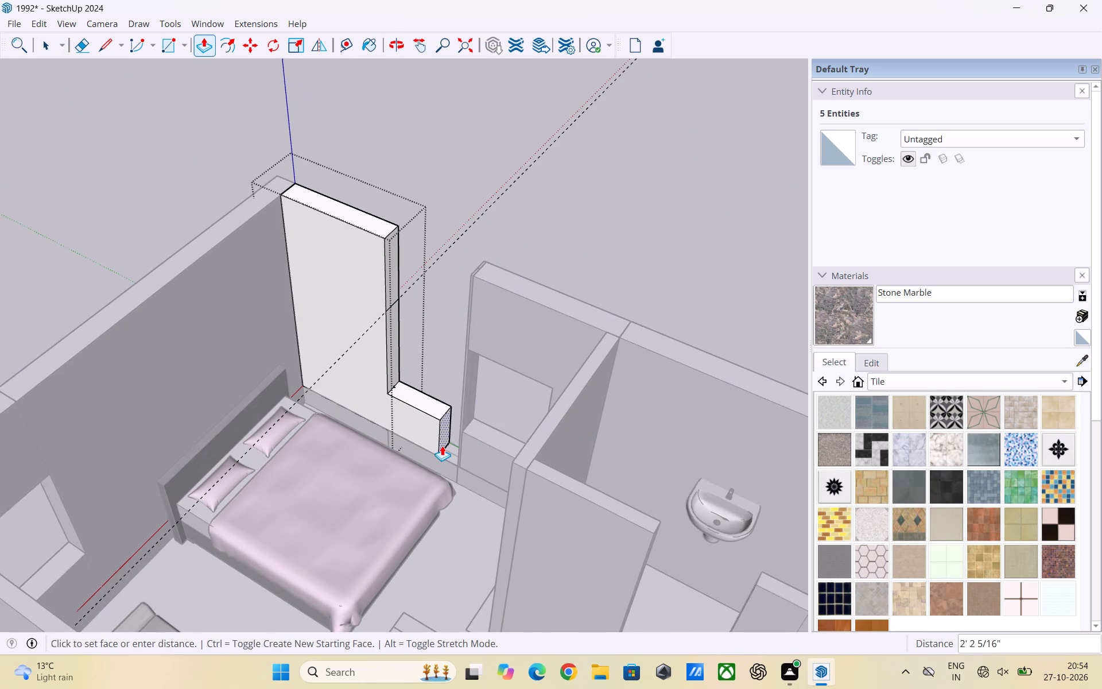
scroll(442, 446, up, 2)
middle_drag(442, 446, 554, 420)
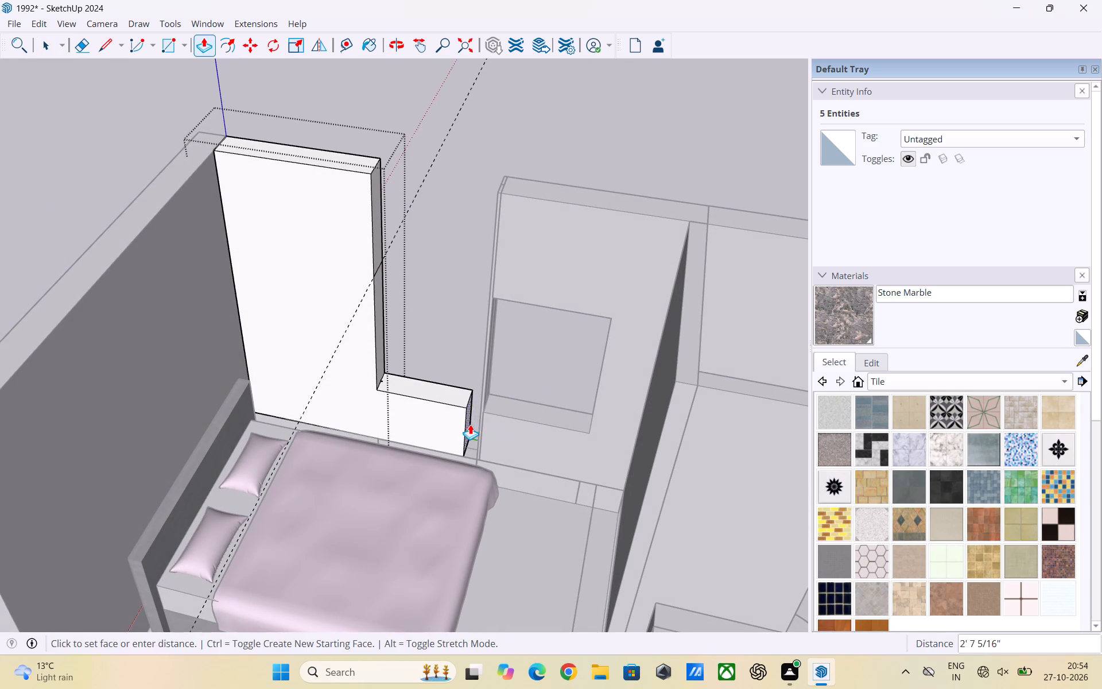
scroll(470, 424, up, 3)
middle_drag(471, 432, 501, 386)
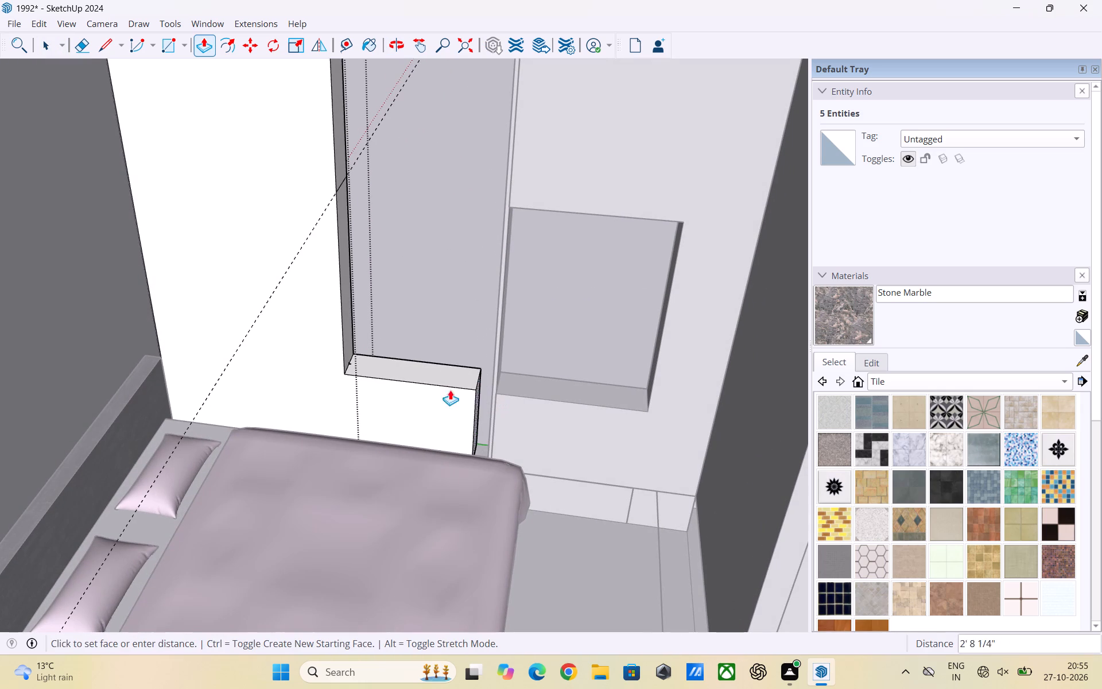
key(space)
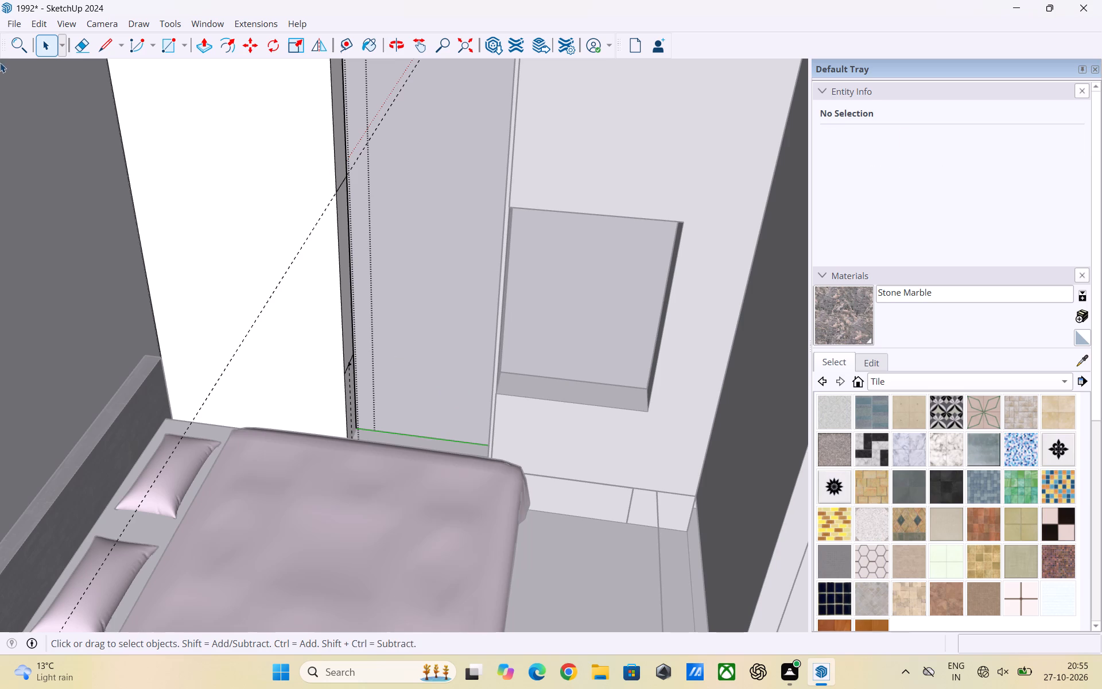
Delete all the guides.
click(37, 24)
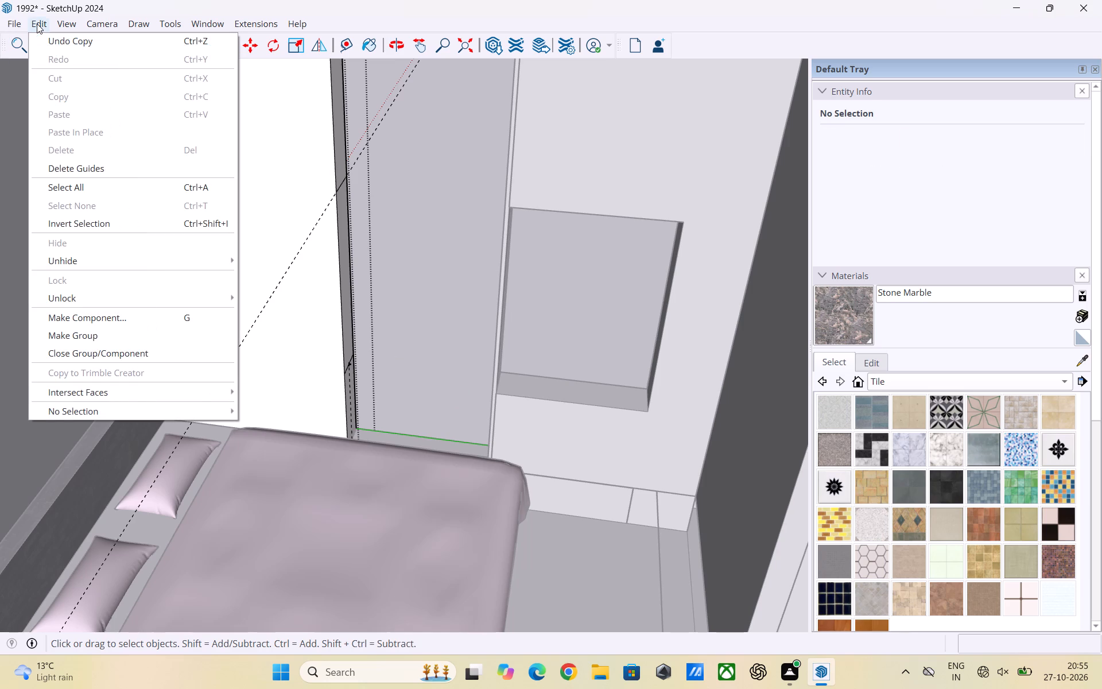
click(77, 168)
Push/Pull the lowest section of the short wall's end face about 3' 3/16" across the gap to the neighbouring window wall, and close the group.
scroll(297, 334, down, 2)
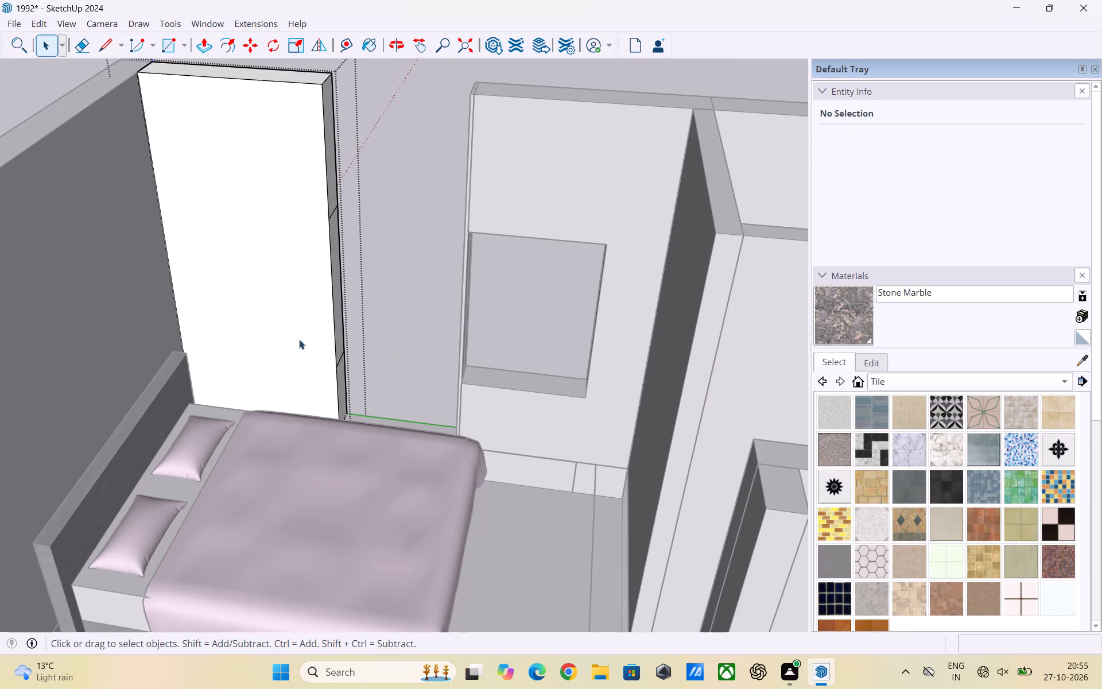
middle_drag(373, 375, 199, 386)
scroll(368, 385, down, 1)
scroll(396, 390, up, 3)
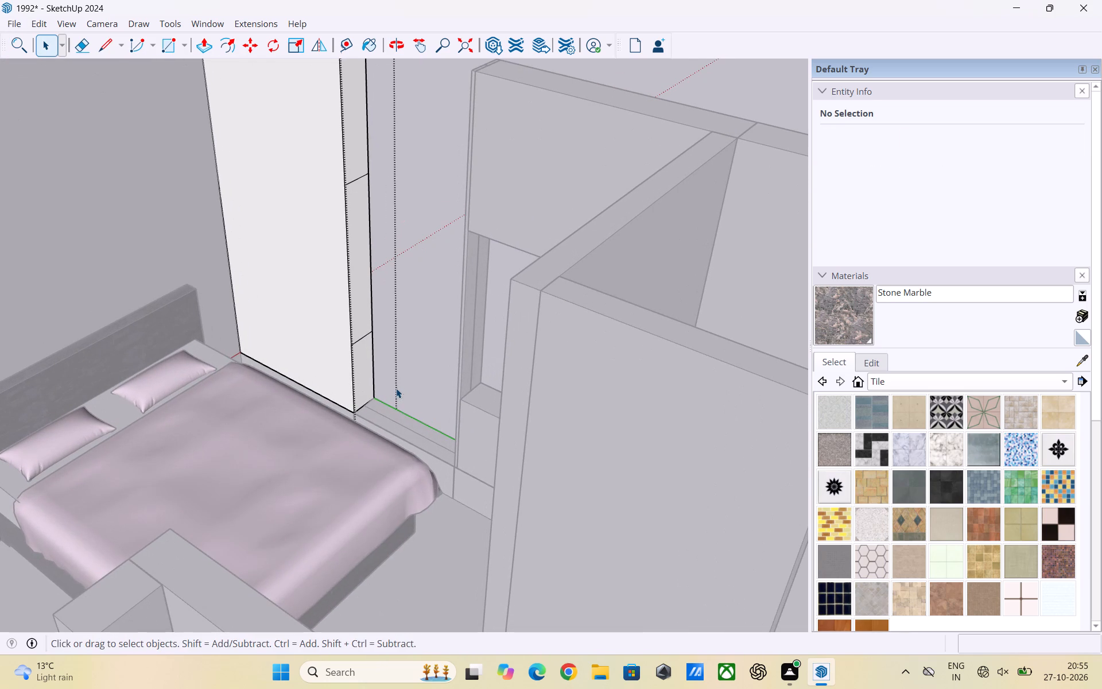
scroll(396, 388, up, 1)
middle_drag(397, 386, 351, 406)
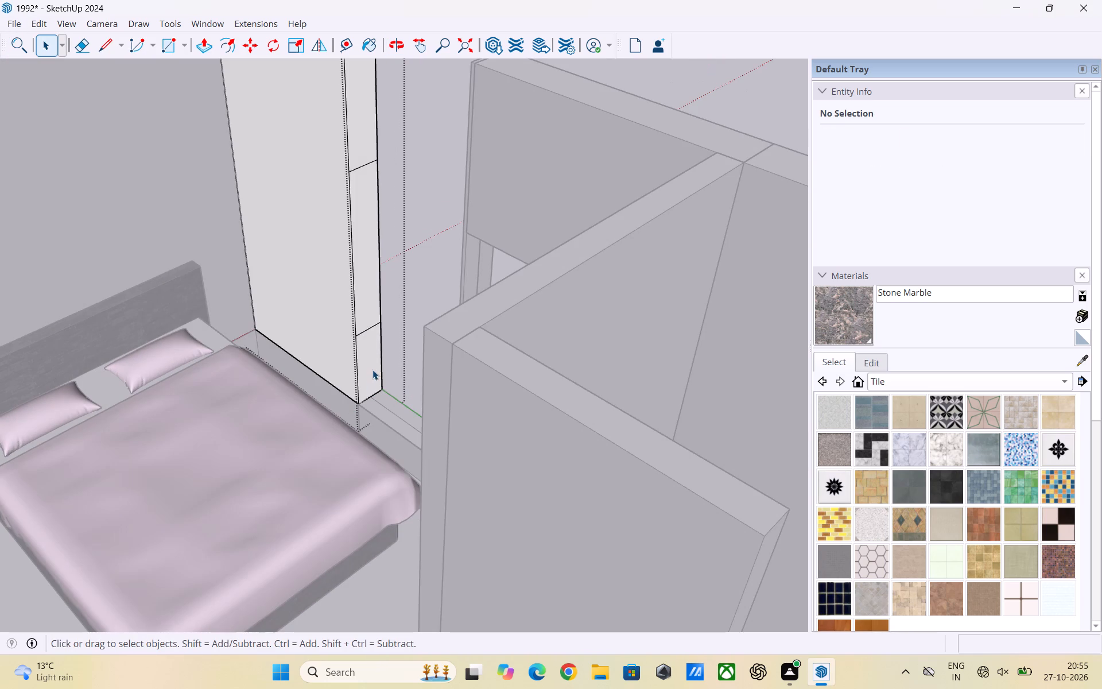
double_click(372, 370)
scroll(366, 382, down, 3)
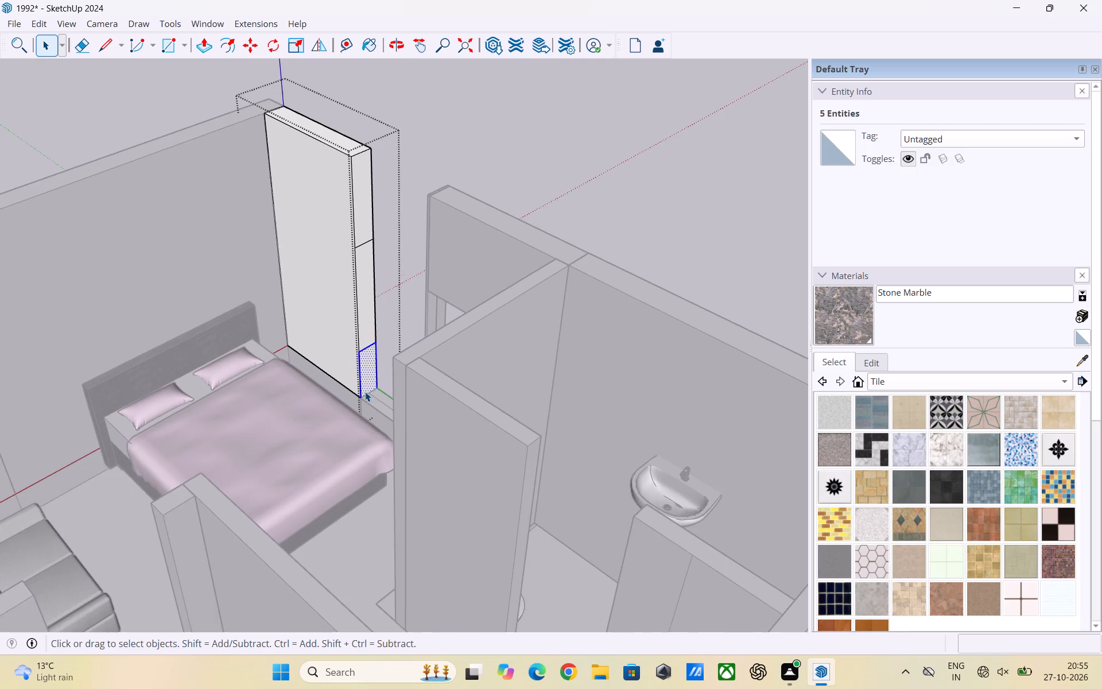
scroll(365, 392, down, 2)
middle_drag(366, 395, 578, 412)
scroll(344, 366, up, 5)
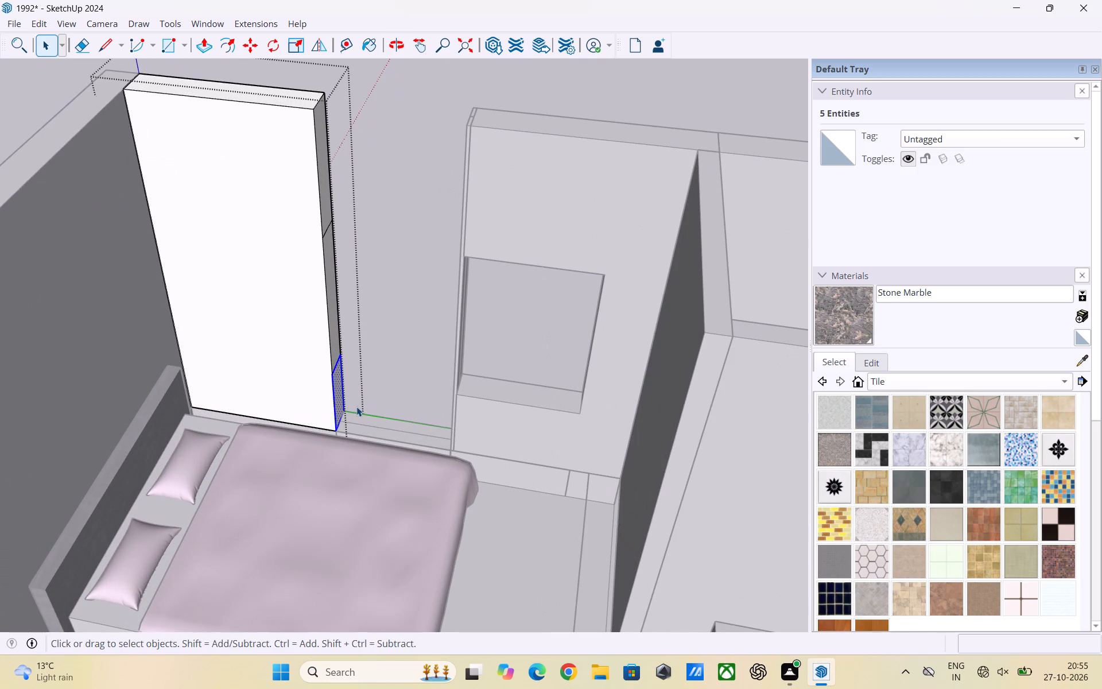
key(p)
click(343, 391)
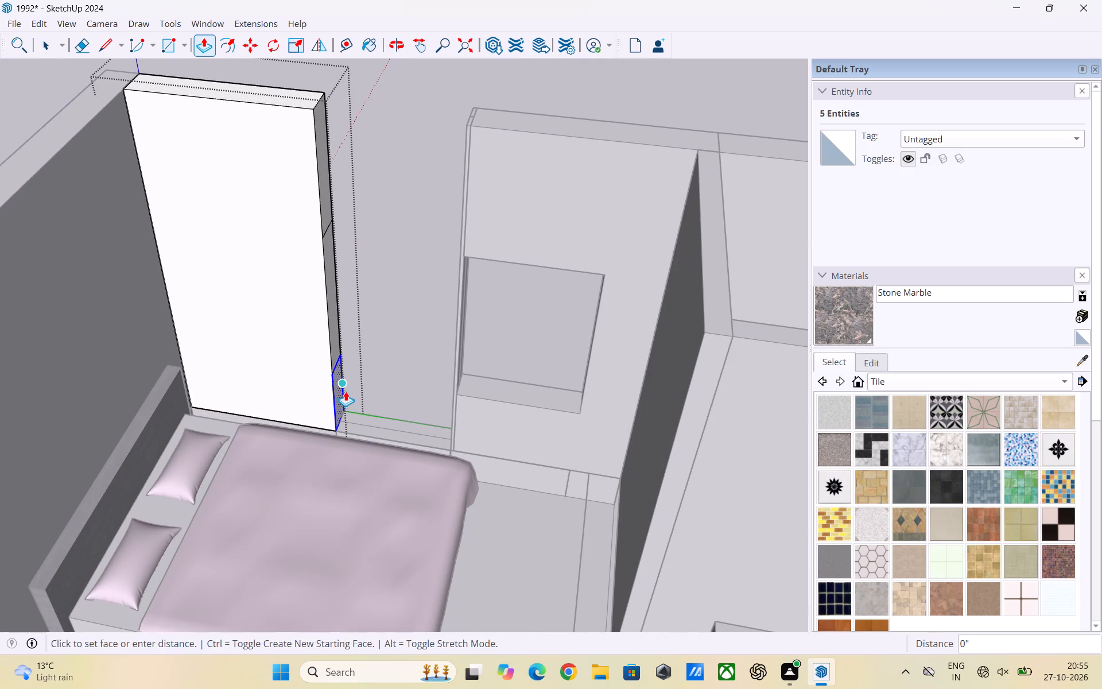
scroll(456, 404, up, 3)
middle_drag(456, 407, 476, 334)
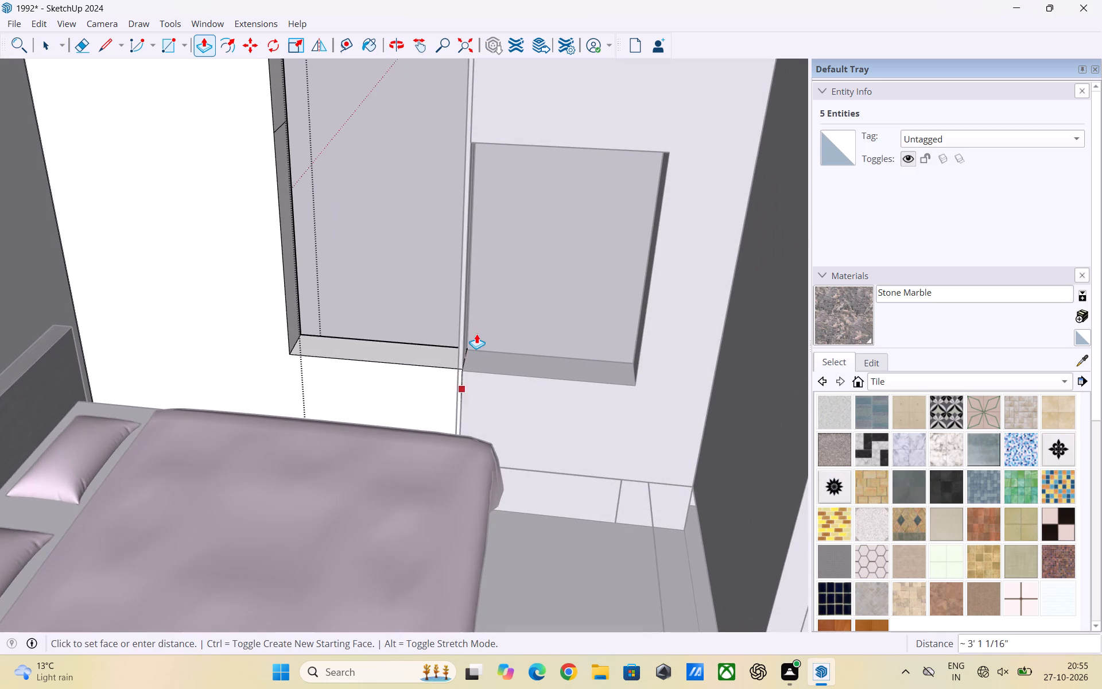
scroll(443, 376, up, 3)
middle_drag(460, 398, 480, 355)
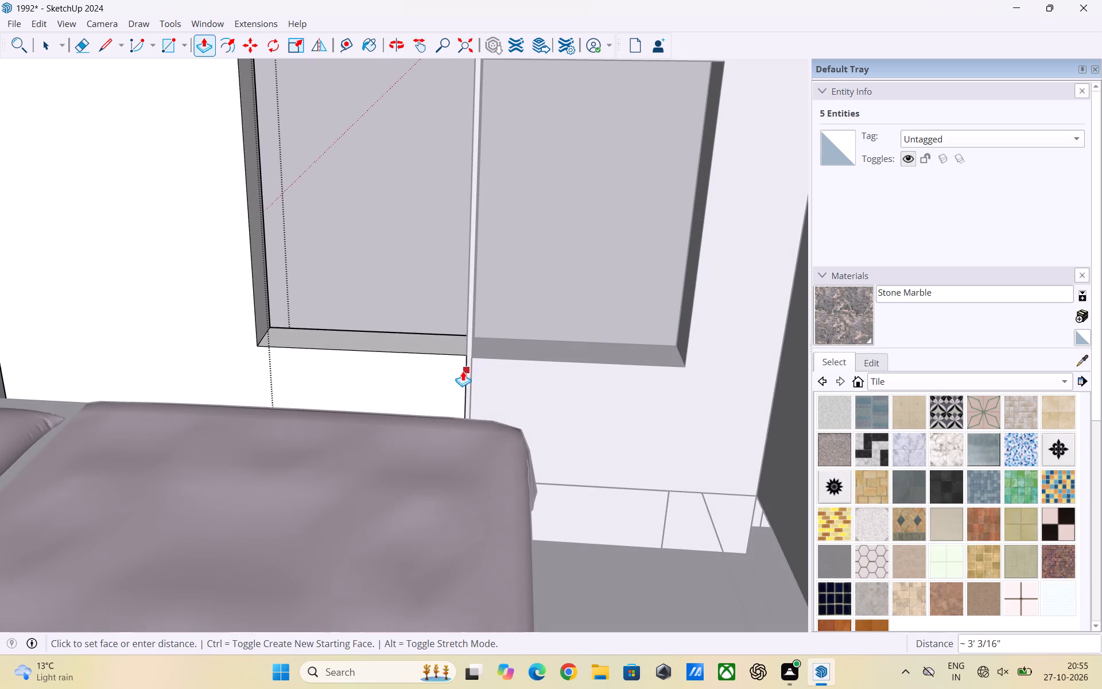
scroll(463, 374, up, 3)
middle_drag(467, 375, 498, 376)
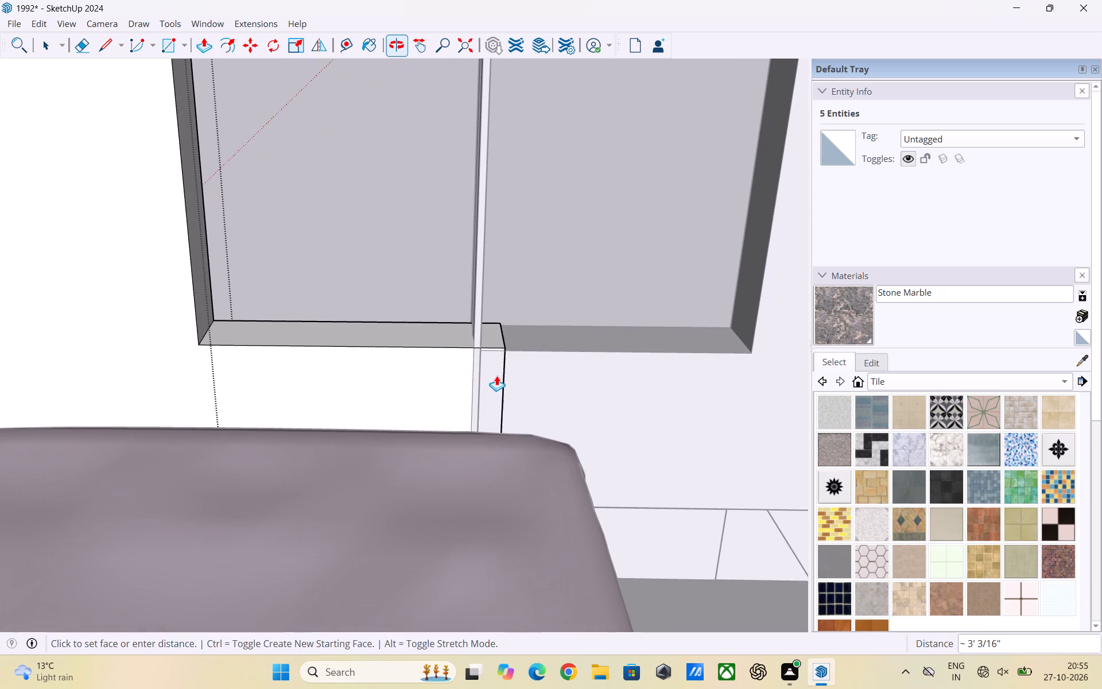
click(471, 378)
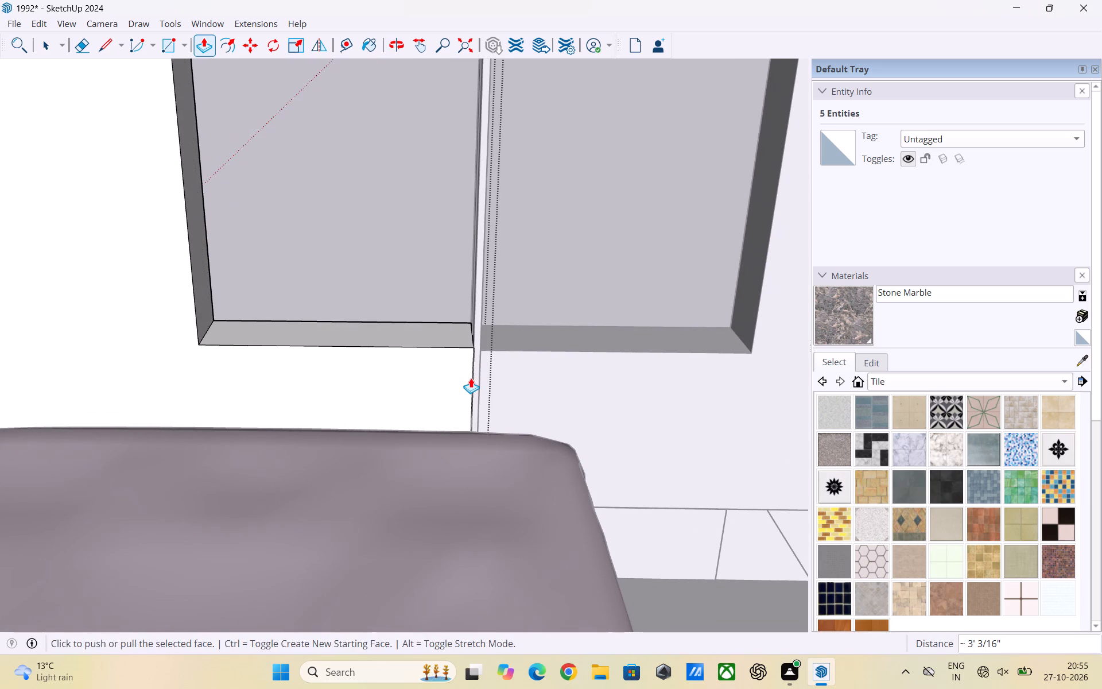
key(space)
click(510, 366)
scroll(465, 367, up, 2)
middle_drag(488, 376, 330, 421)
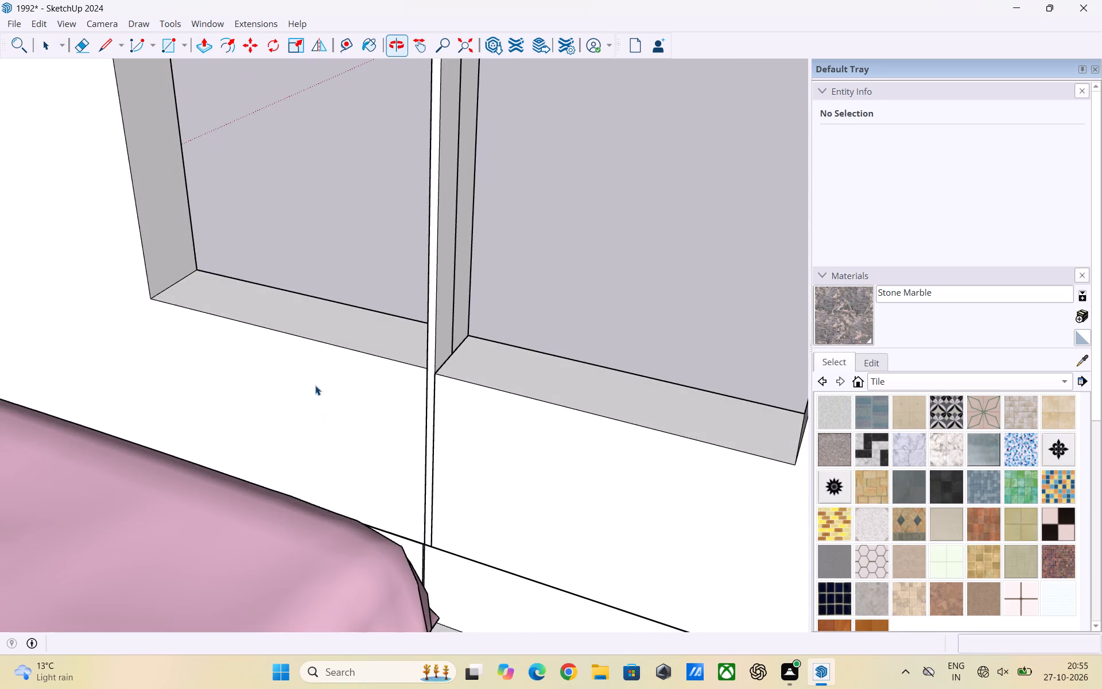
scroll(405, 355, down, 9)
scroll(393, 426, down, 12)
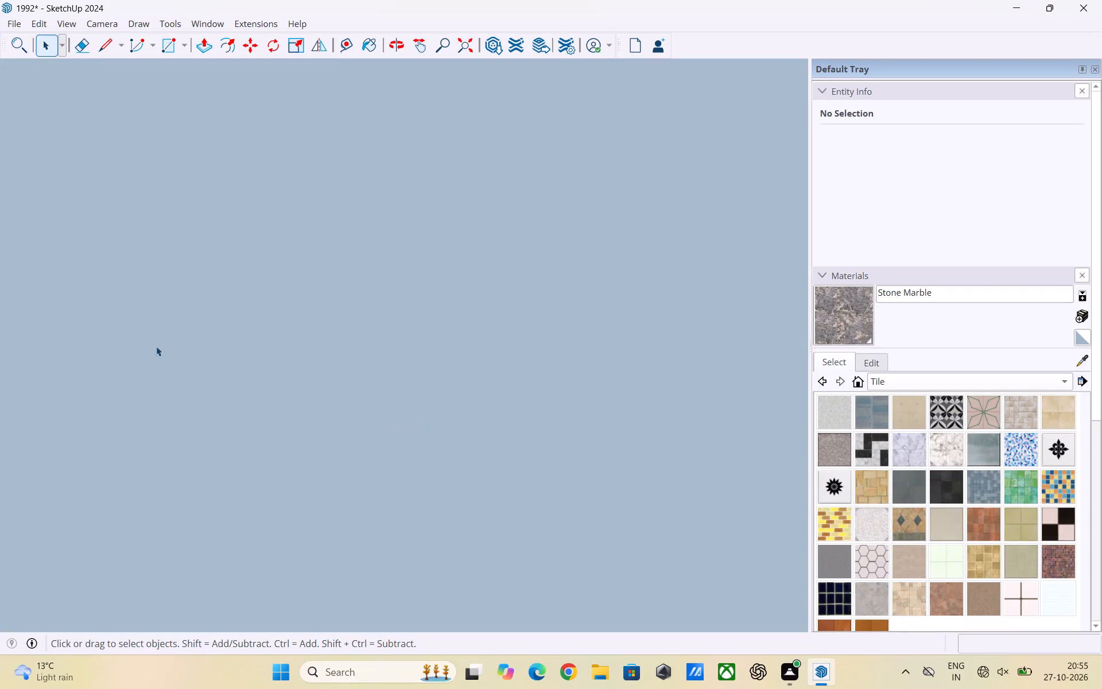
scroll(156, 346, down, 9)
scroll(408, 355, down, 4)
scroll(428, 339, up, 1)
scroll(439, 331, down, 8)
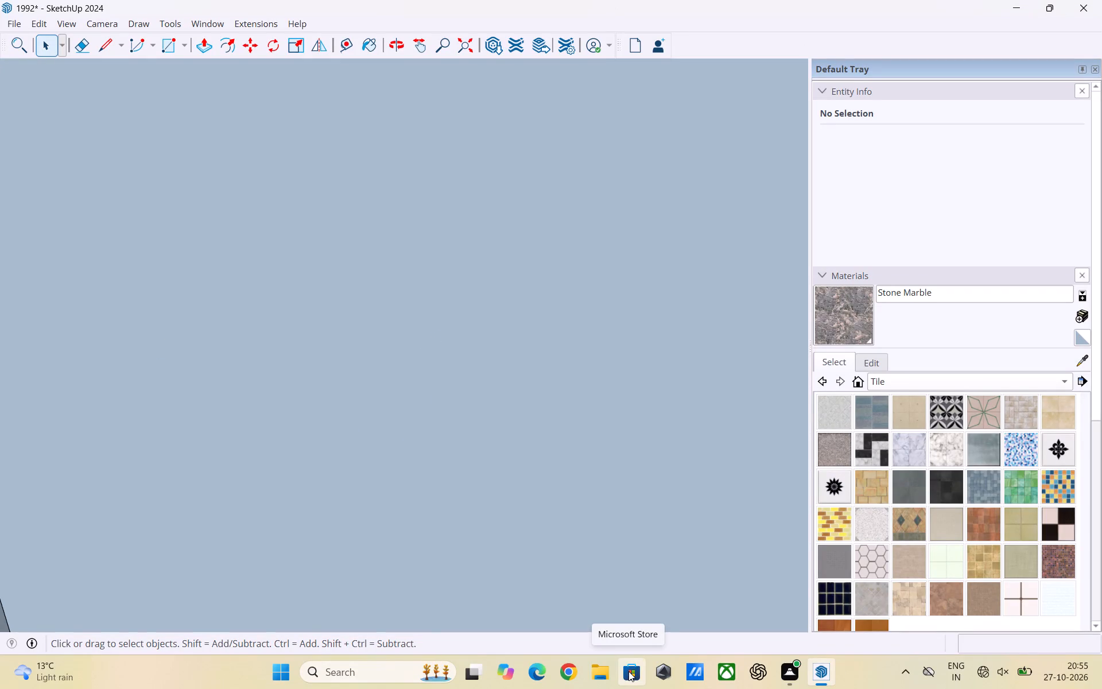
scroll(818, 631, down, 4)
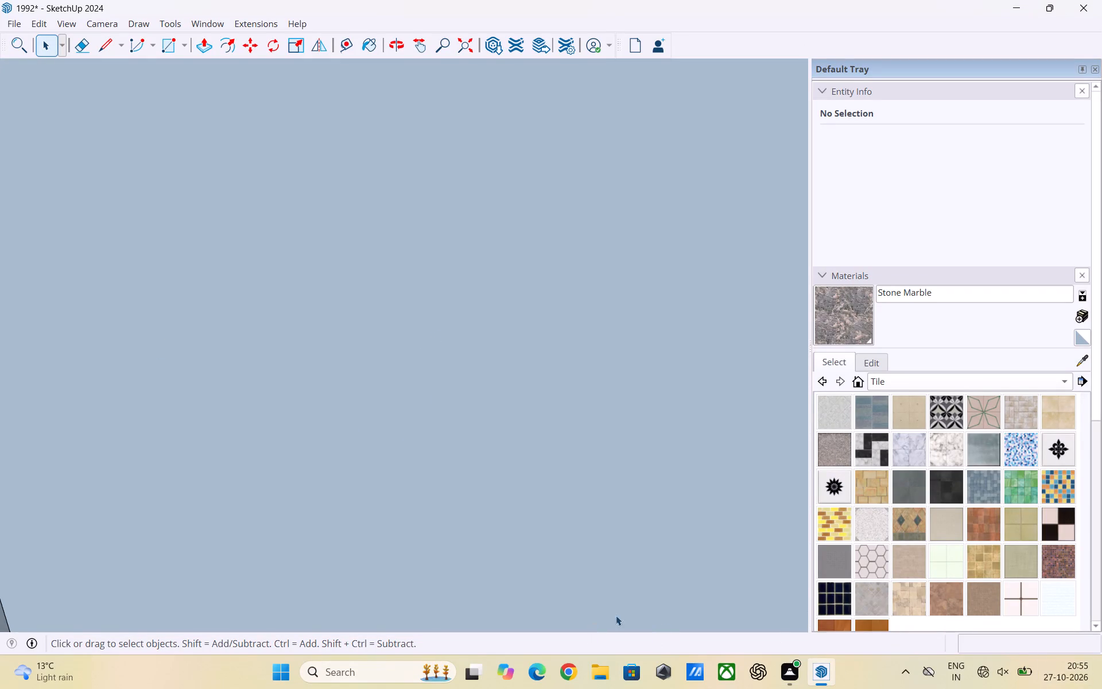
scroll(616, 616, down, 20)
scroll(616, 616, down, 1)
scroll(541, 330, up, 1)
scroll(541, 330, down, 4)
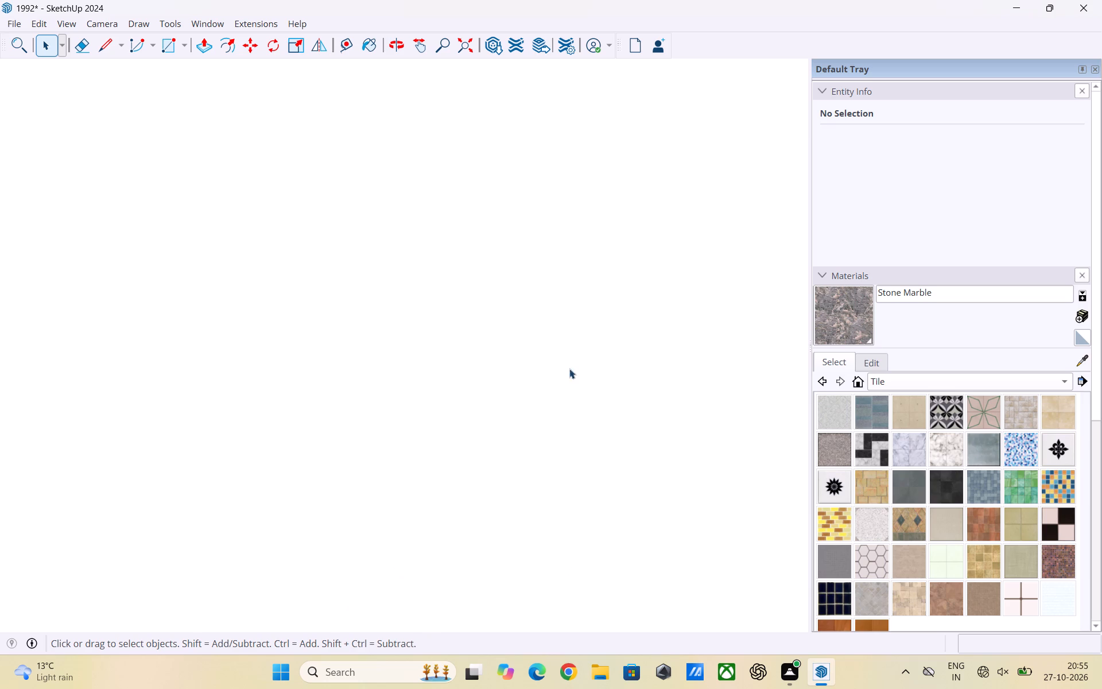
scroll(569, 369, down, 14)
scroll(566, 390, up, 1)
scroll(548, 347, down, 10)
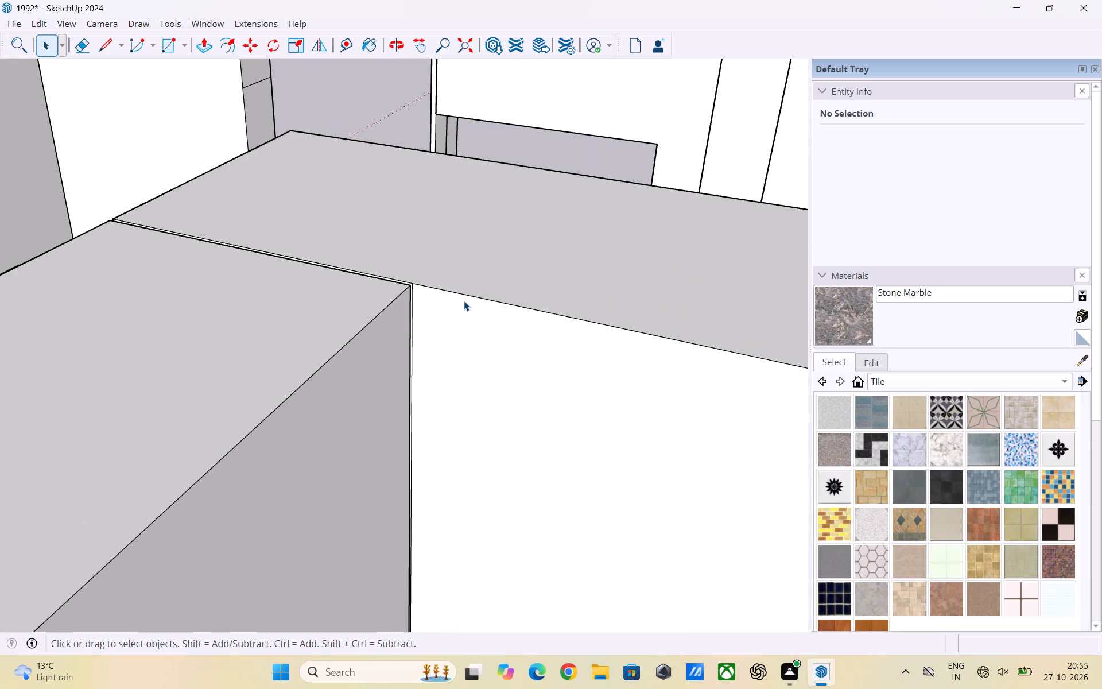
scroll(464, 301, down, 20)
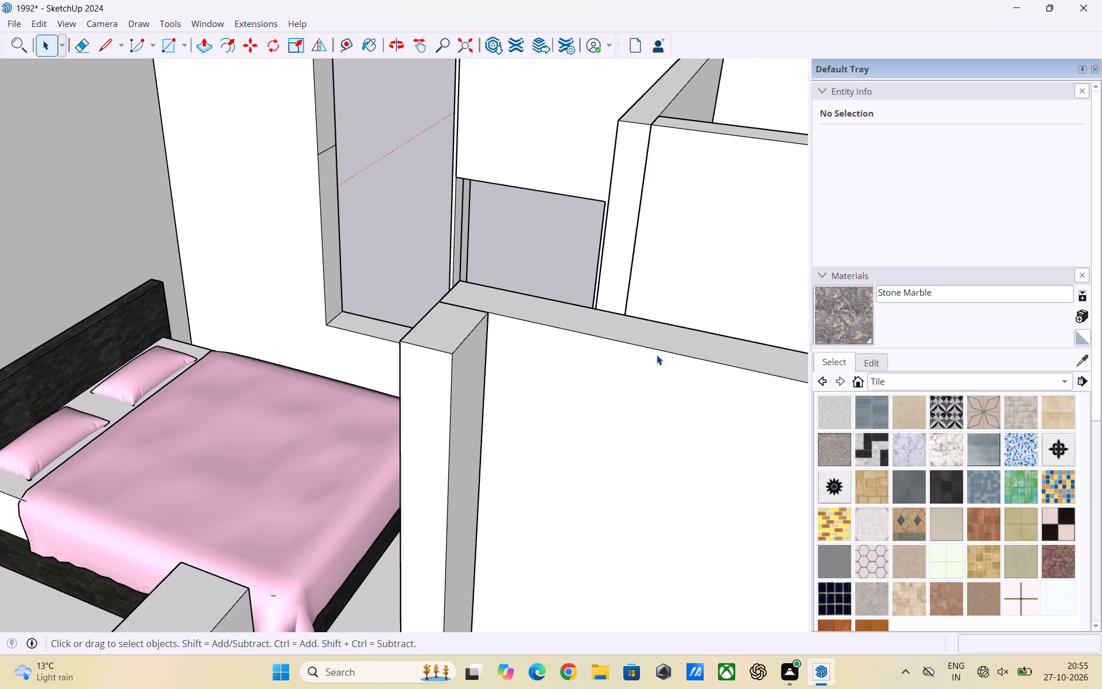
Look over the pink-bed bedroom, its outer wall opening and the adjoining bathroom from above.
middle_drag(657, 357, 320, 387)
scroll(301, 357, up, 3)
scroll(174, 326, down, 11)
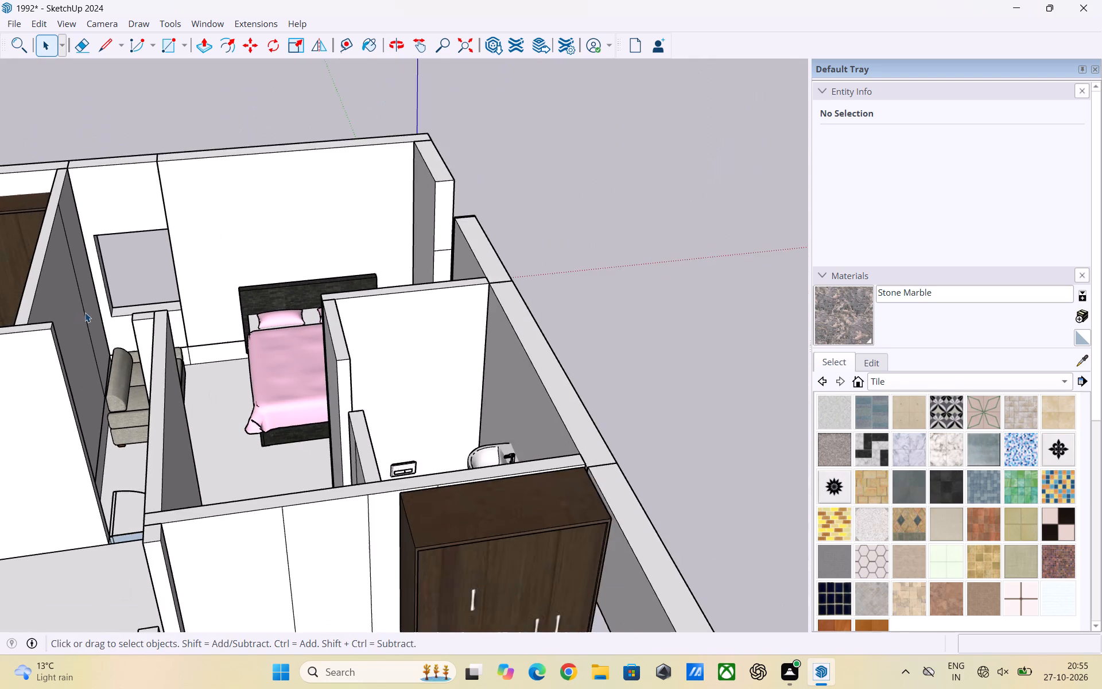
scroll(85, 312, down, 1)
middle_drag(124, 330, 592, 451)
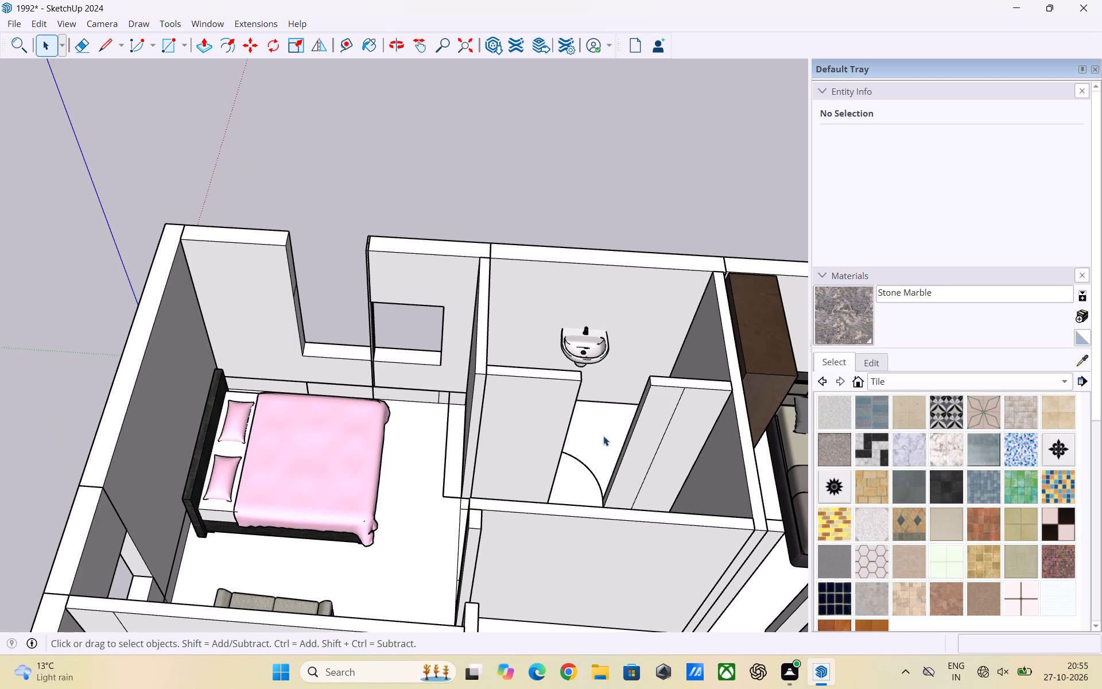
scroll(603, 436, up, 2)
scroll(692, 438, down, 2)
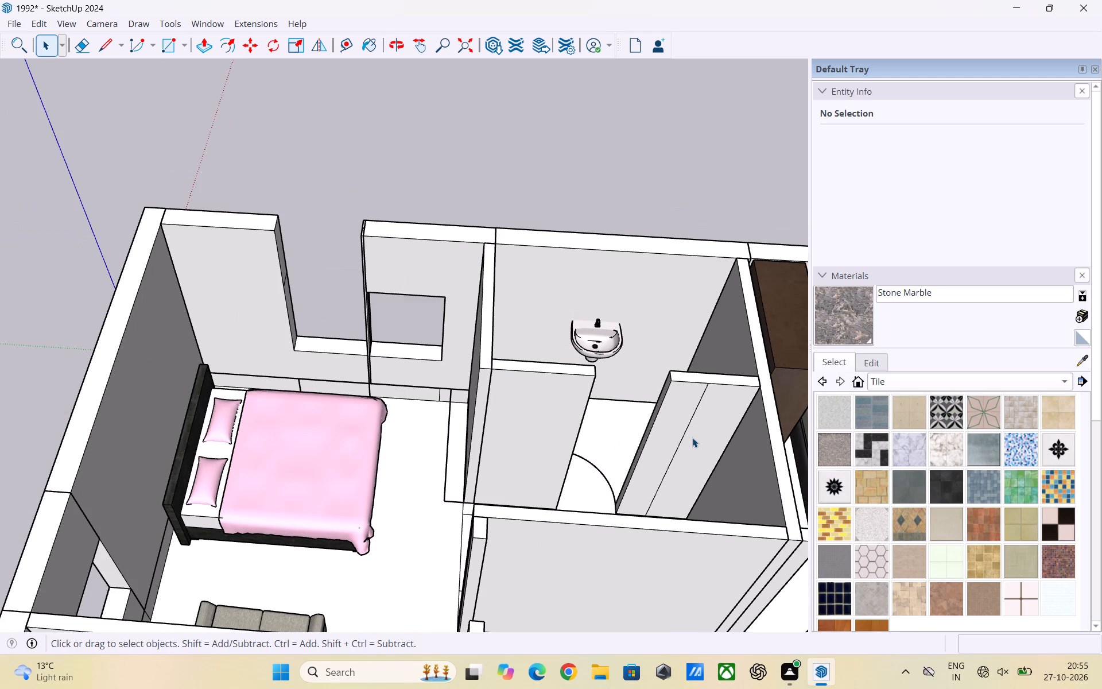
scroll(711, 428, down, 4)
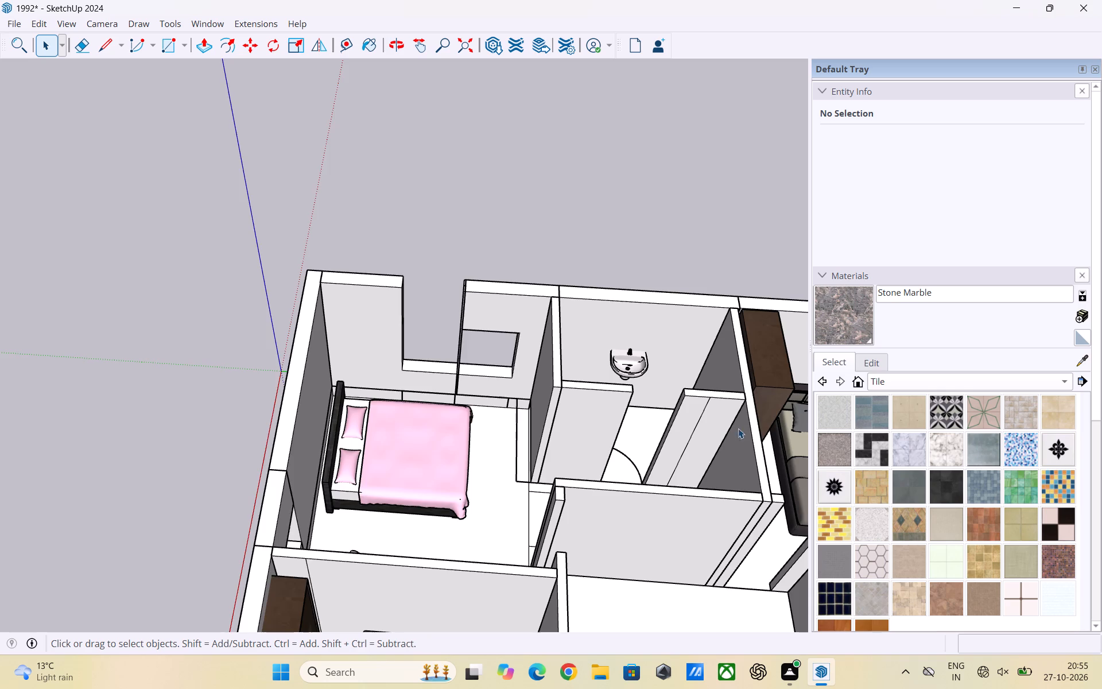
scroll(743, 426, up, 2)
scroll(818, 429, down, 2)
scroll(587, 369, up, 6)
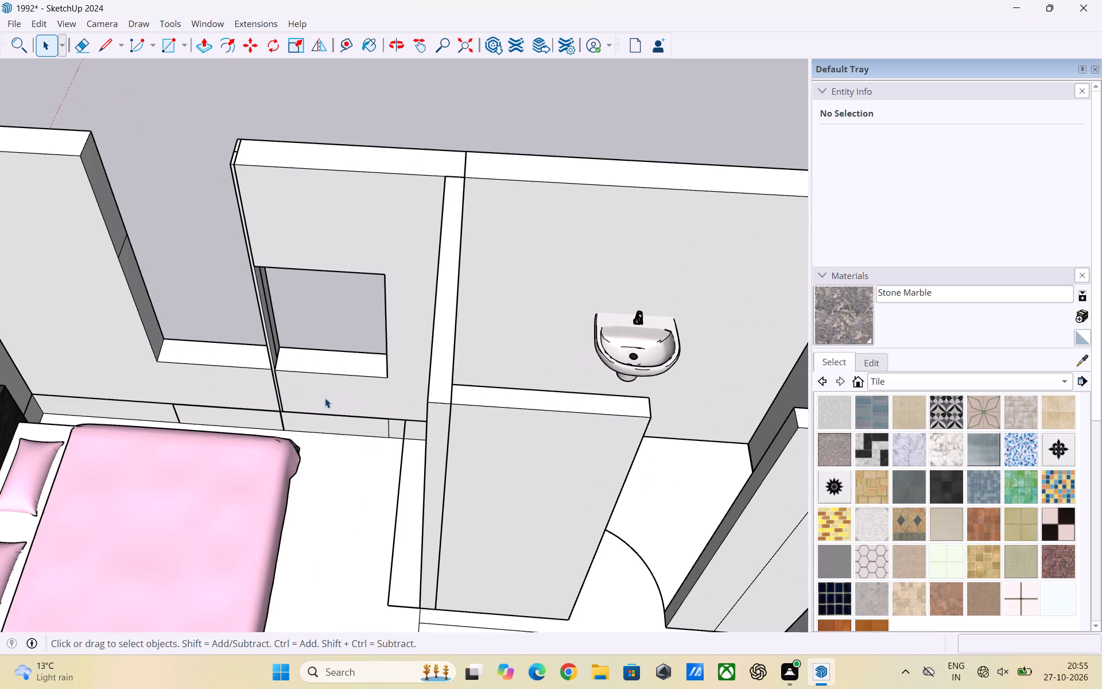
Examine the new low wall section and its junction with the window wall from inside and outside the pink-bed bedroom.
middle_drag(328, 398, 446, 323)
scroll(640, 327, down, 3)
middle_drag(610, 364, 296, 379)
scroll(276, 254, up, 4)
middle_drag(487, 248, 413, 289)
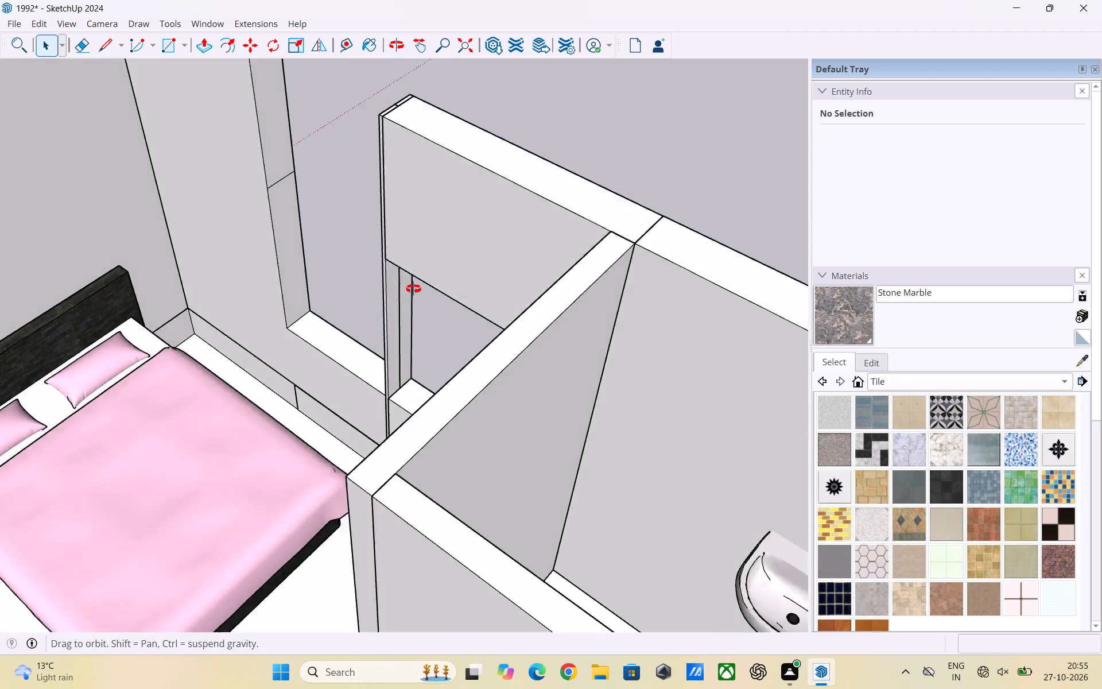
middle_drag(413, 289, 180, 292)
scroll(530, 256, down, 1)
scroll(530, 257, up, 3)
middle_drag(541, 287, 362, 350)
scroll(513, 299, down, 6)
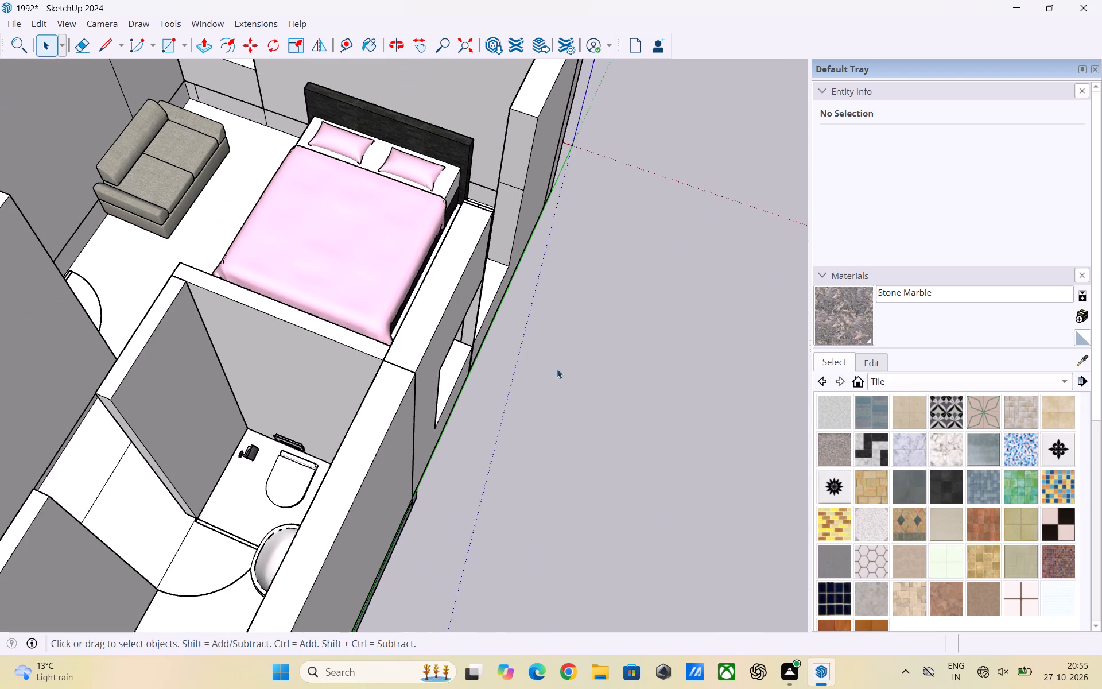
scroll(585, 433, down, 1)
middle_drag(591, 446, 599, 460)
middle_drag(532, 289, 529, 240)
scroll(548, 238, up, 1)
middle_drag(554, 238, 456, 276)
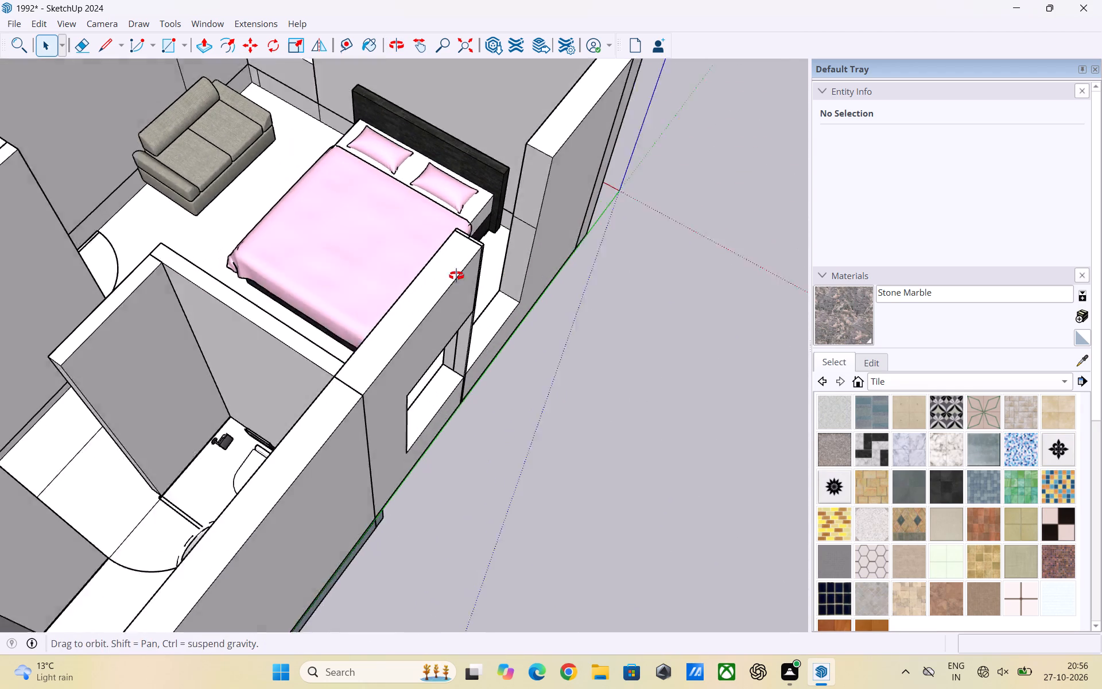
middle_drag(456, 276, 433, 279)
middle_drag(518, 343, 305, 265)
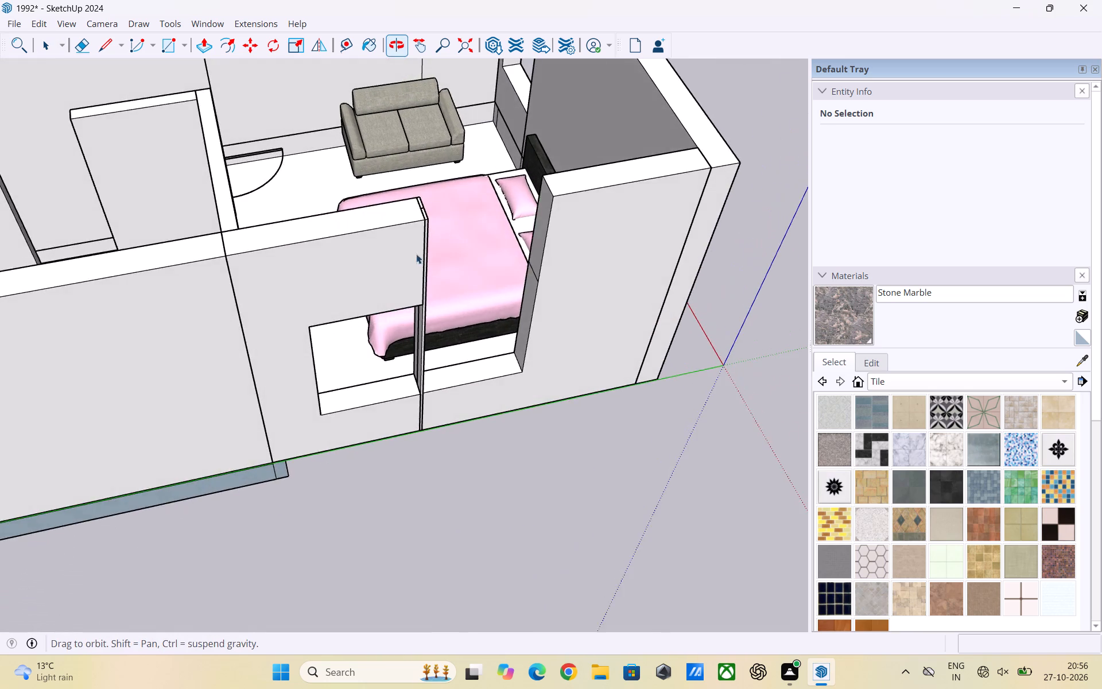
scroll(446, 257, up, 2)
middle_drag(463, 262, 363, 262)
middle_drag(377, 264, 496, 260)
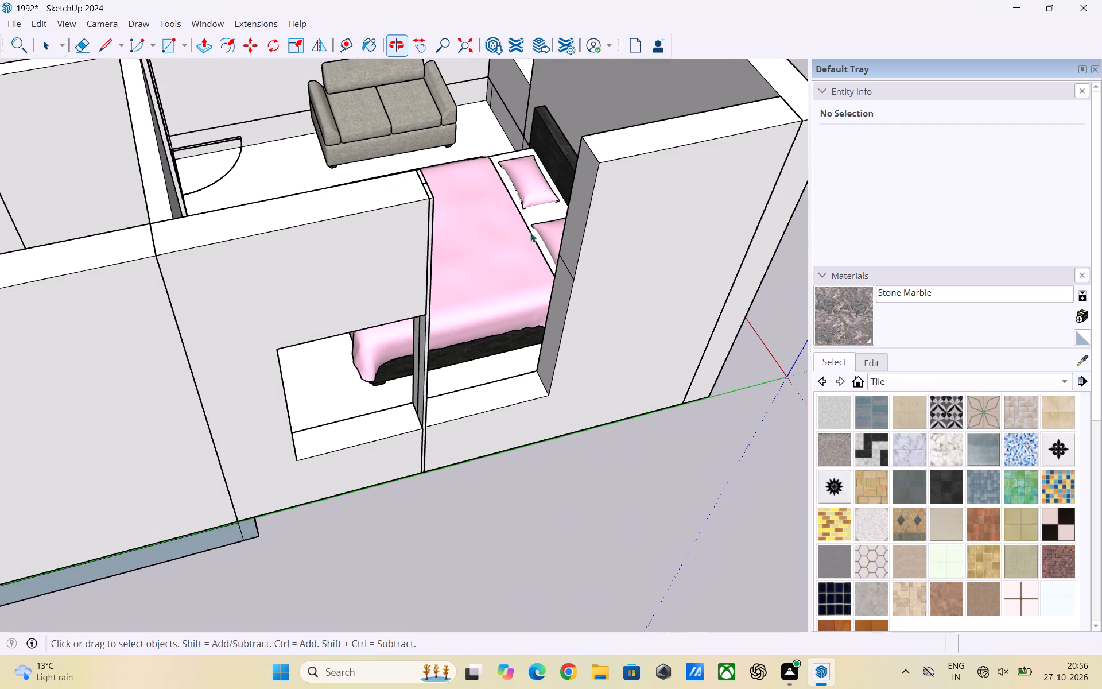
Push/Pull the upper section of the pink-bed bedroom wall's end face about 3' 1/4" across the gap above the window, and close the group.
triple_click(577, 214)
click(577, 214)
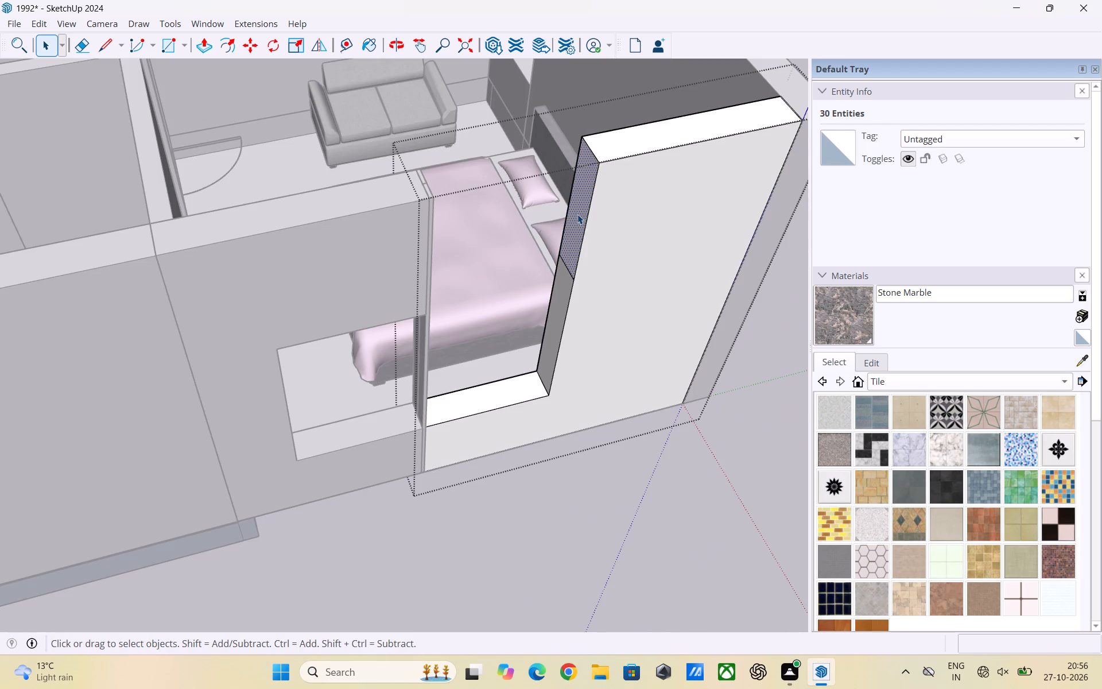
key(p)
click(577, 214)
scroll(499, 220, down, 3)
middle_drag(499, 220, 495, 223)
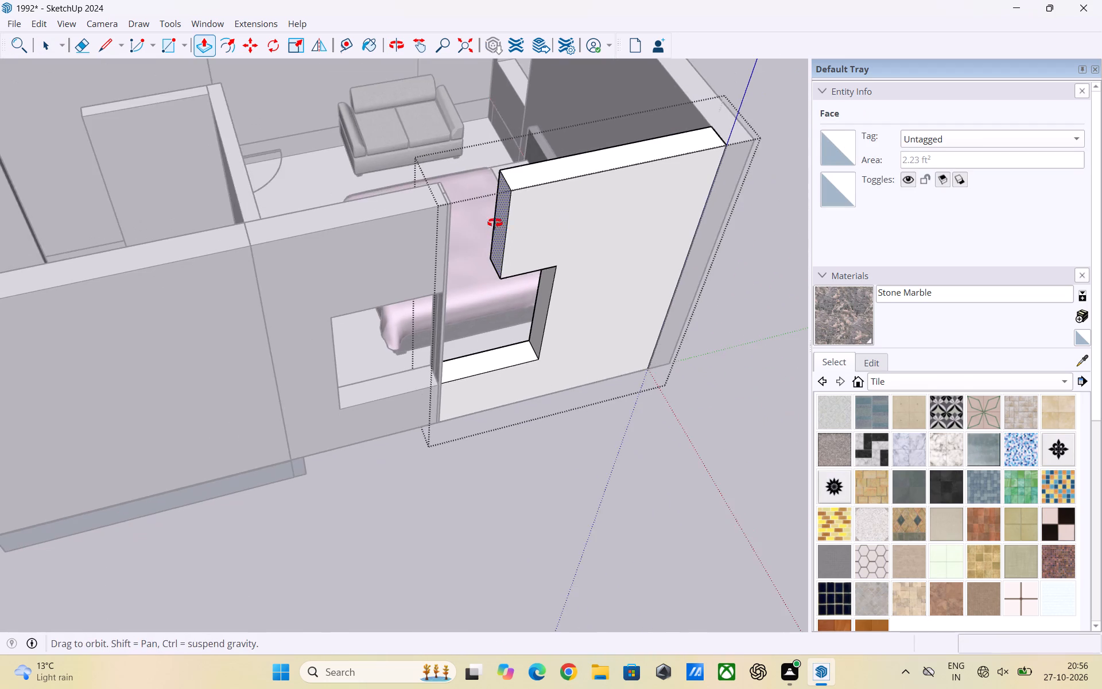
middle_drag(495, 223, 349, 242)
scroll(407, 231, up, 3)
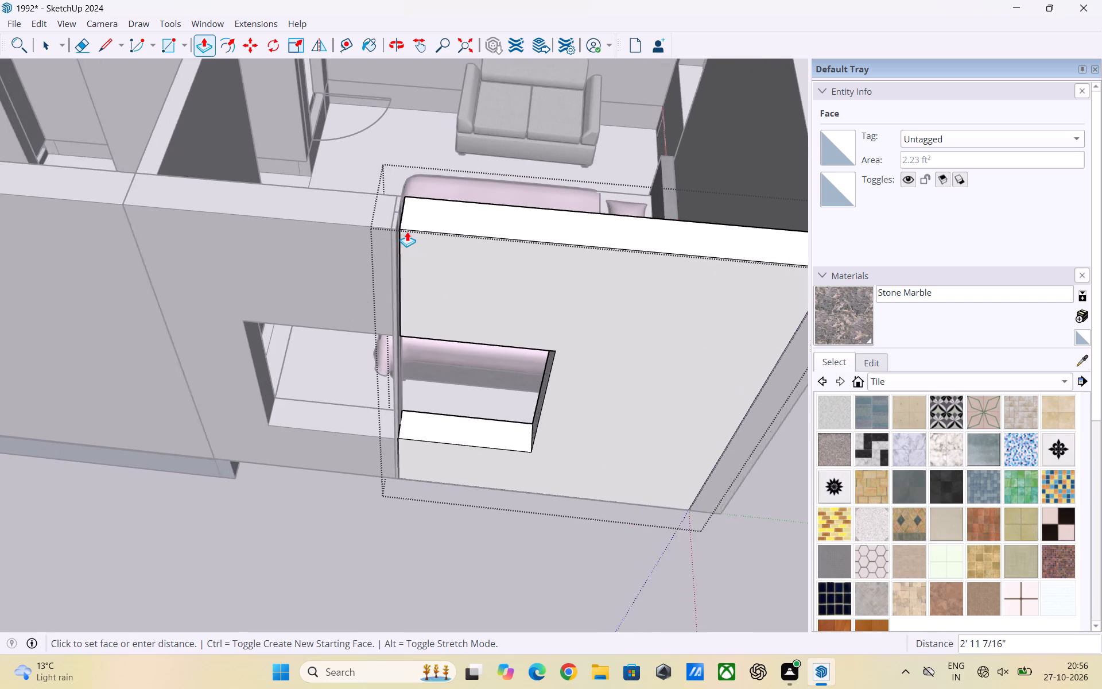
scroll(407, 231, up, 8)
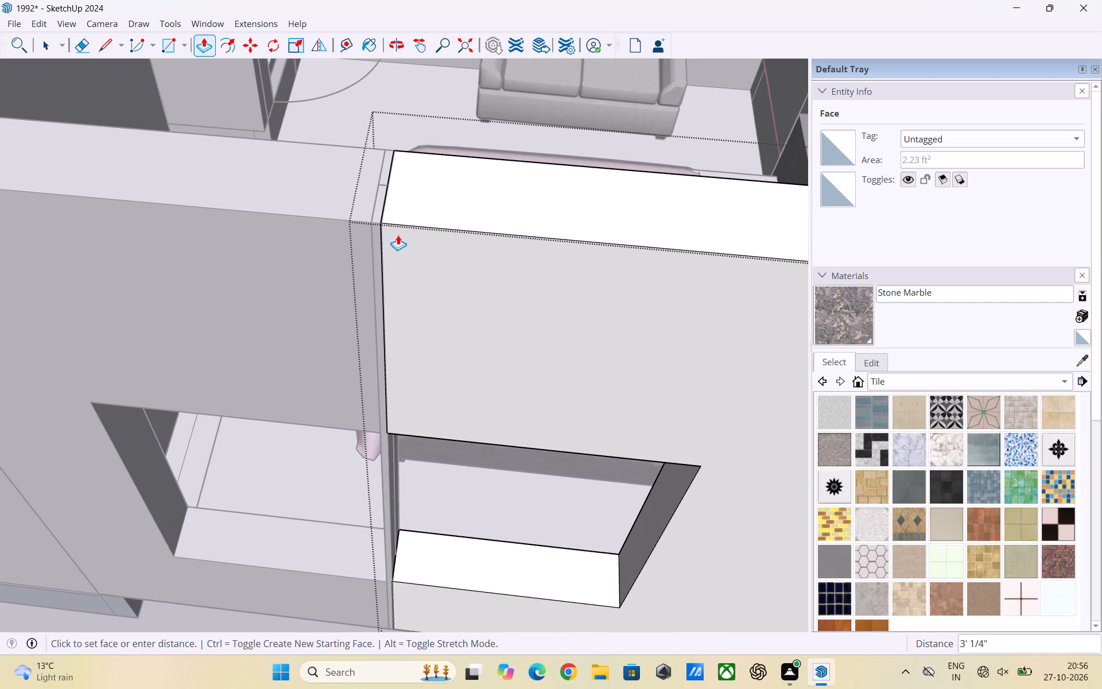
click(398, 235)
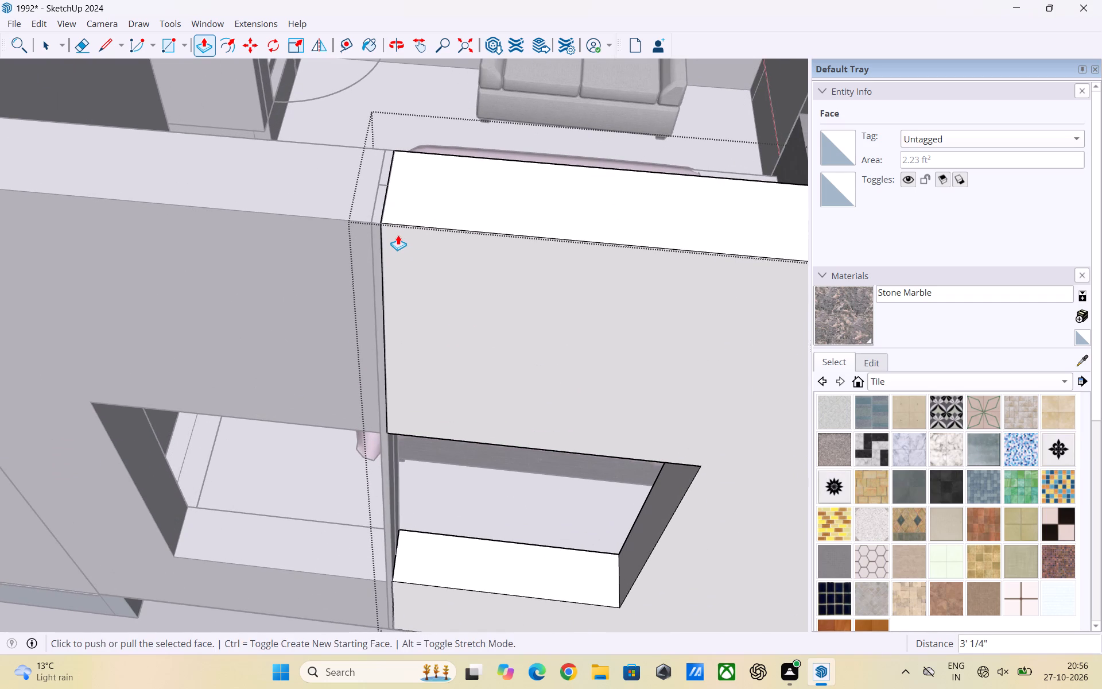
key(space)
click(577, 492)
click(565, 491)
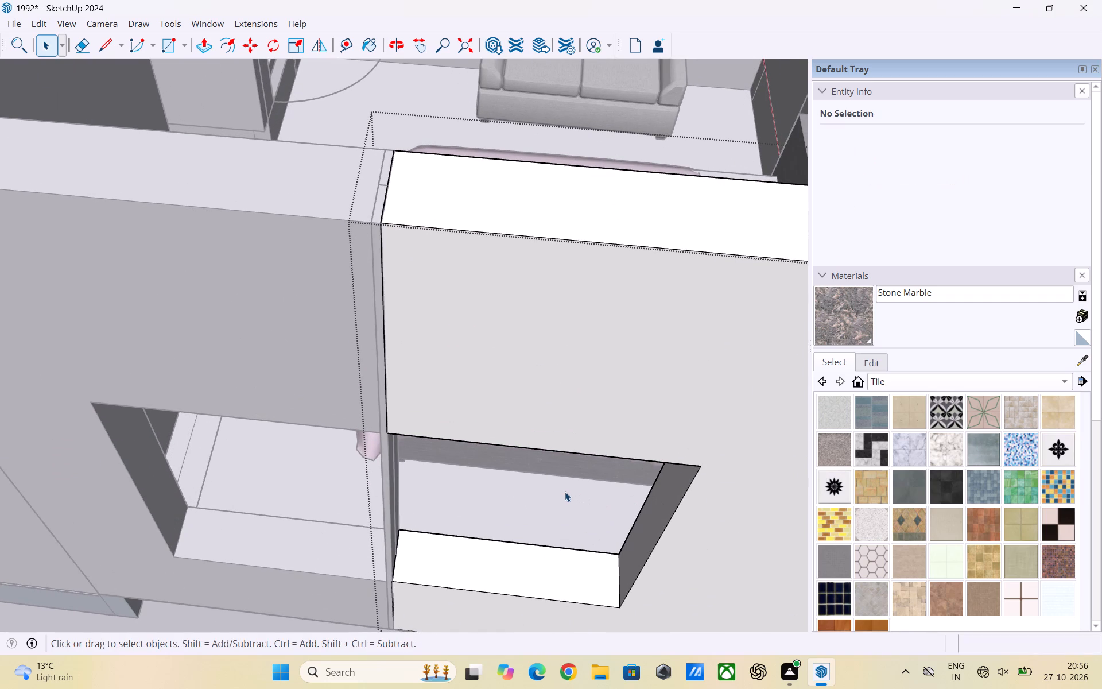
scroll(501, 397, down, 6)
middle_drag(504, 444, 555, 312)
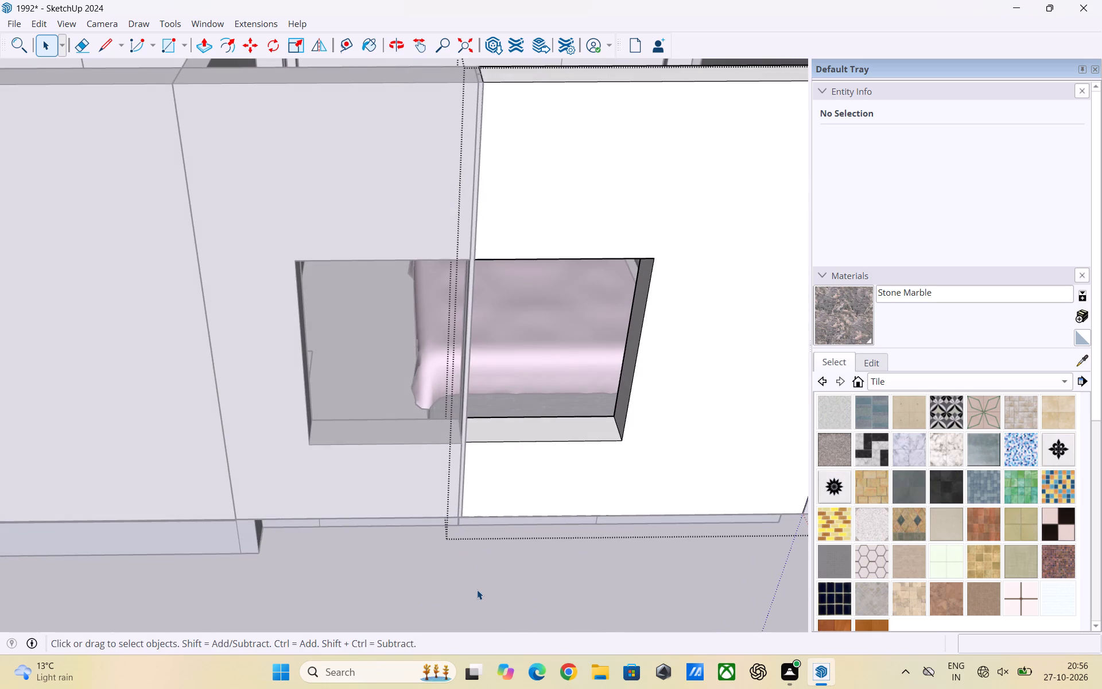
click(477, 590)
Examine the closed wall and its window opening from outside and from inside the pink-bed bedroom.
scroll(467, 528, down, 7)
middle_drag(456, 522, 499, 376)
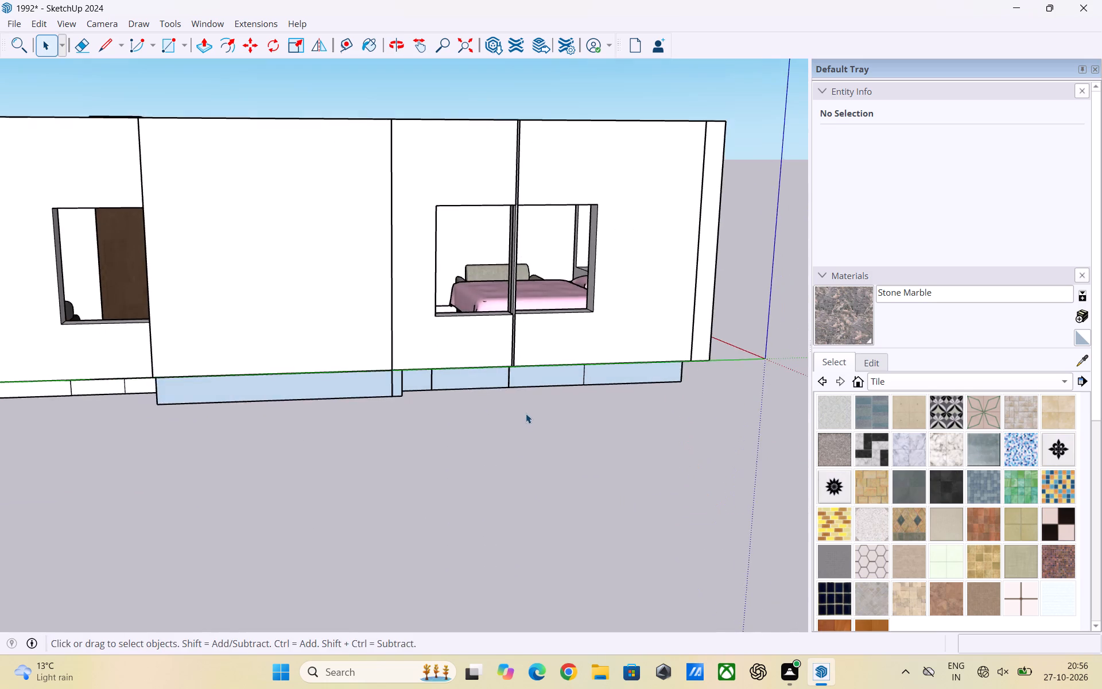
scroll(526, 418, up, 3)
middle_drag(434, 426, 659, 524)
scroll(192, 424, down, 4)
scroll(58, 412, down, 1)
middle_drag(58, 412, 552, 508)
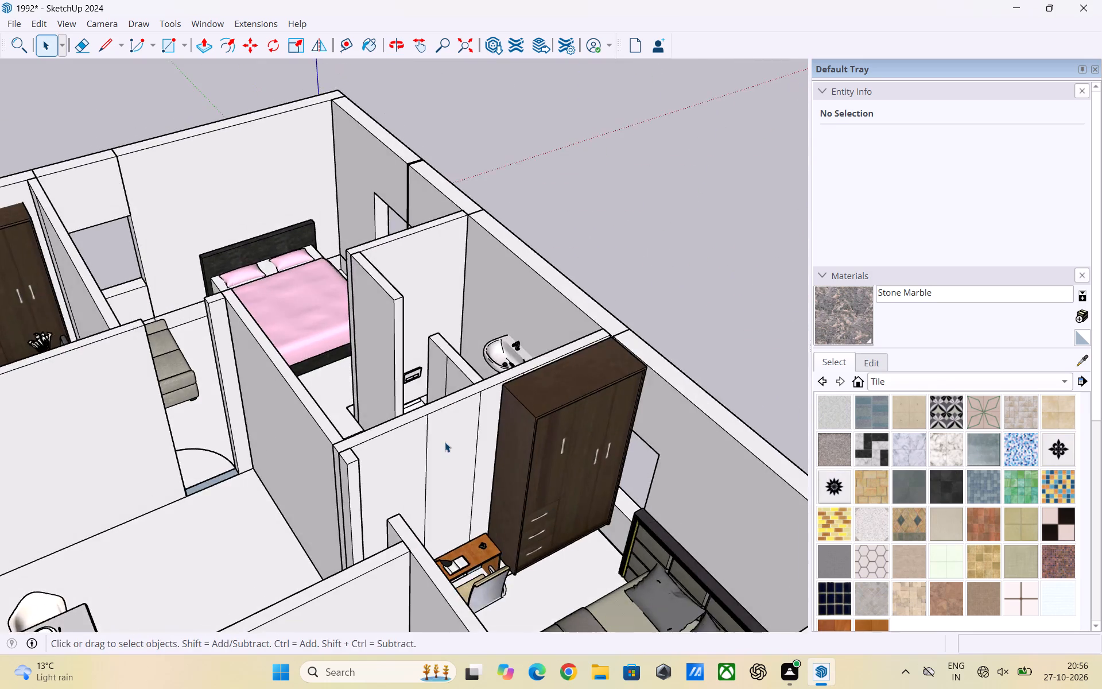
scroll(445, 442, down, 3)
middle_drag(289, 466, 611, 413)
scroll(375, 393, up, 6)
middle_drag(348, 400, 400, 370)
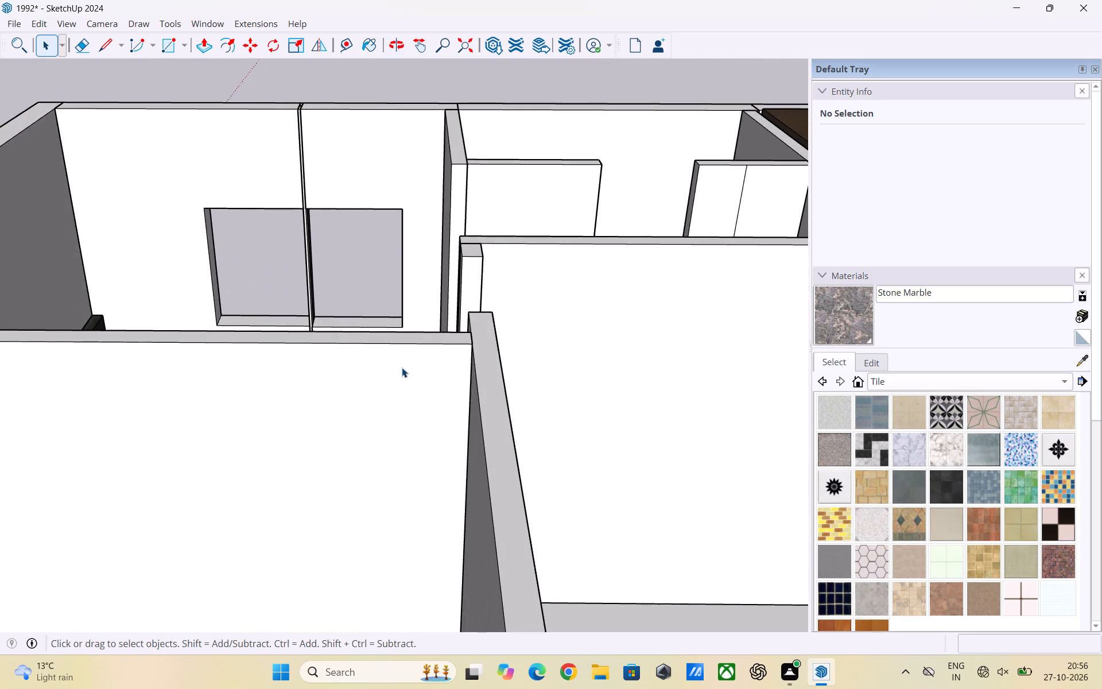
scroll(404, 361, down, 2)
scroll(314, 252, up, 10)
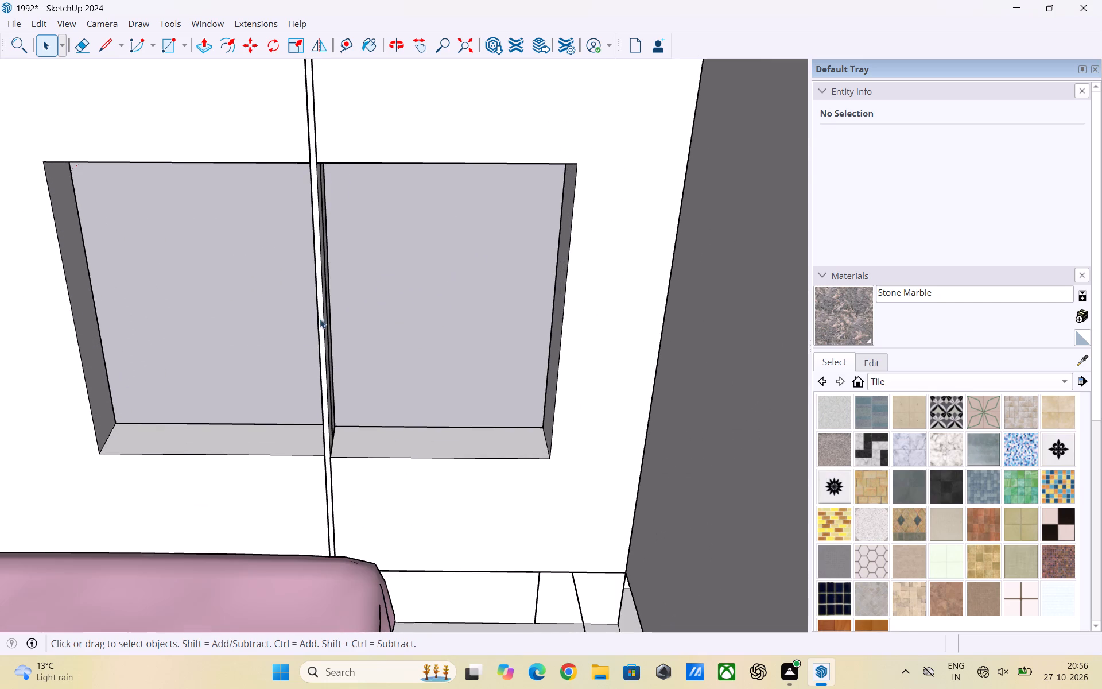
scroll(271, 292, down, 9)
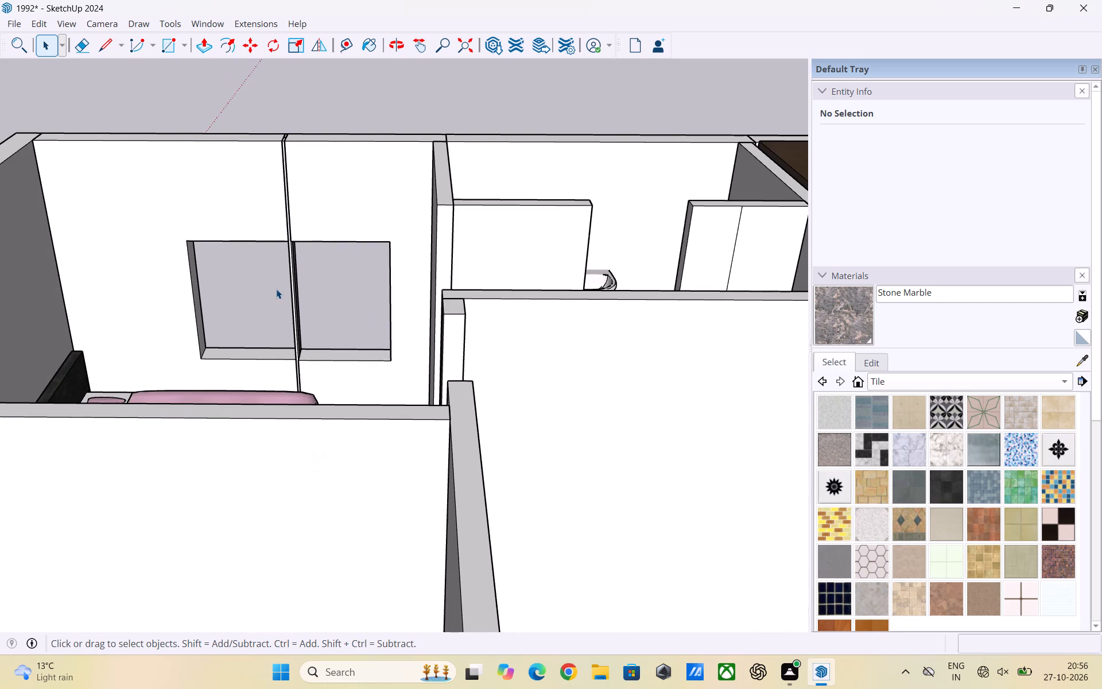
scroll(276, 289, up, 2)
scroll(276, 289, down, 9)
middle_drag(288, 306, 301, 259)
scroll(270, 288, up, 2)
middle_drag(266, 292, 298, 360)
scroll(283, 314, up, 6)
middle_drag(235, 309, 228, 275)
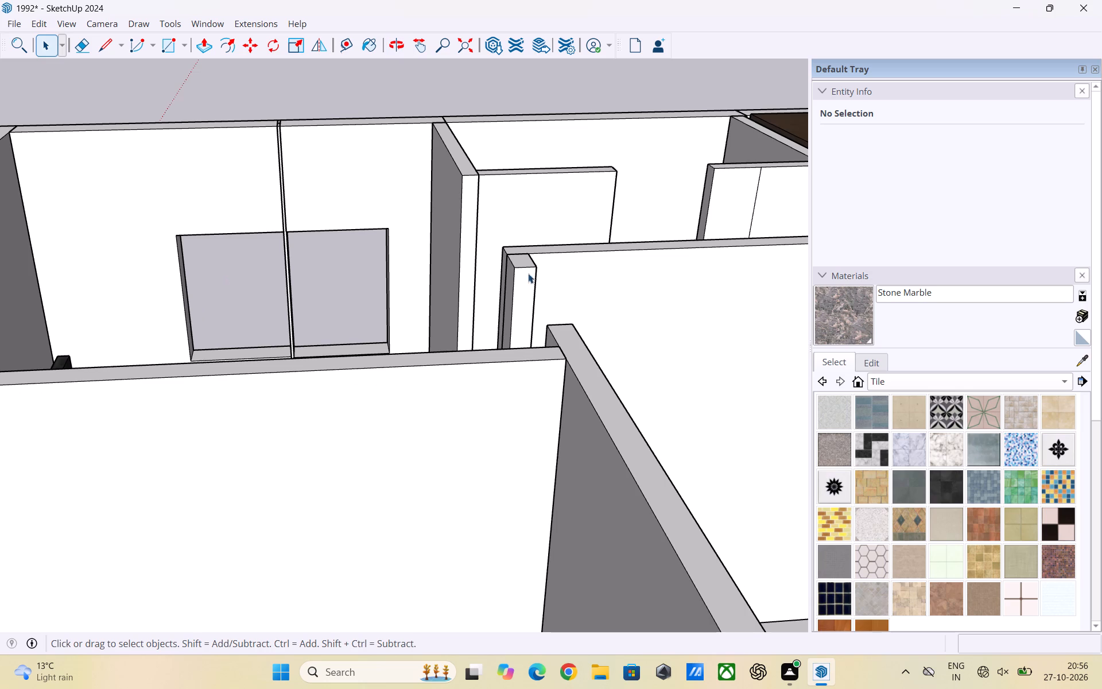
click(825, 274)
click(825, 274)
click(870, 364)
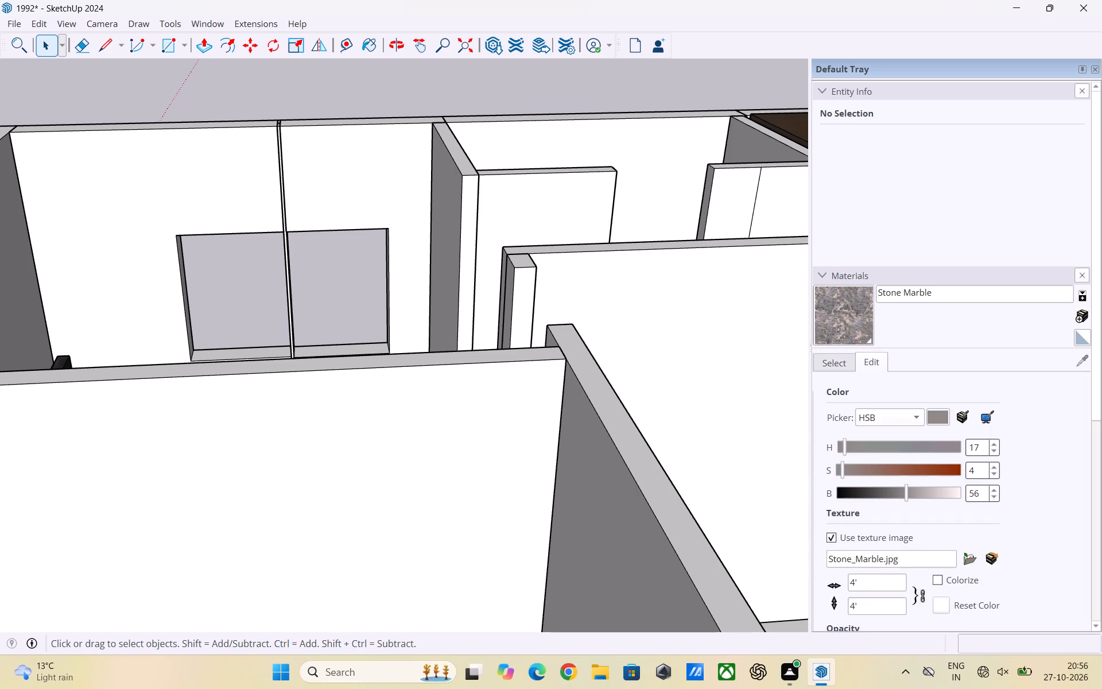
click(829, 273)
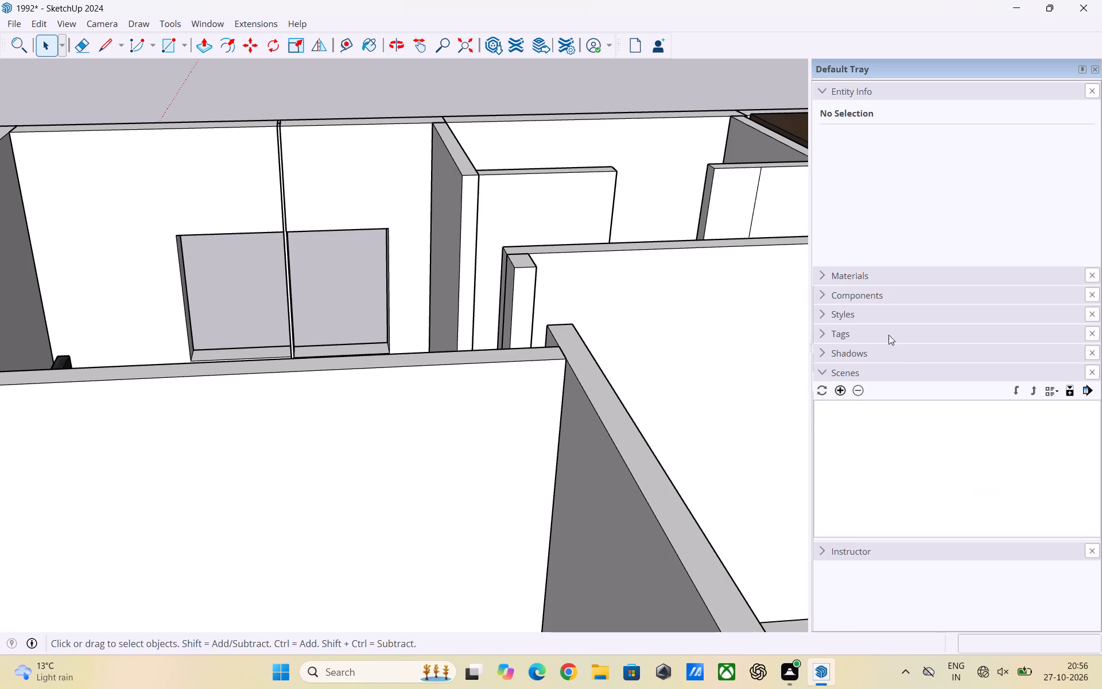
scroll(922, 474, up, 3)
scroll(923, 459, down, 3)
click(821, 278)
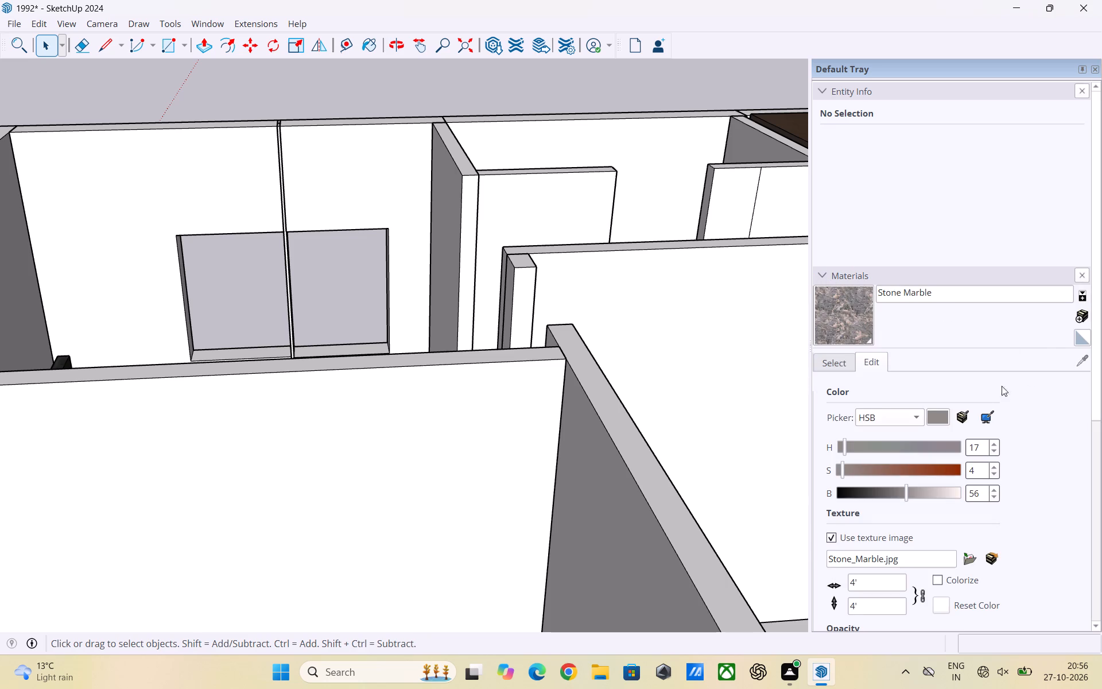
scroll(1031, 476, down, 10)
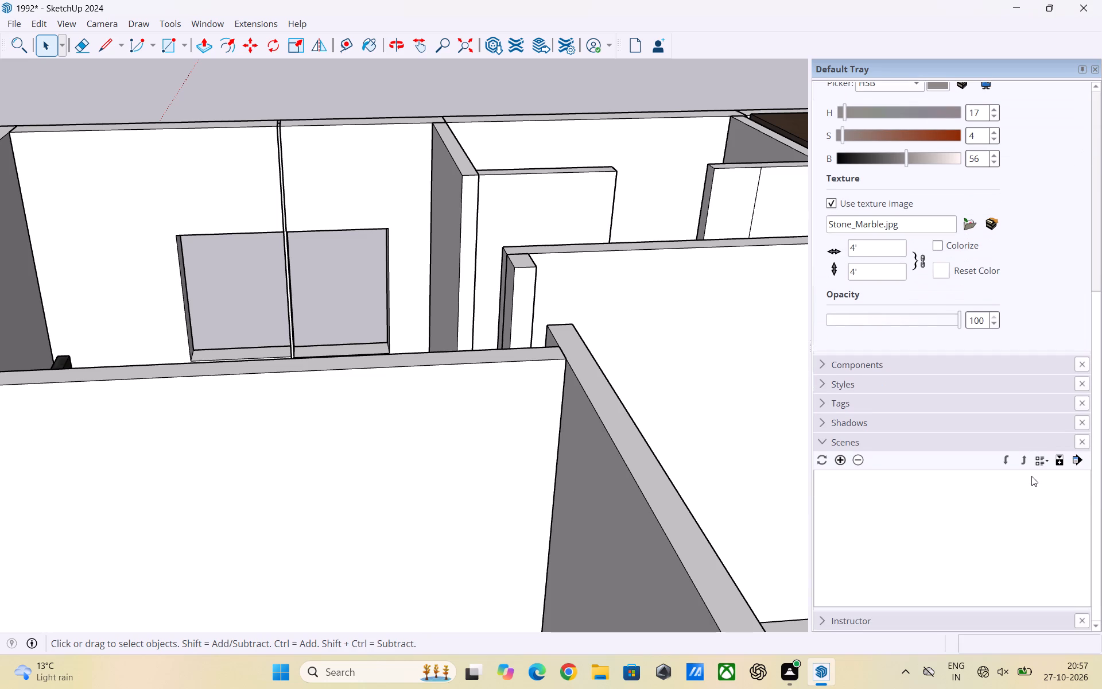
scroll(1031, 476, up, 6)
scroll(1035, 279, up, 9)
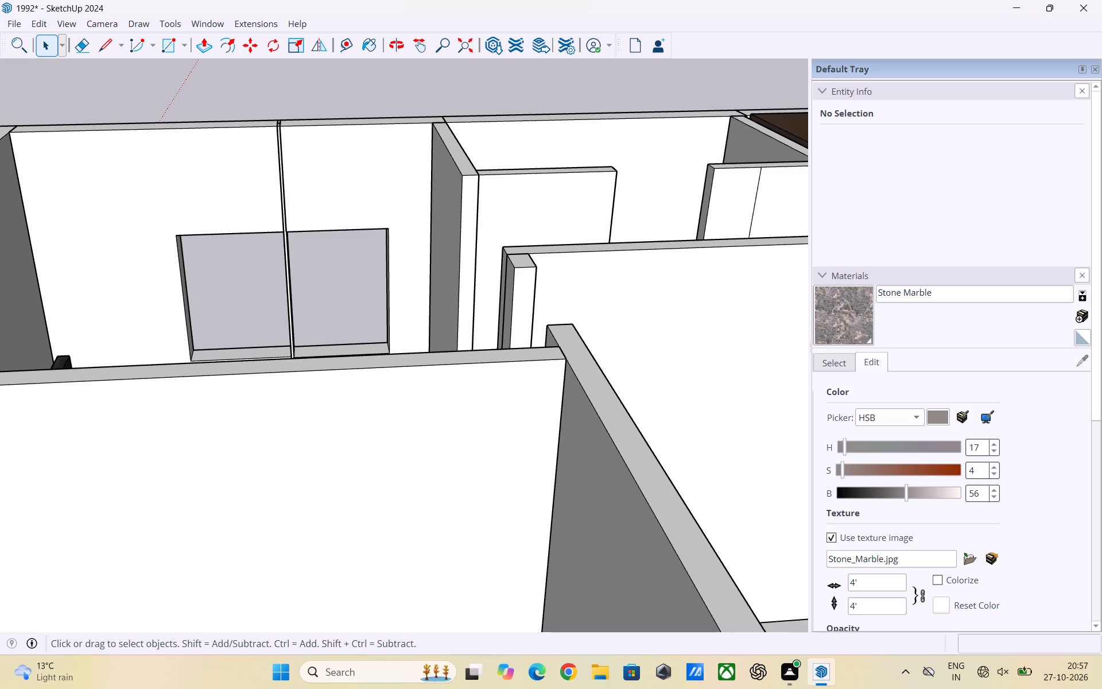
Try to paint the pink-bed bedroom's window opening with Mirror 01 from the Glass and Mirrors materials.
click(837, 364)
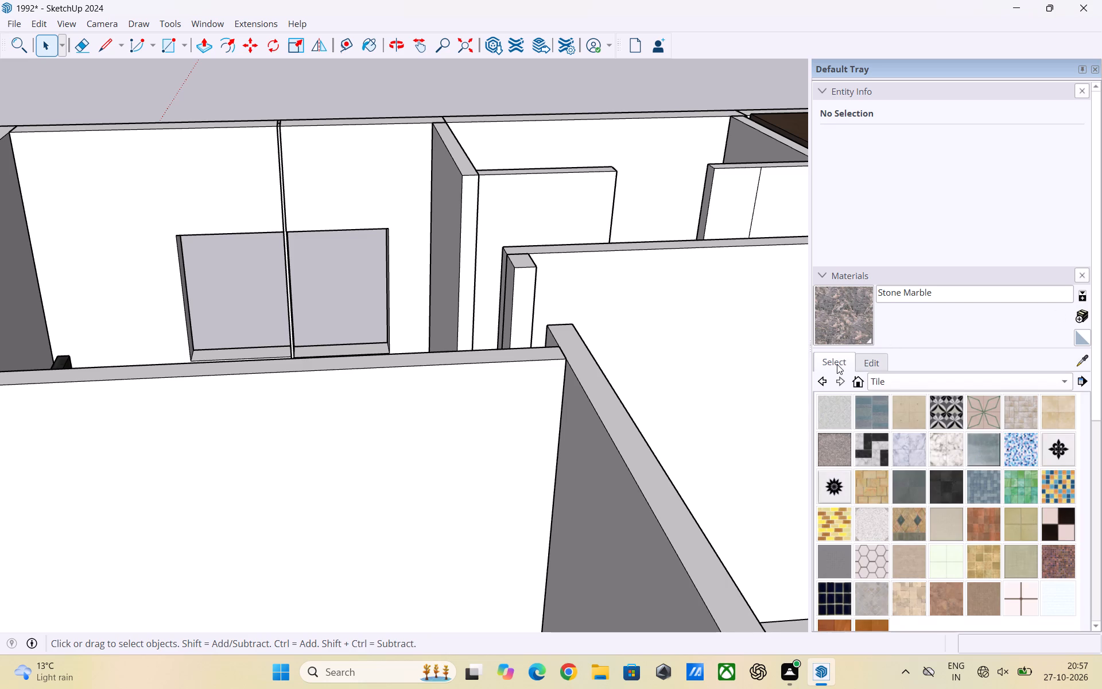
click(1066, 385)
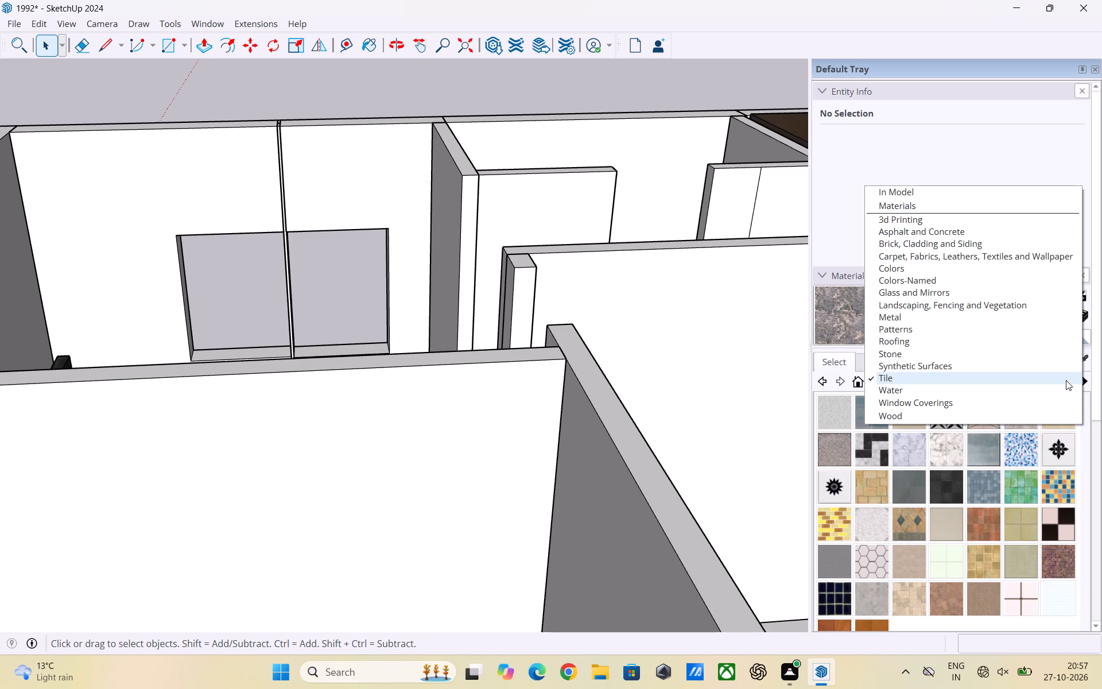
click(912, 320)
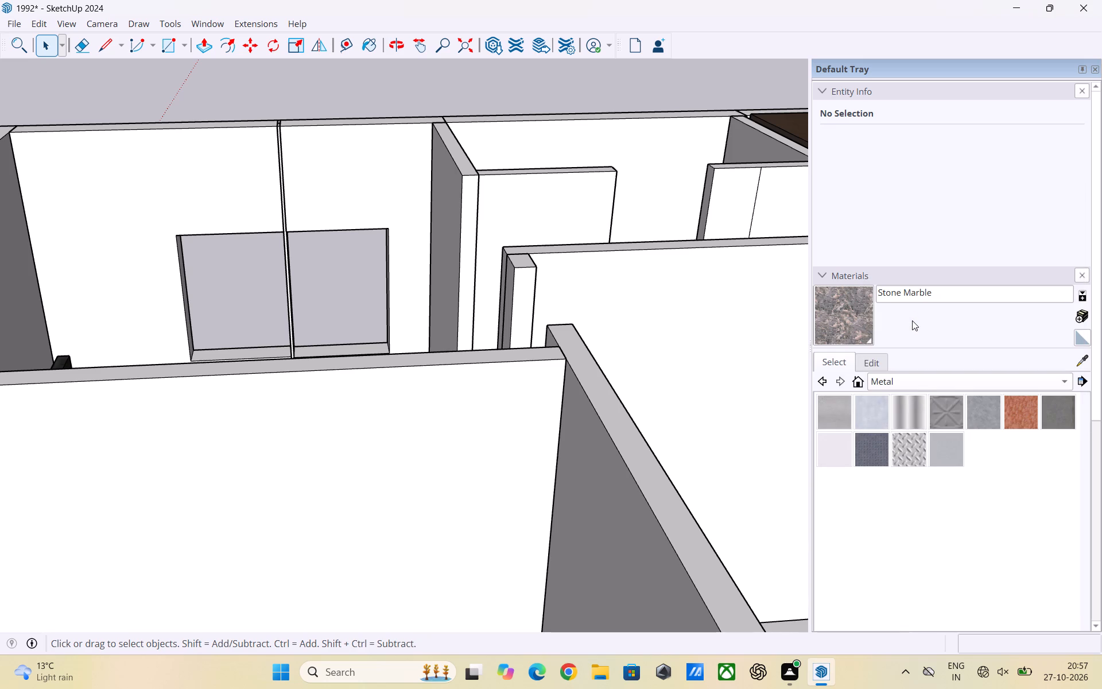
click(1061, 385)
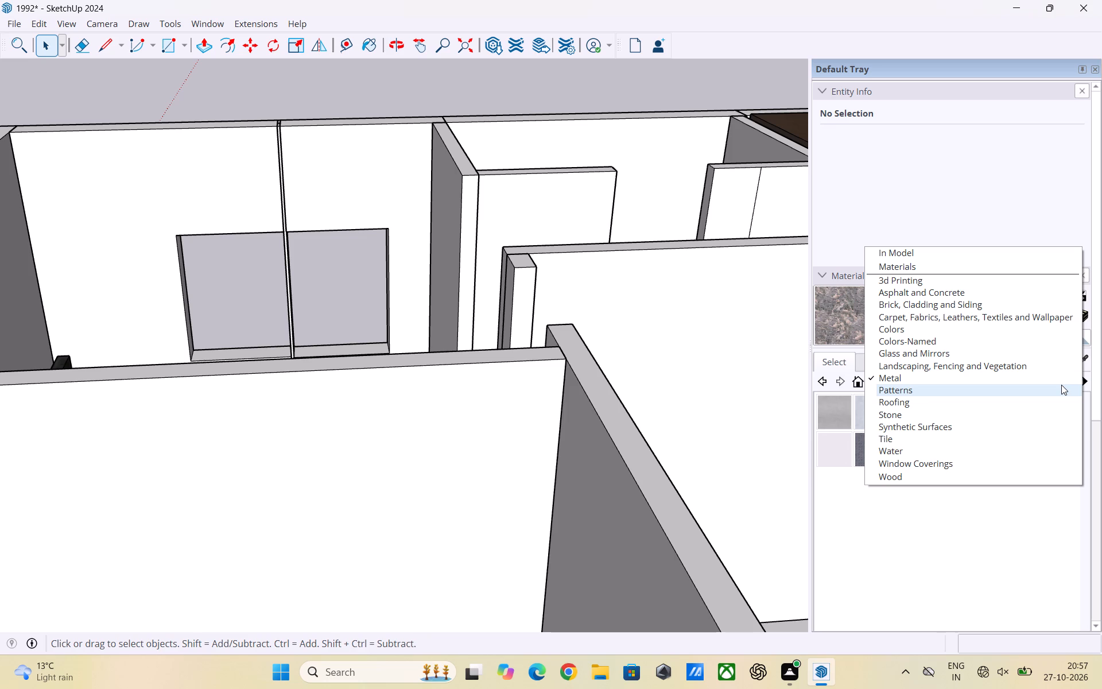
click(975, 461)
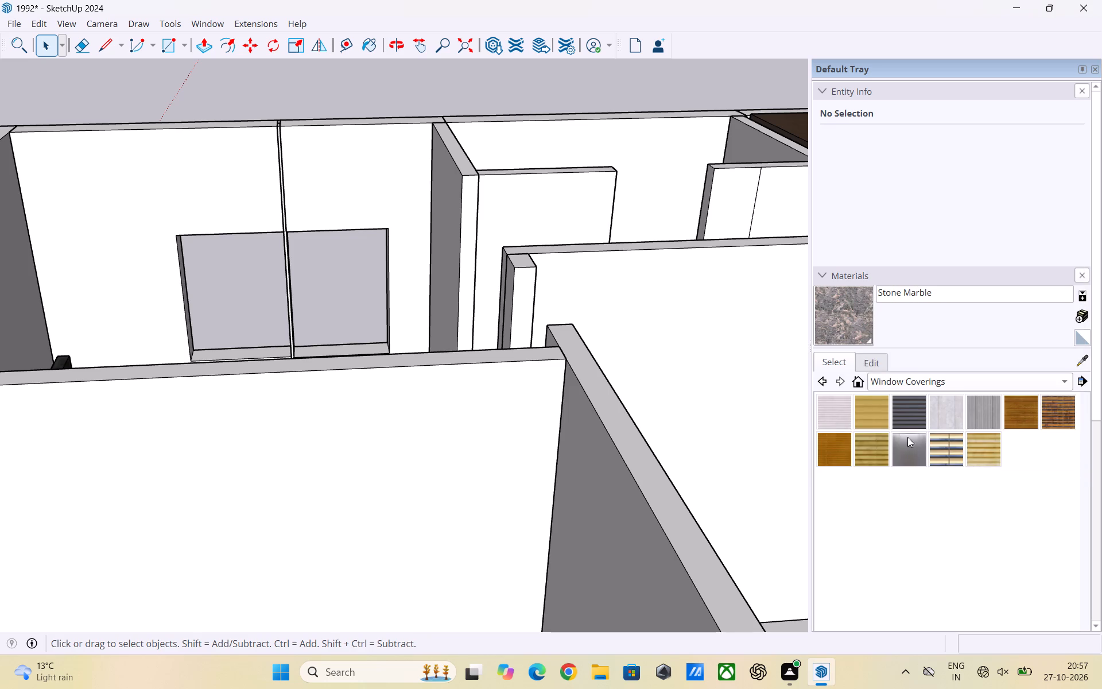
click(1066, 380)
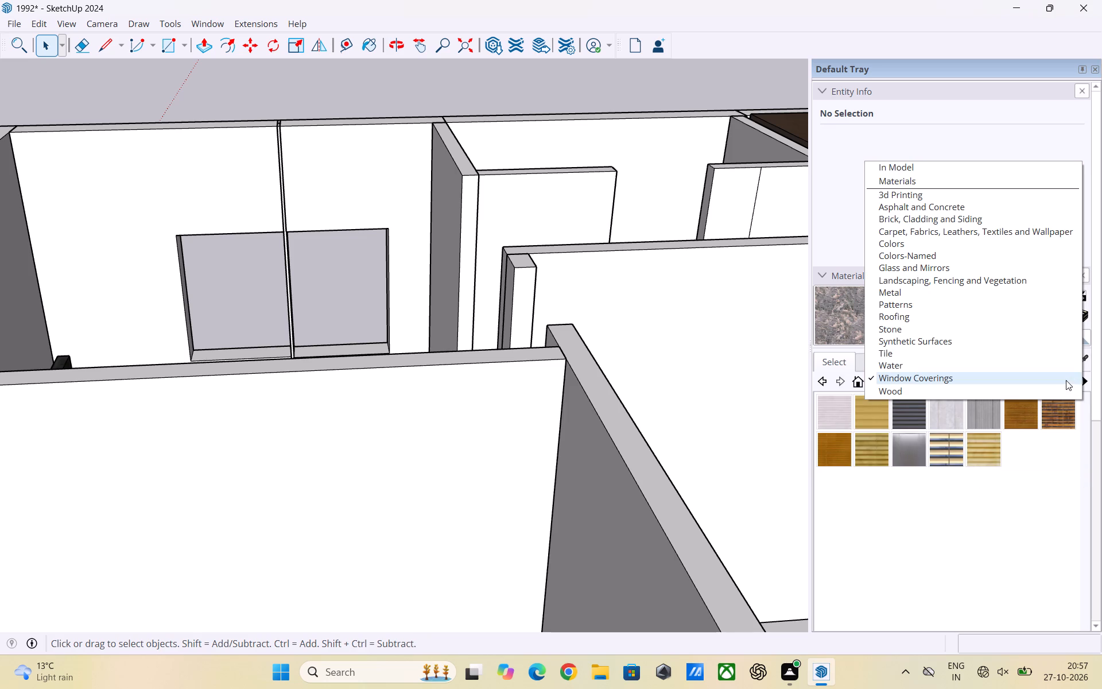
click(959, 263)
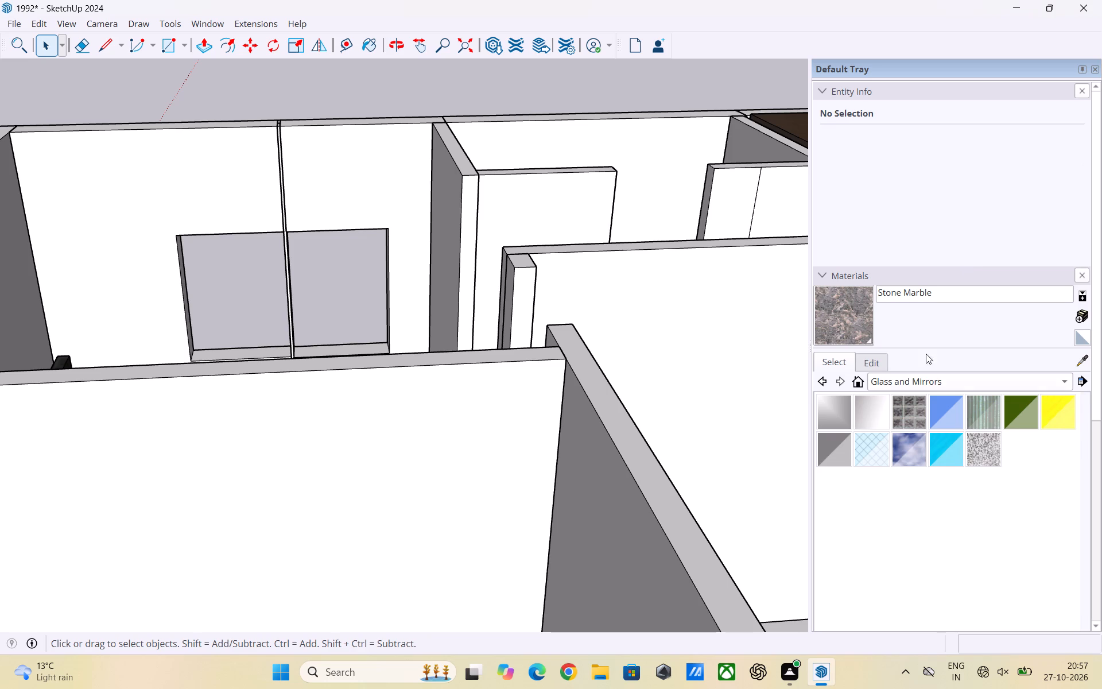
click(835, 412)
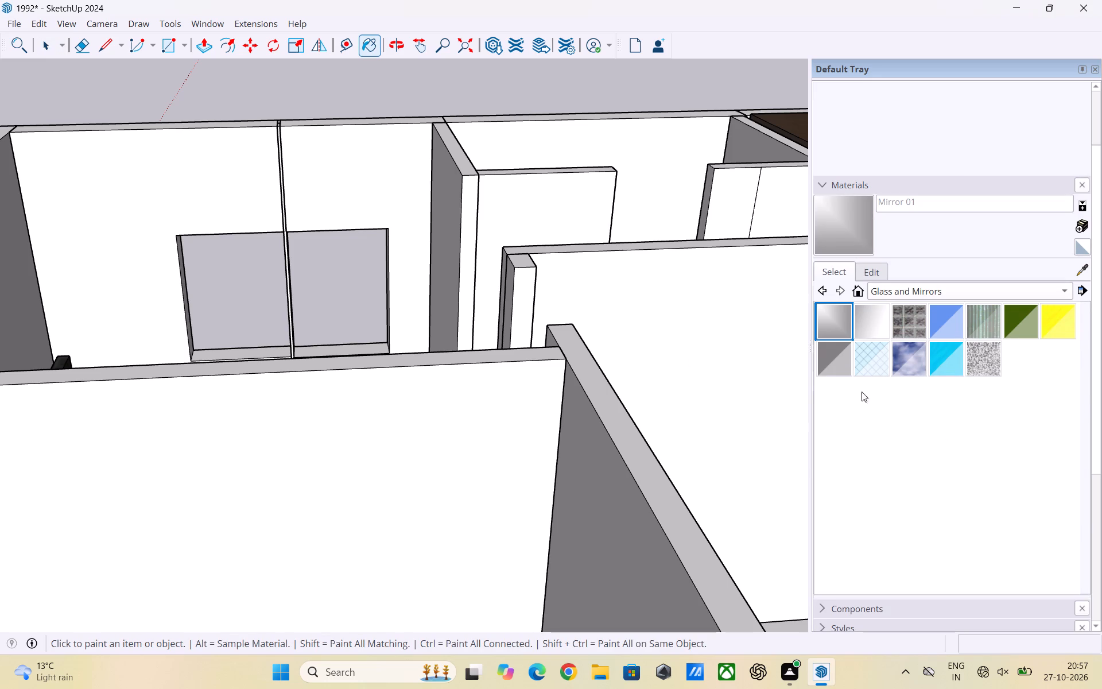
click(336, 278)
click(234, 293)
Examine the pink-bed bedroom's window opening and surrounding walls from several angles, and leave the Paint tool.
scroll(283, 305, up, 2)
middle_drag(292, 335, 358, 236)
middle_drag(411, 263, 374, 416)
scroll(390, 358, down, 1)
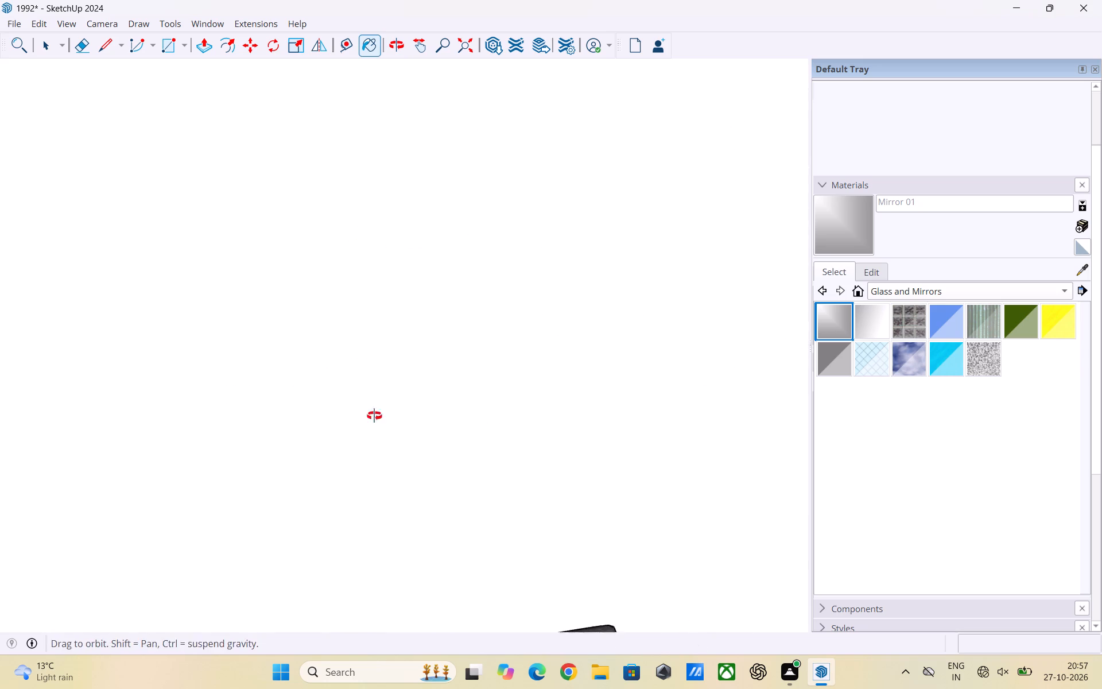
middle_drag(374, 416, 363, 447)
scroll(373, 381, down, 14)
middle_drag(439, 385, 199, 418)
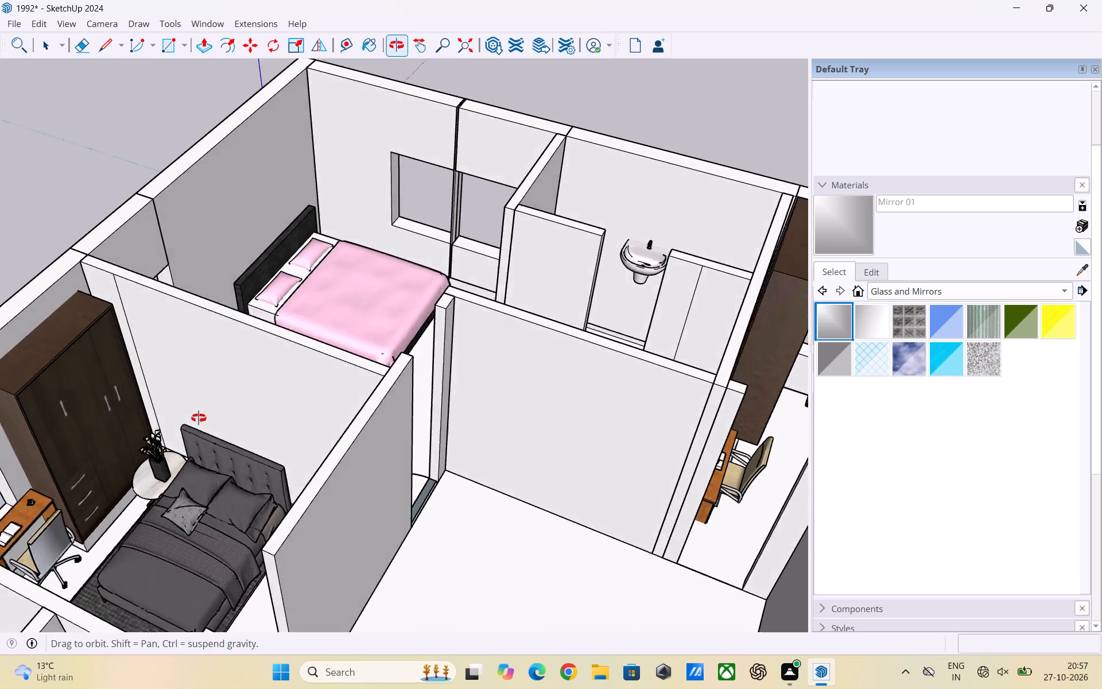
middle_drag(199, 418, 176, 396)
scroll(360, 315, up, 3)
scroll(452, 239, up, 3)
scroll(457, 229, down, 3)
middle_drag(457, 230, 599, 218)
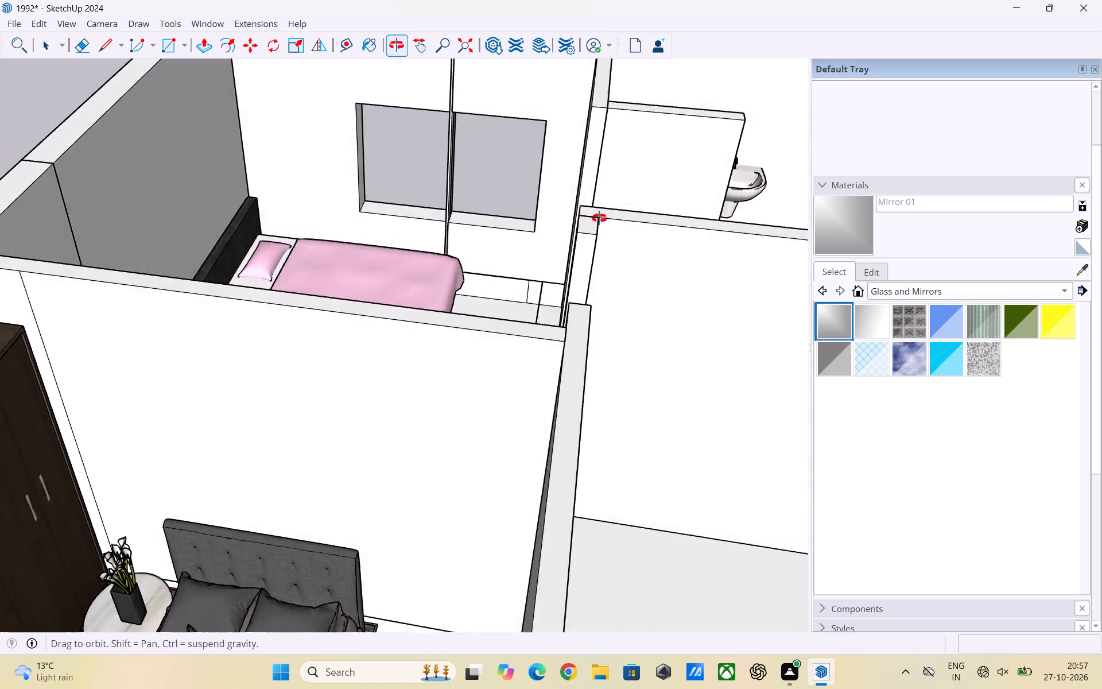
middle_drag(599, 218, 637, 196)
scroll(518, 193, up, 2)
middle_drag(478, 212, 487, 260)
scroll(435, 246, down, 3)
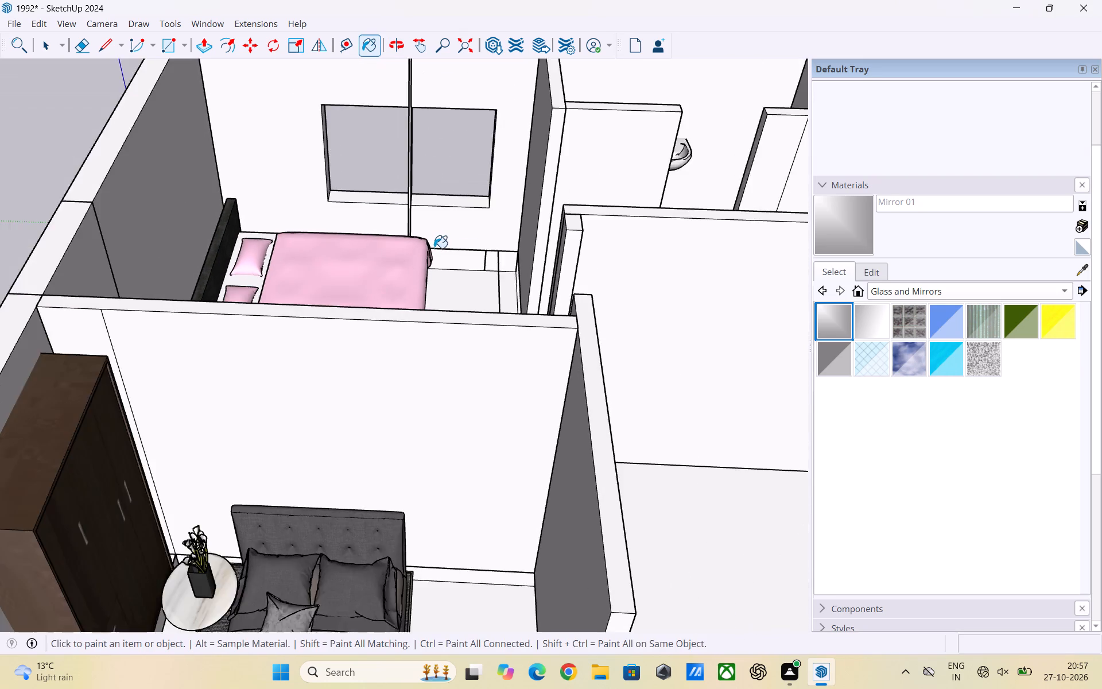
scroll(434, 247, down, 3)
key(space)
Look over the whole furnished apartment from above.
scroll(126, 297, down, 3)
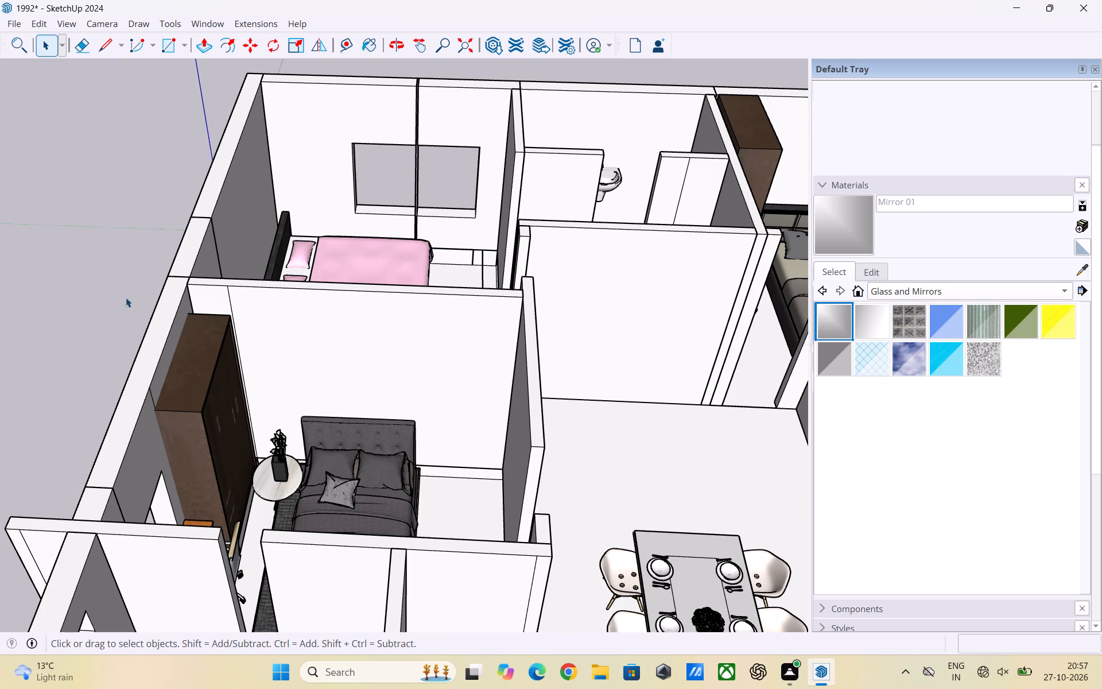
scroll(130, 295, down, 4)
scroll(274, 376, down, 3)
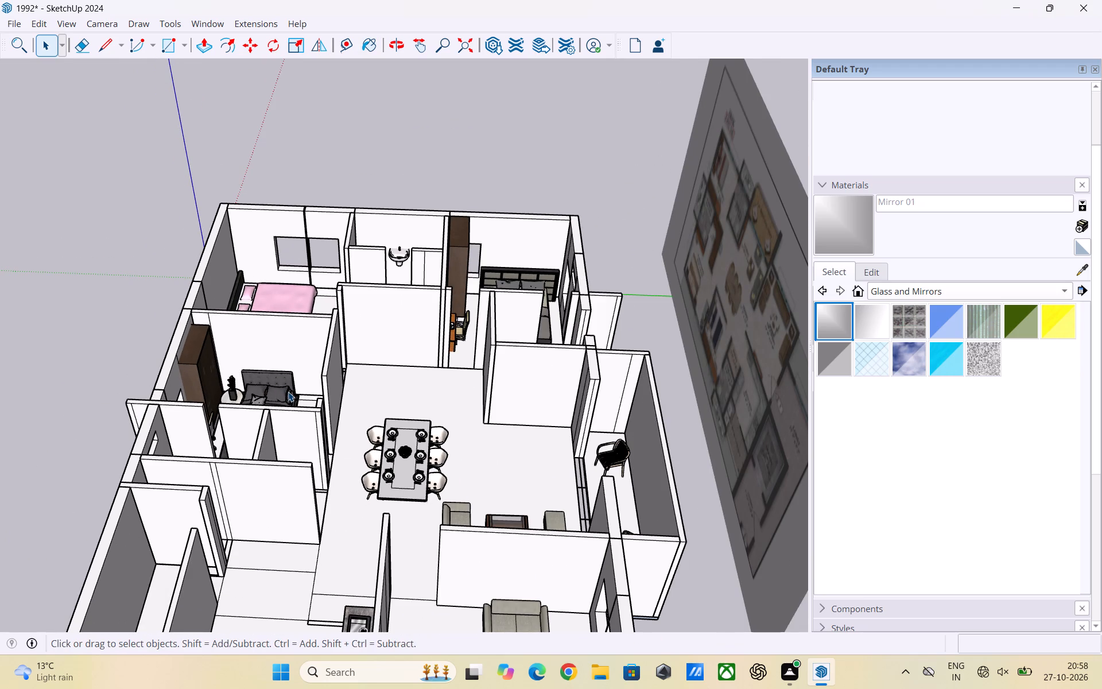
scroll(288, 392, down, 1)
scroll(260, 450, up, 4)
scroll(260, 450, down, 2)
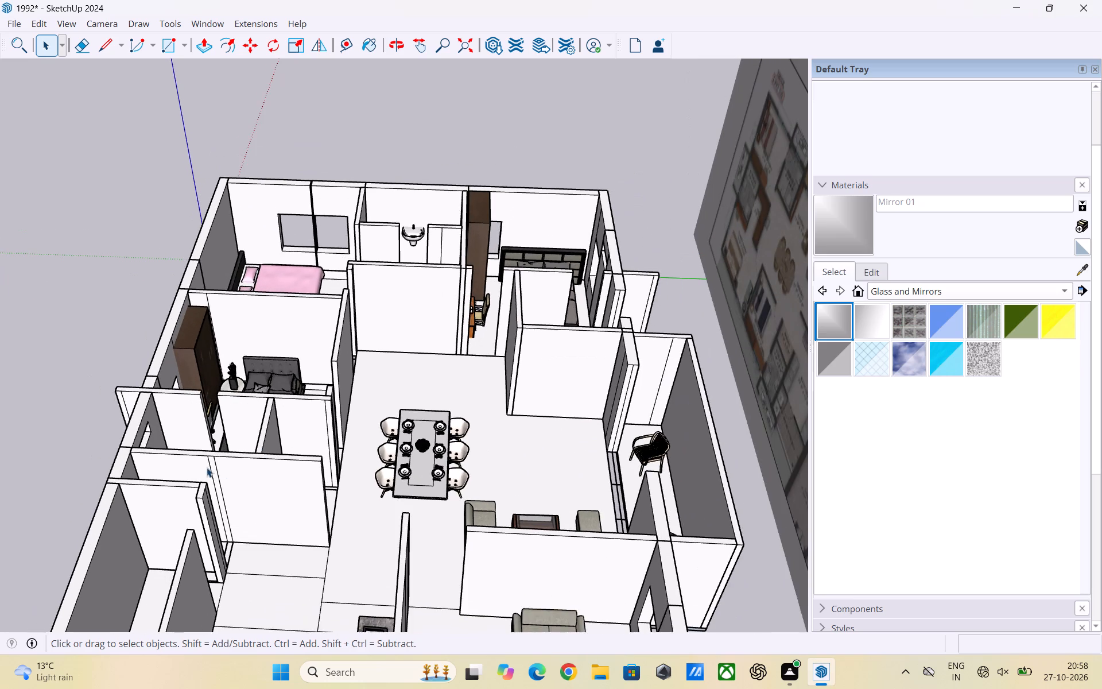
scroll(201, 460, up, 1)
scroll(203, 428, down, 3)
scroll(218, 434, up, 1)
scroll(235, 422, down, 4)
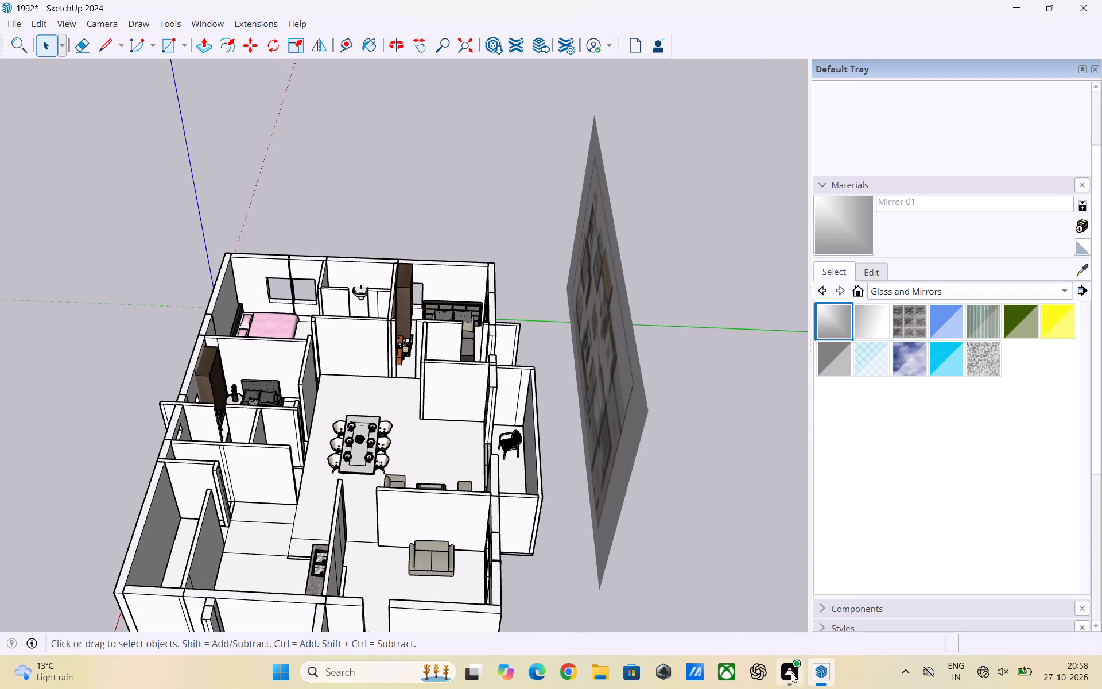
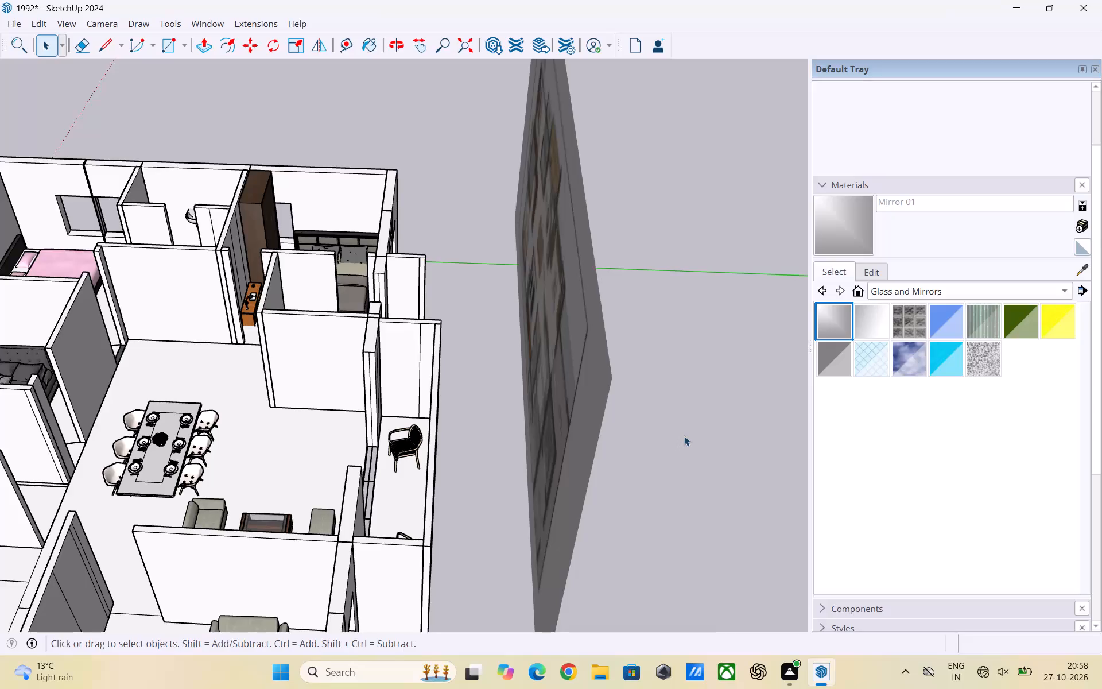
Look over the whole furnished apartment from several angles and compare it with the upright reference plan.
scroll(685, 435, up, 3)
scroll(690, 431, down, 3)
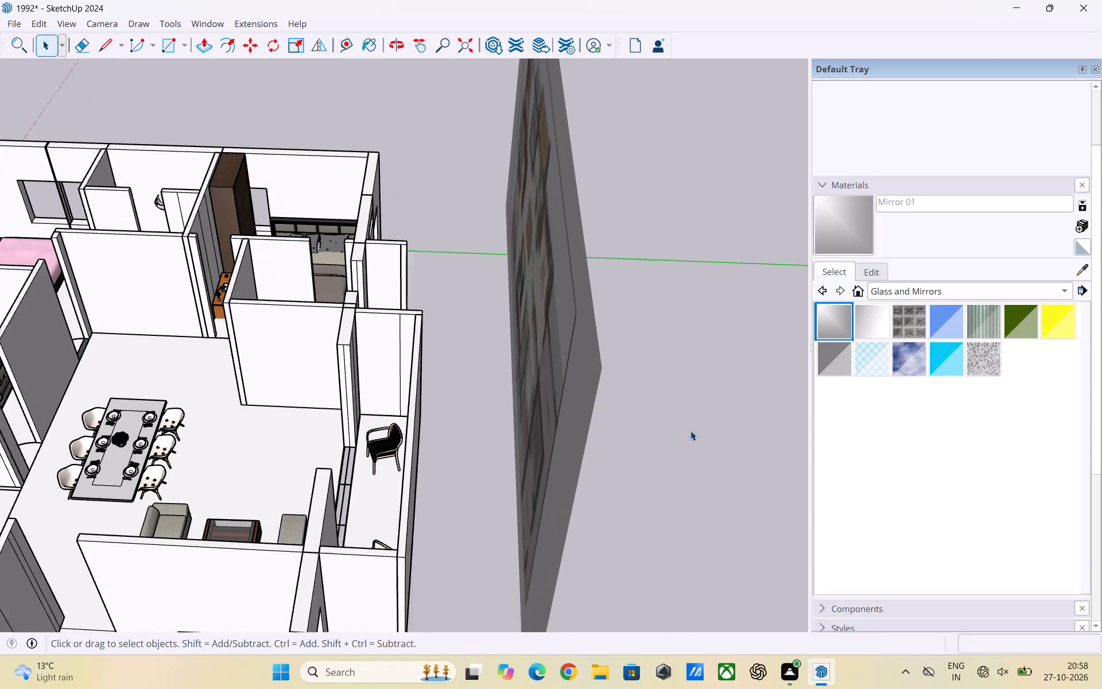
scroll(691, 431, down, 7)
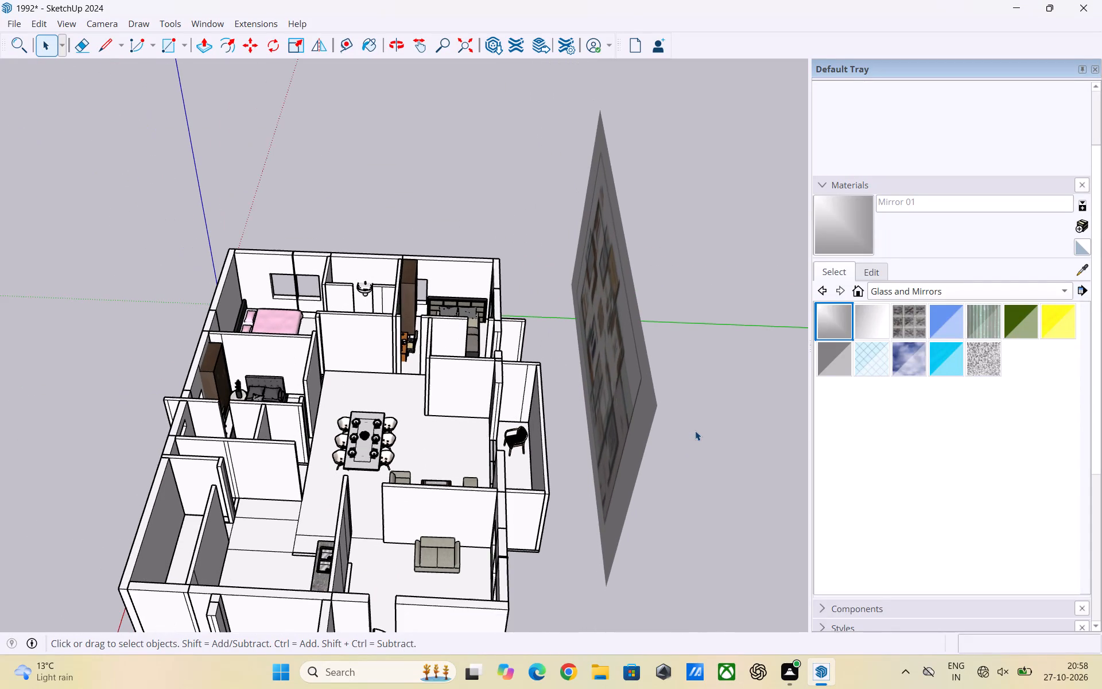
scroll(697, 424, up, 6)
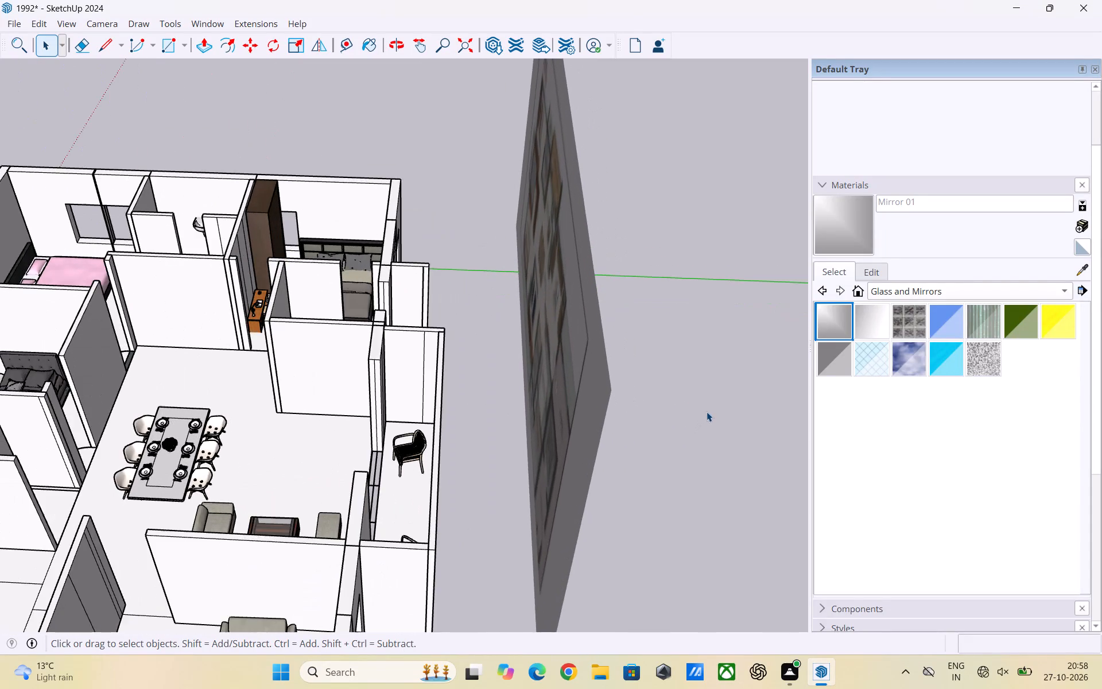
scroll(707, 412, down, 4)
scroll(751, 391, down, 2)
scroll(625, 458, up, 3)
scroll(680, 416, down, 2)
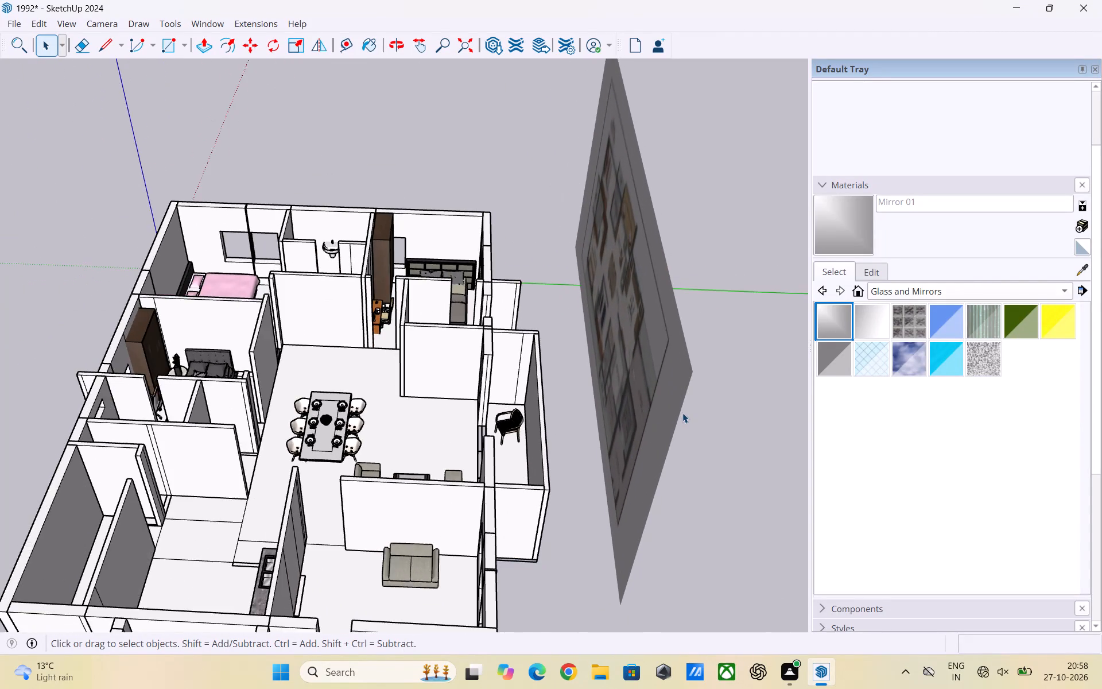
scroll(682, 413, down, 5)
scroll(562, 419, up, 10)
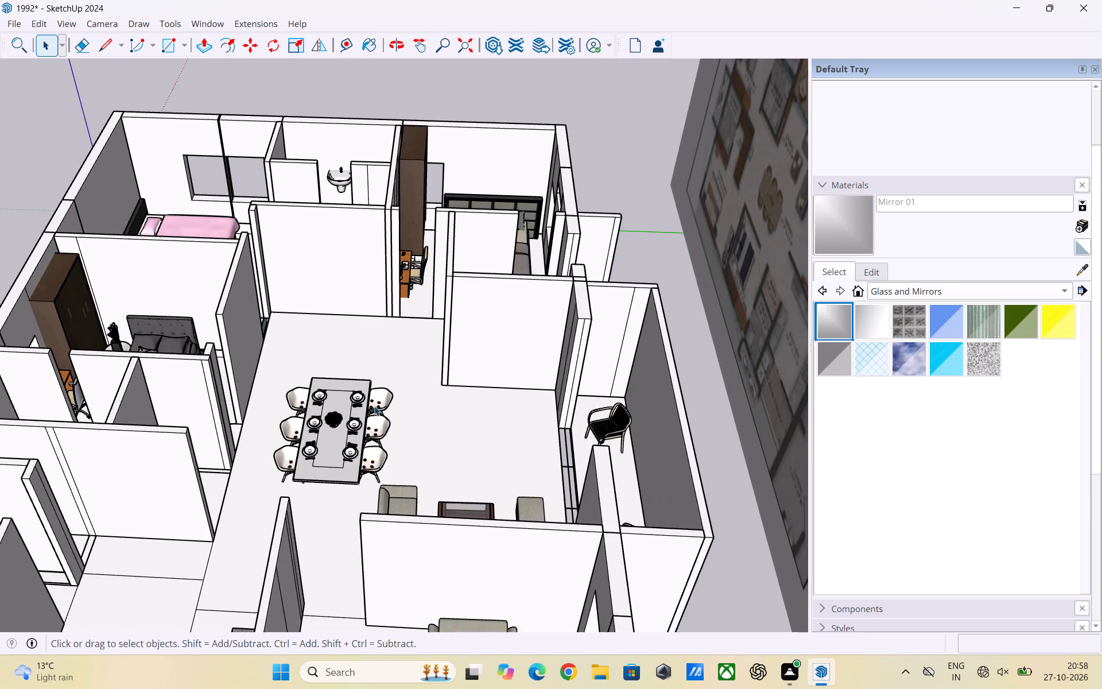
scroll(381, 408, down, 5)
scroll(522, 385, down, 3)
middle_drag(629, 415, 333, 458)
scroll(340, 424, up, 3)
middle_drag(304, 438, 668, 407)
scroll(521, 388, up, 3)
scroll(573, 400, up, 2)
middle_drag(582, 395, 452, 439)
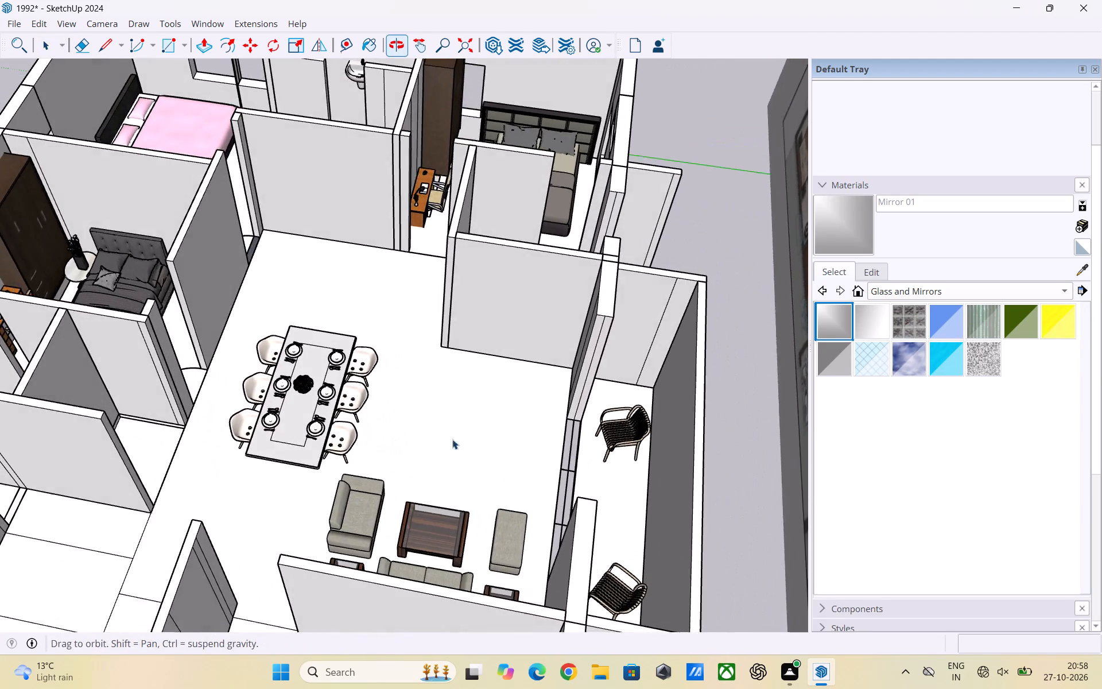
middle_drag(452, 439, 466, 454)
scroll(432, 416, down, 6)
scroll(203, 465, down, 5)
middle_drag(296, 502, 229, 514)
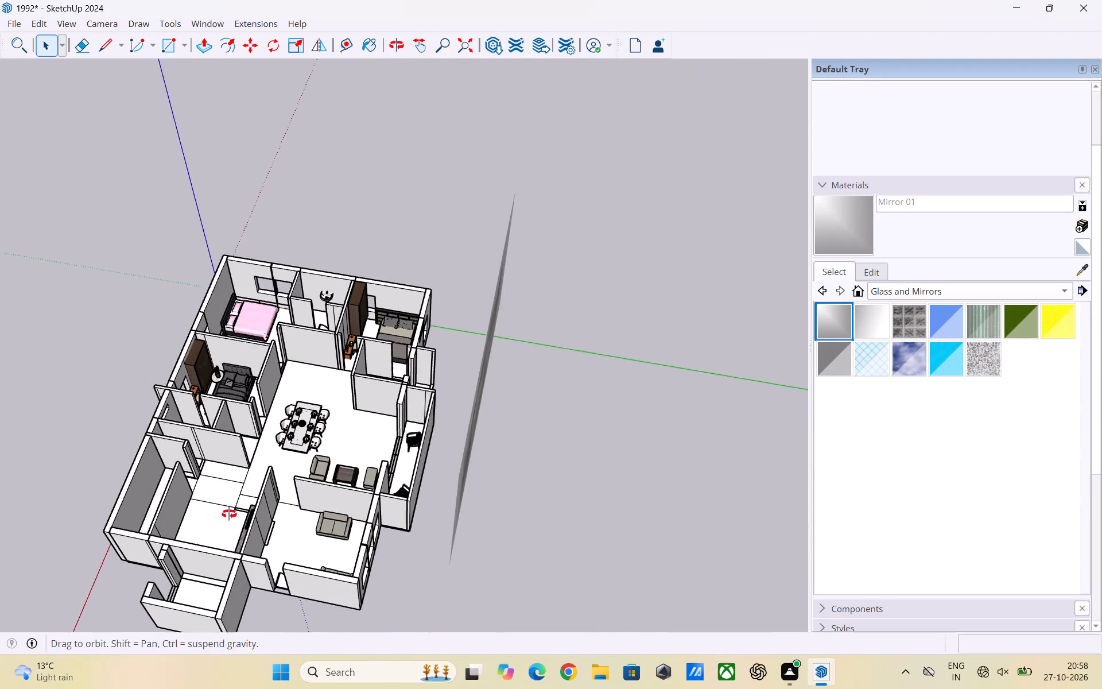
middle_drag(229, 514, 157, 509)
scroll(192, 489, up, 7)
middle_drag(189, 552, 371, 515)
scroll(383, 529, up, 3)
scroll(386, 525, down, 2)
scroll(245, 523, down, 3)
middle_drag(261, 524, 328, 586)
scroll(402, 396, down, 1)
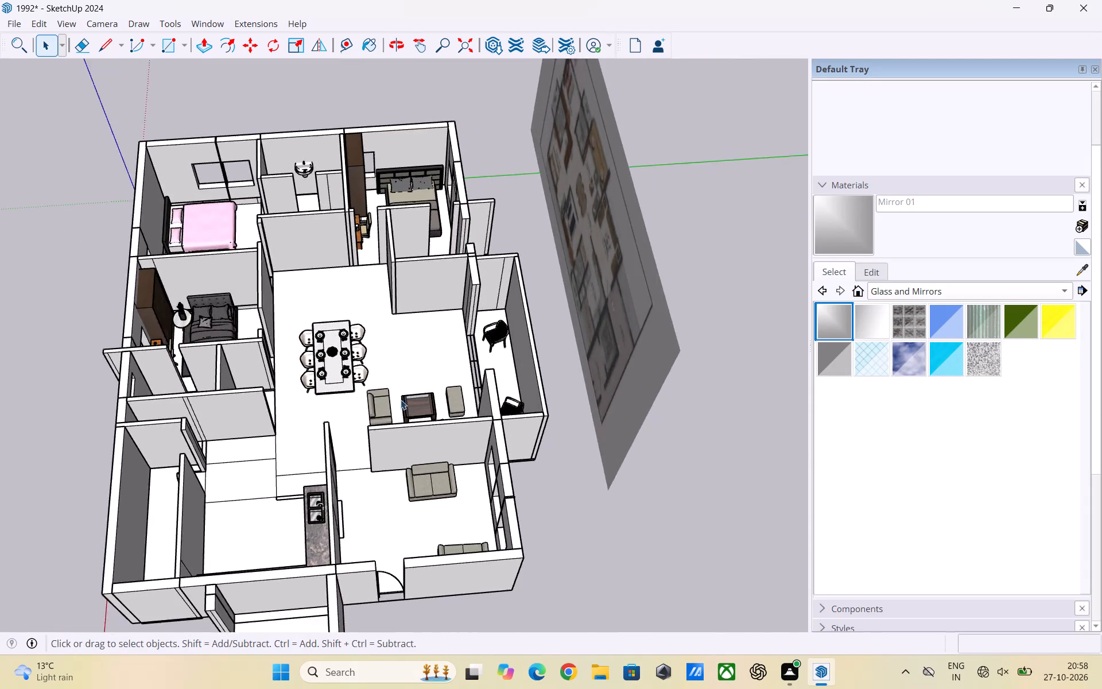
scroll(401, 400, down, 2)
middle_drag(405, 432, 820, 416)
scroll(412, 416, up, 2)
middle_drag(362, 400, 552, 380)
scroll(316, 267, up, 2)
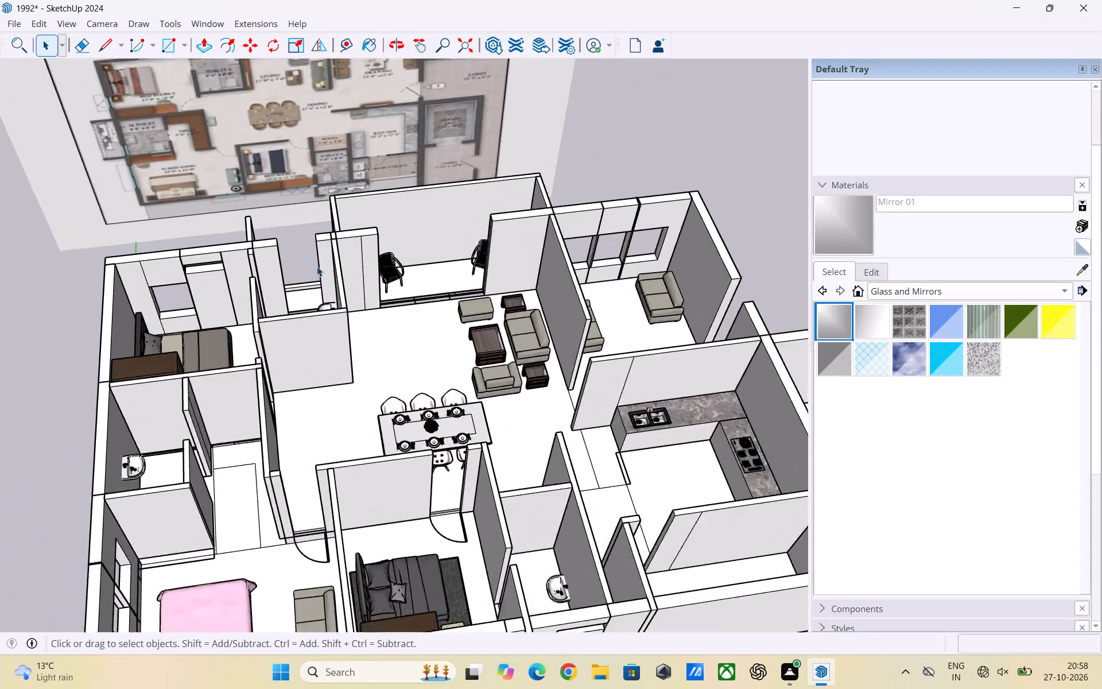
Delete the vertical line dividing the end face of the outer wall beside the opening in the bathroom near the balcony.
scroll(317, 266, up, 5)
middle_drag(314, 276, 315, 346)
scroll(299, 311, up, 3)
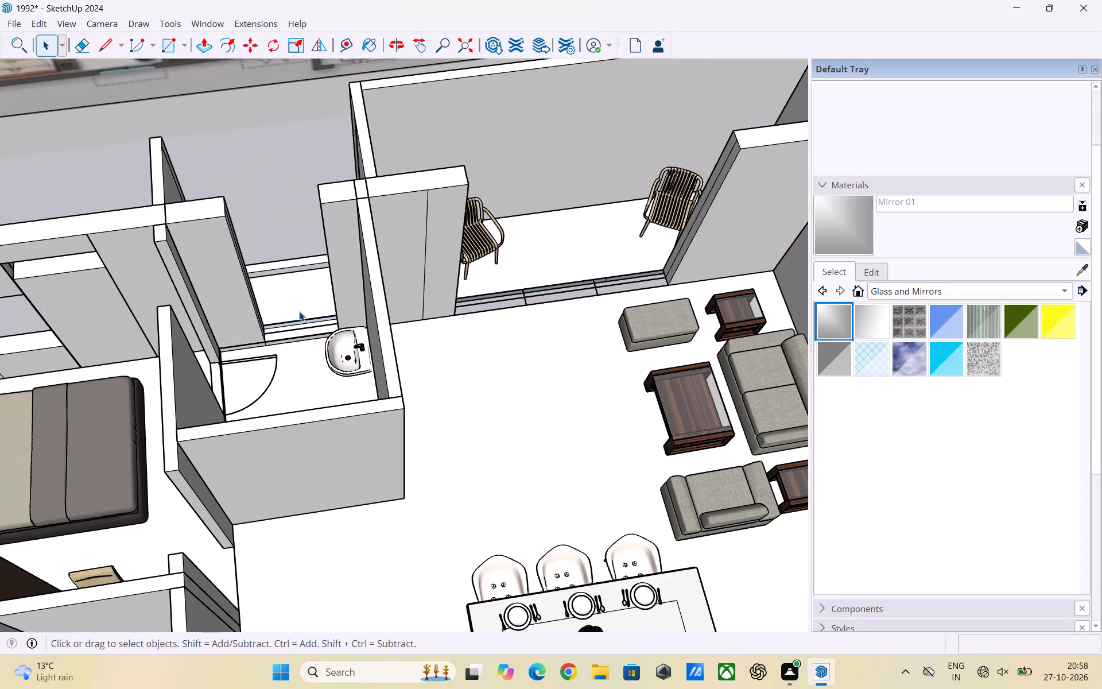
middle_drag(275, 346, 319, 432)
scroll(284, 312, up, 2)
middle_drag(316, 324, 162, 381)
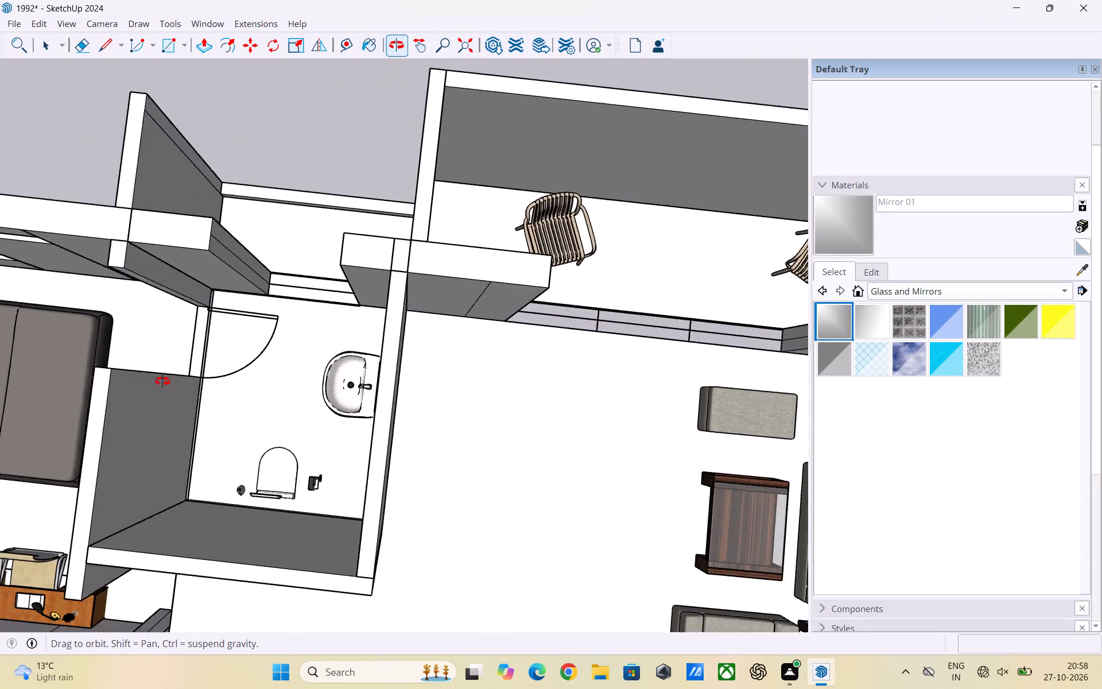
middle_drag(162, 381, 28, 266)
middle_drag(426, 259, 23, 328)
scroll(496, 233, up, 3)
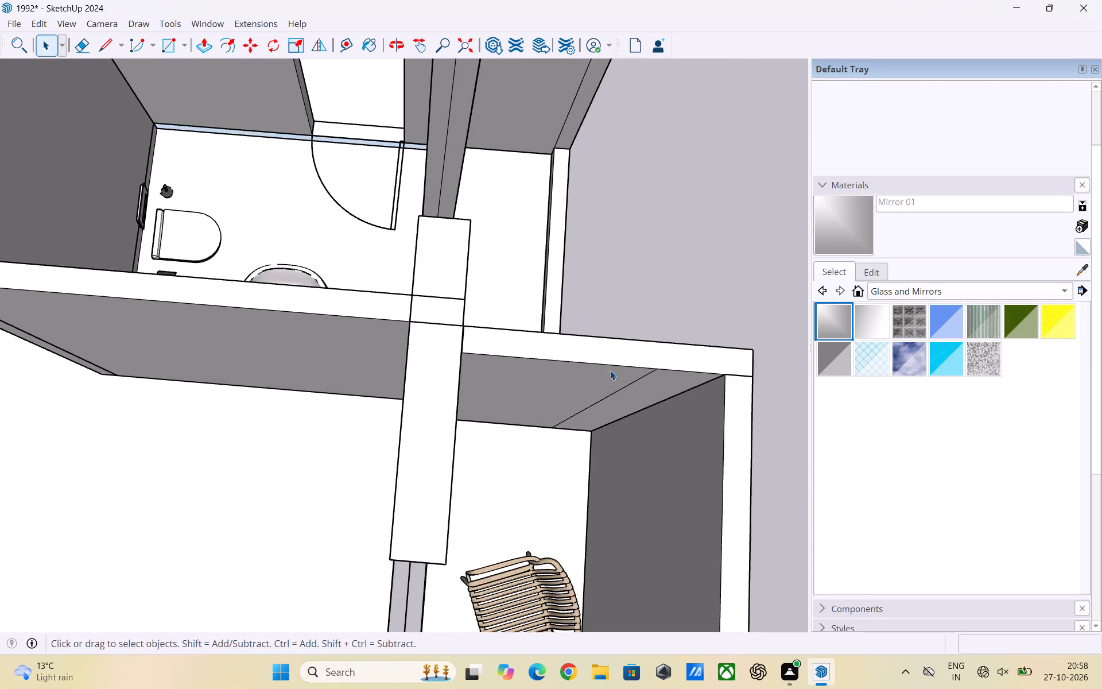
middle_drag(615, 393, 616, 460)
scroll(615, 393, down, 1)
scroll(492, 251, down, 3)
middle_drag(479, 212, 480, 160)
scroll(480, 180, up, 4)
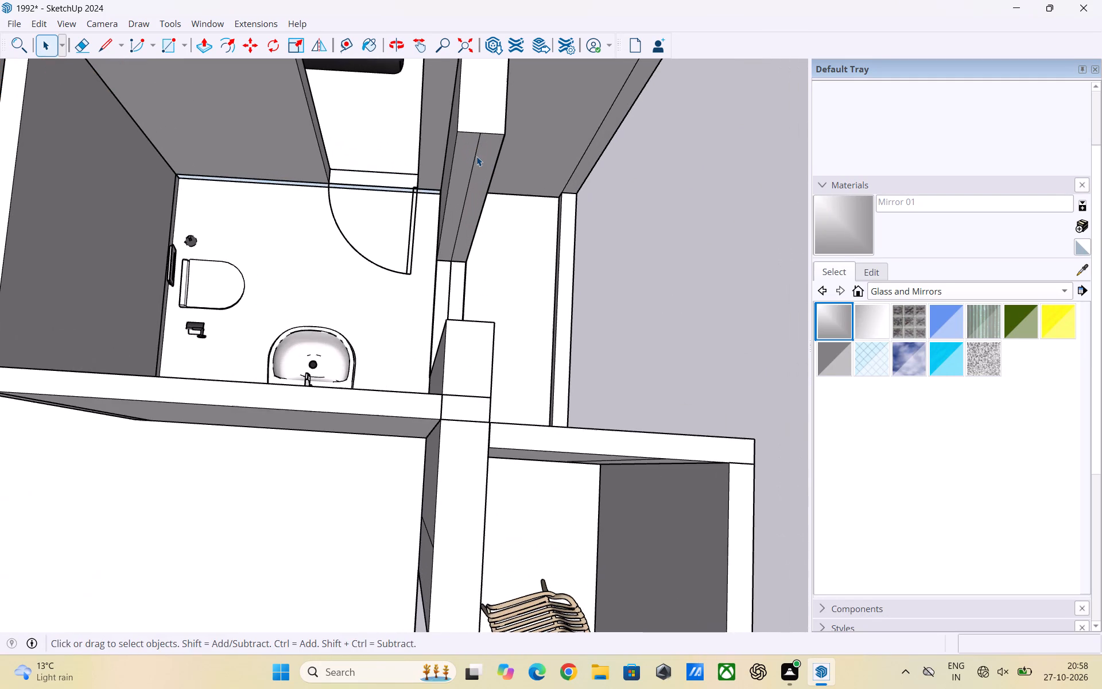
click(474, 172)
double_click(472, 175)
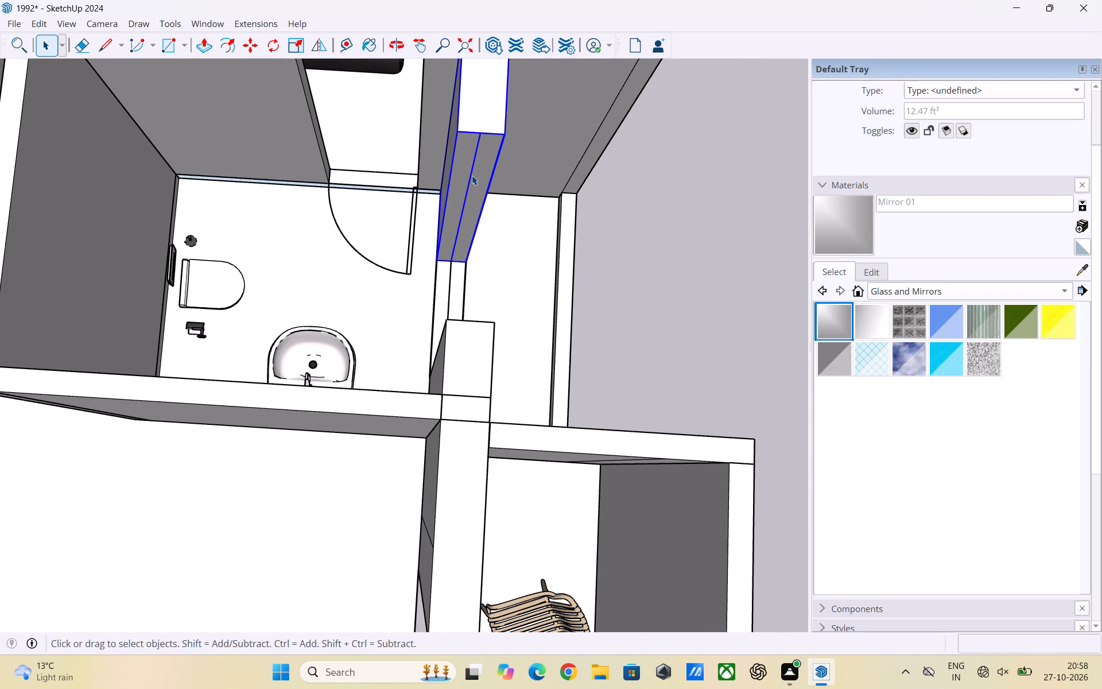
click(472, 175)
key(Delete)
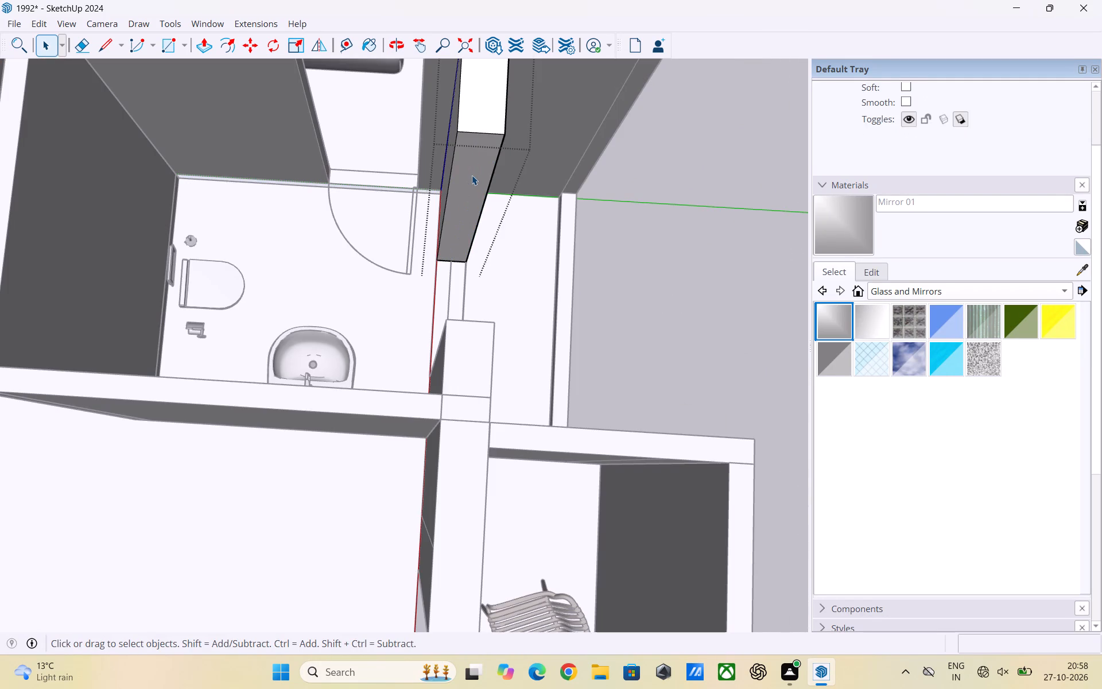
click(653, 288)
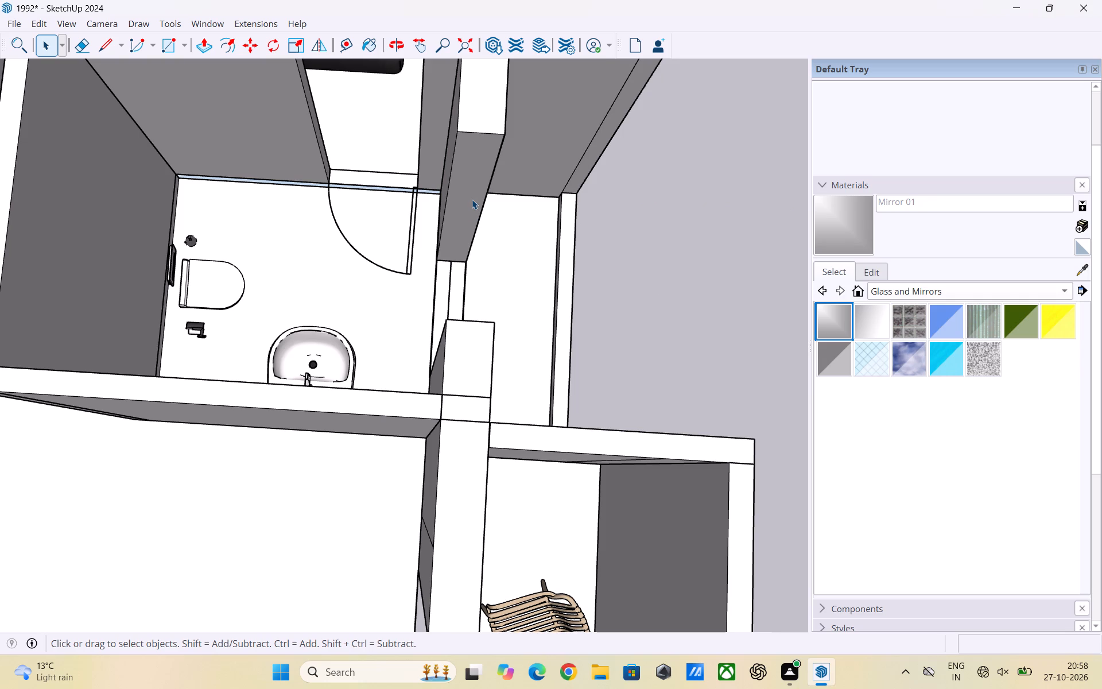
Place a guide line 1' below the top edge of that wall's end face at the bathroom opening.
click(472, 199)
click(472, 199)
click(472, 195)
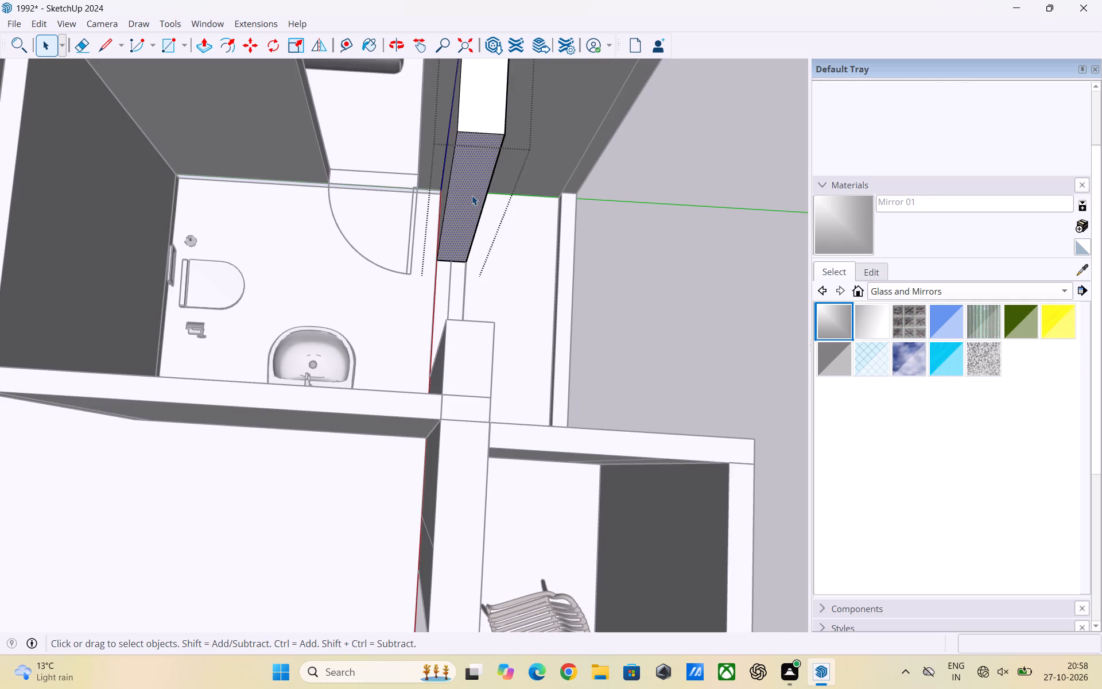
key(t)
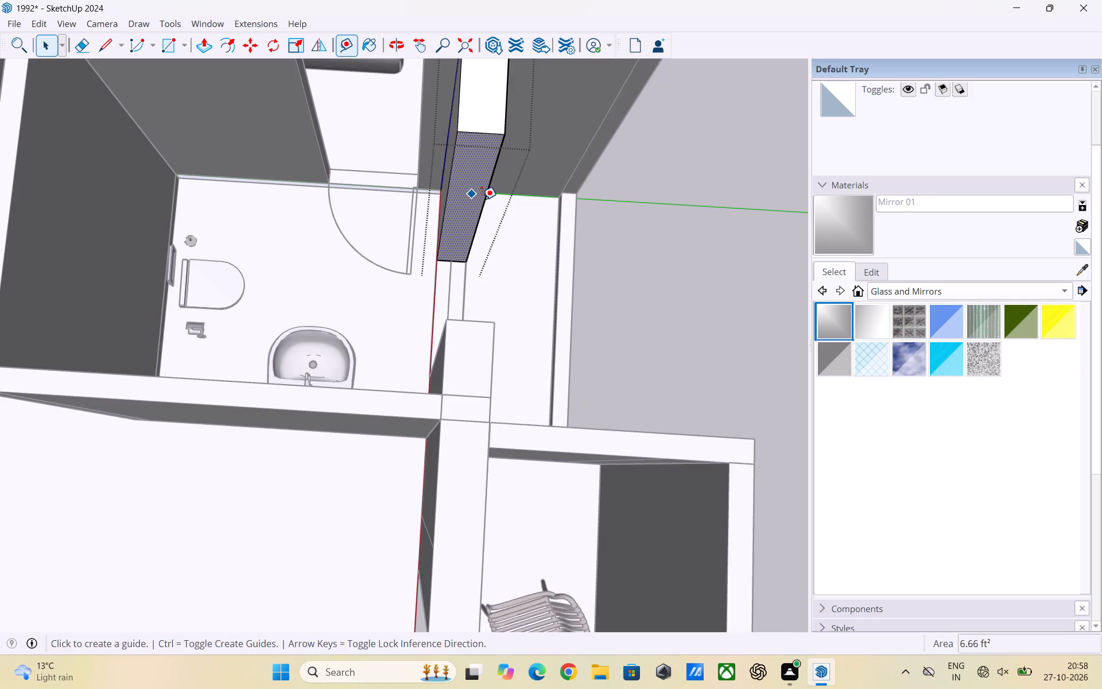
click(478, 132)
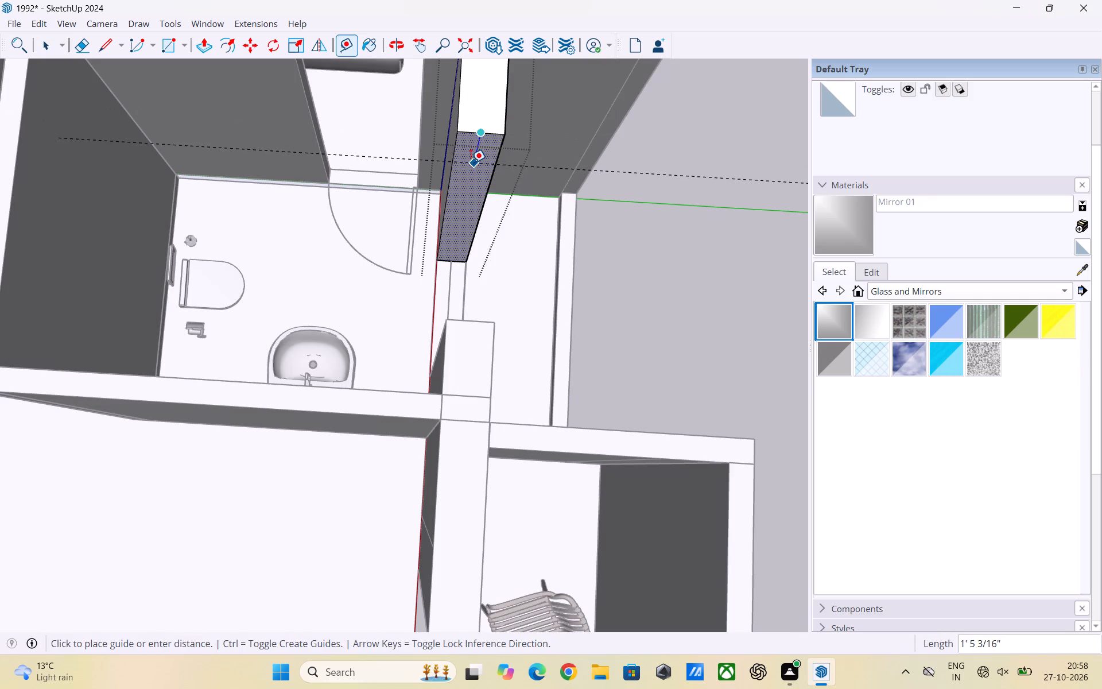
text(1')
key(Return)
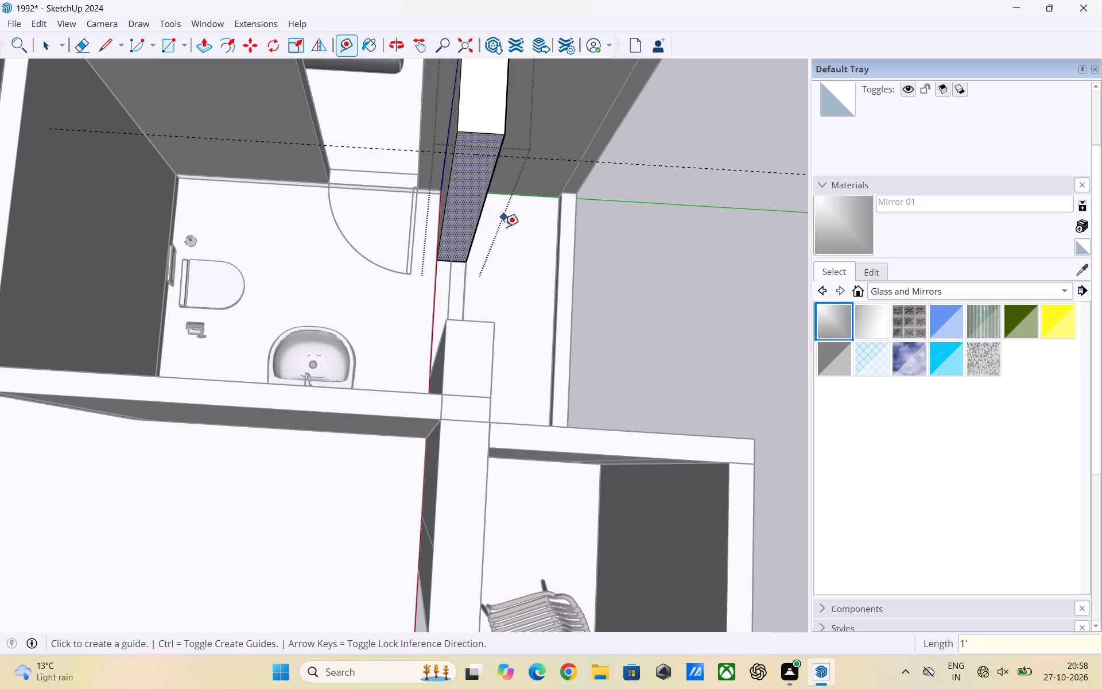
click(451, 265)
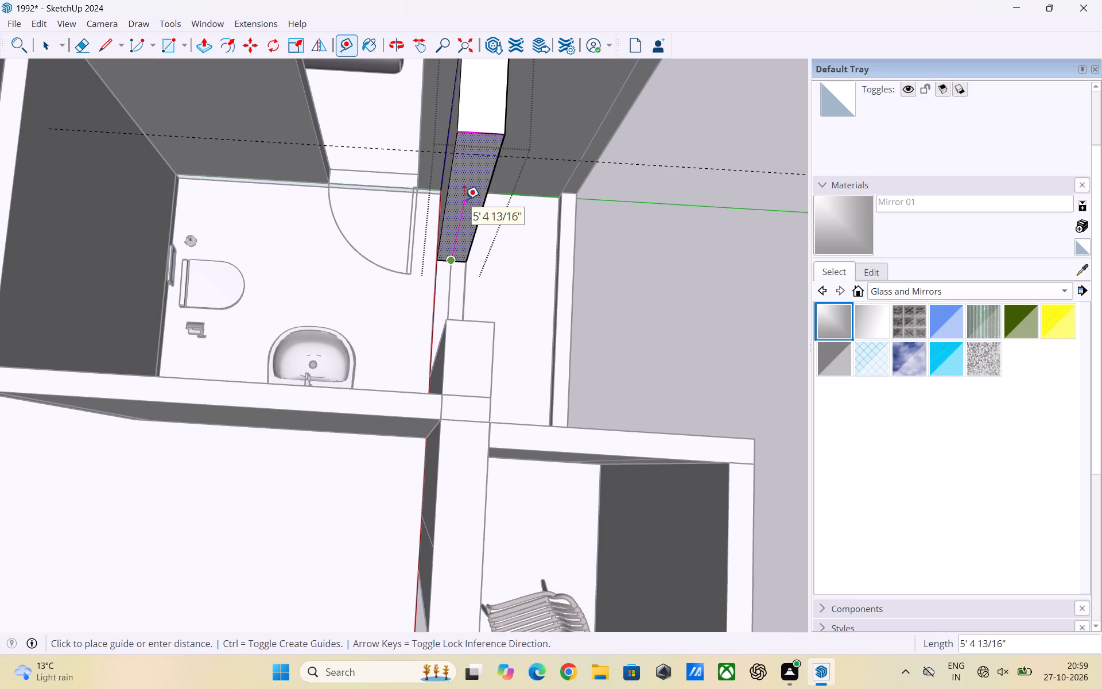
key(space)
Add a second guide on the wall's end face, 1' straight down from the first guide line.
scroll(444, 162, up, 3)
middle_drag(479, 239, 484, 177)
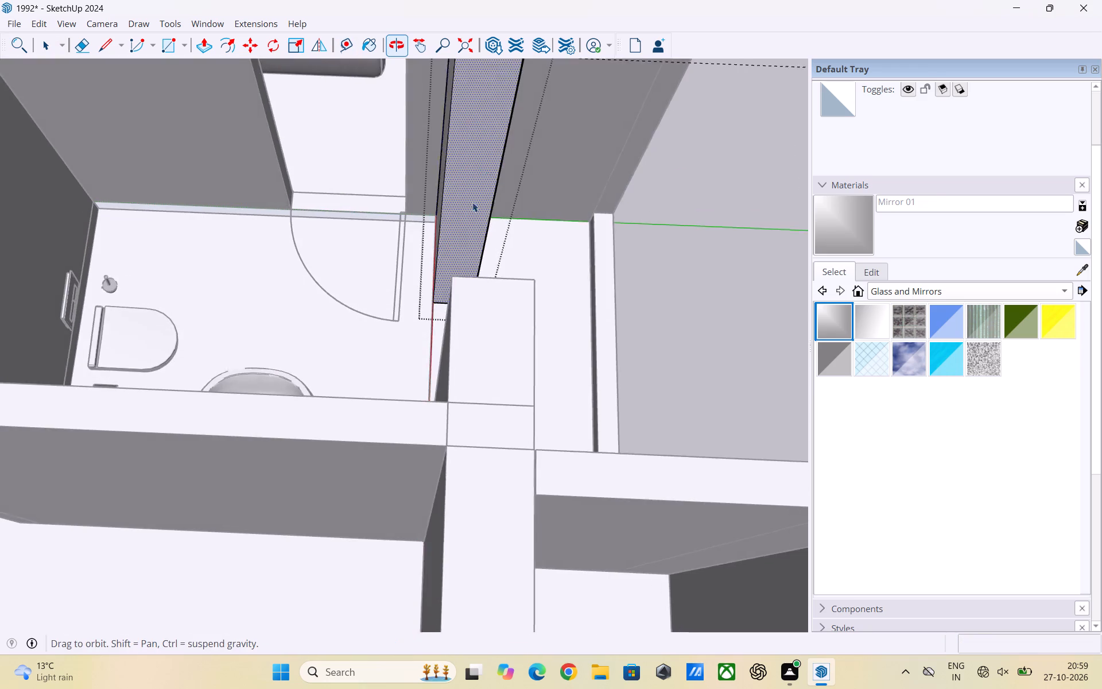
scroll(469, 243, down, 6)
middle_drag(420, 254, 457, 205)
scroll(456, 148, up, 2)
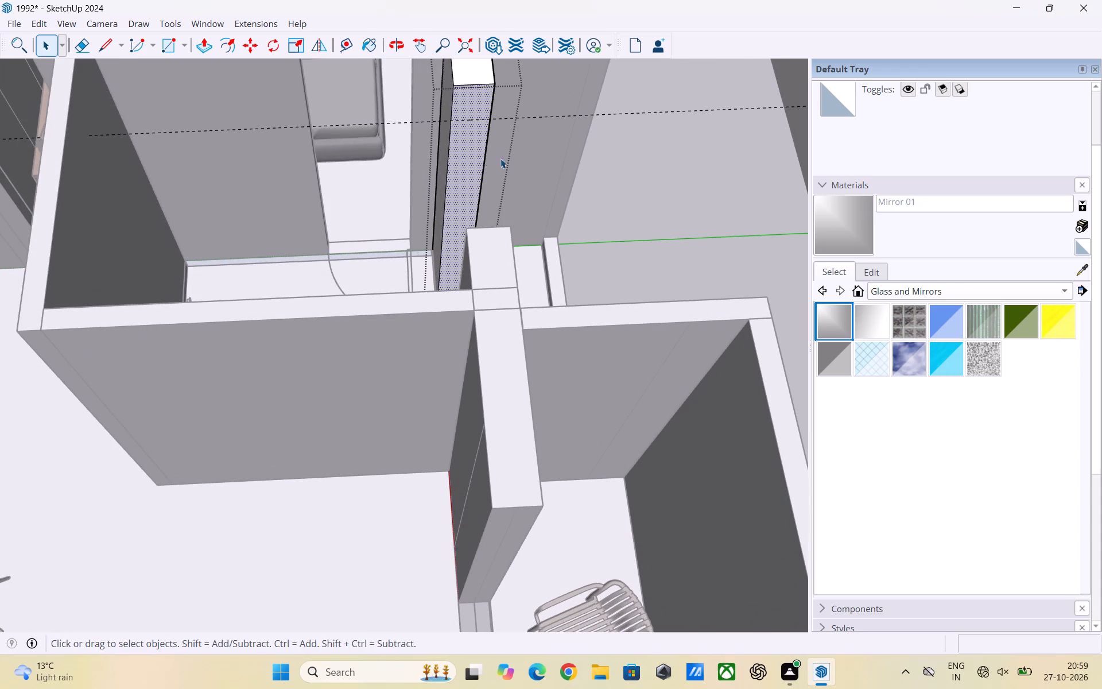
middle_drag(544, 167, 543, 180)
key(t)
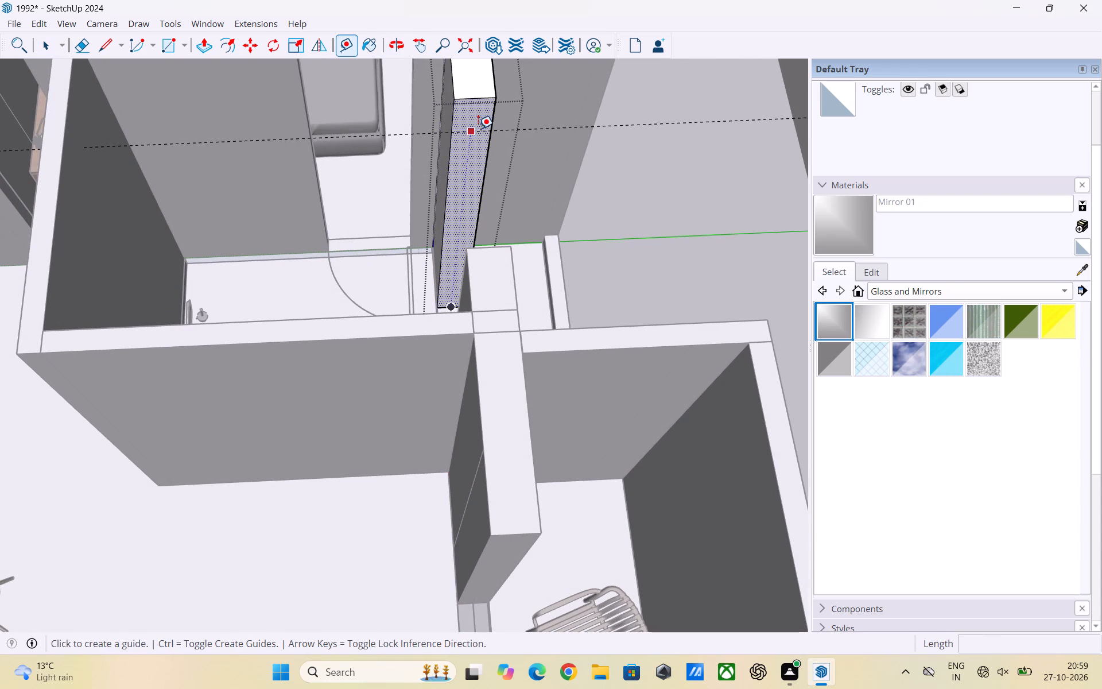
click(471, 131)
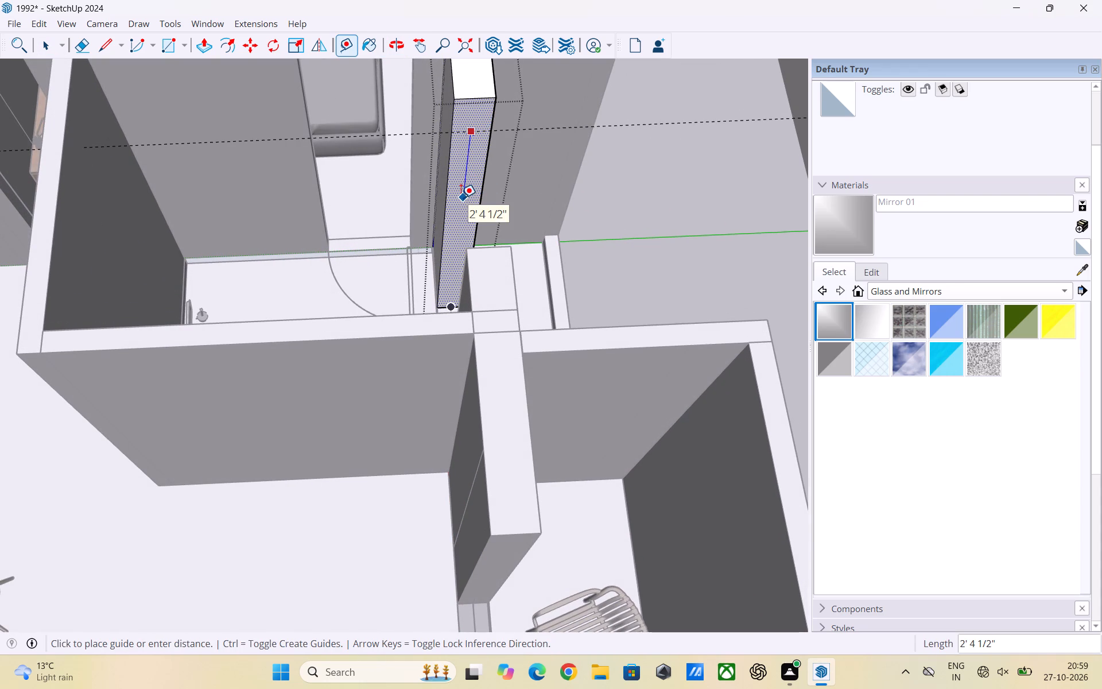
text(1'4)
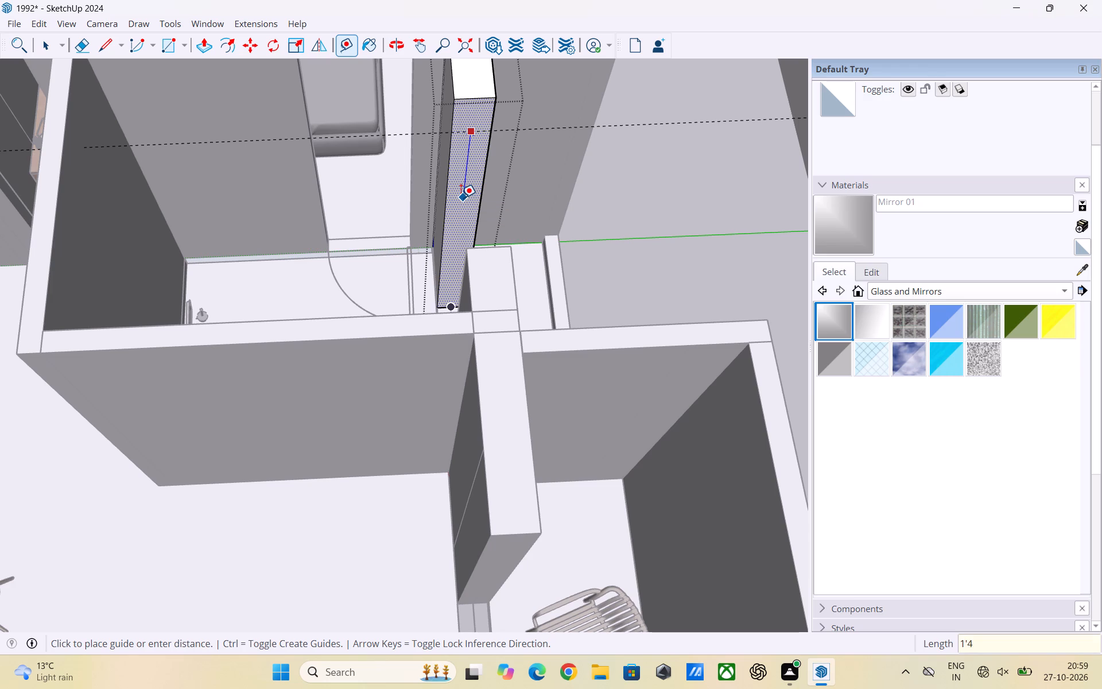
key(BackSpace)
key(Return)
key(space)
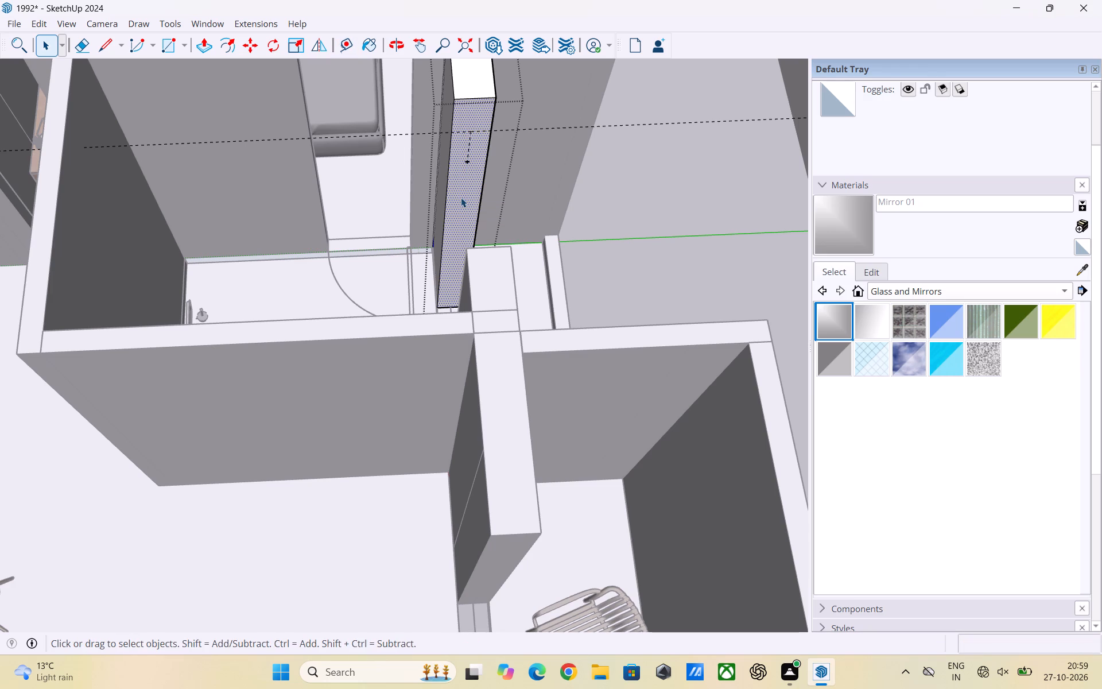
Copy the end face's top edge down 1' to the first guide, and copy that line down another 1' to the second.
scroll(586, 199, up, 2)
scroll(462, 111, down, 1)
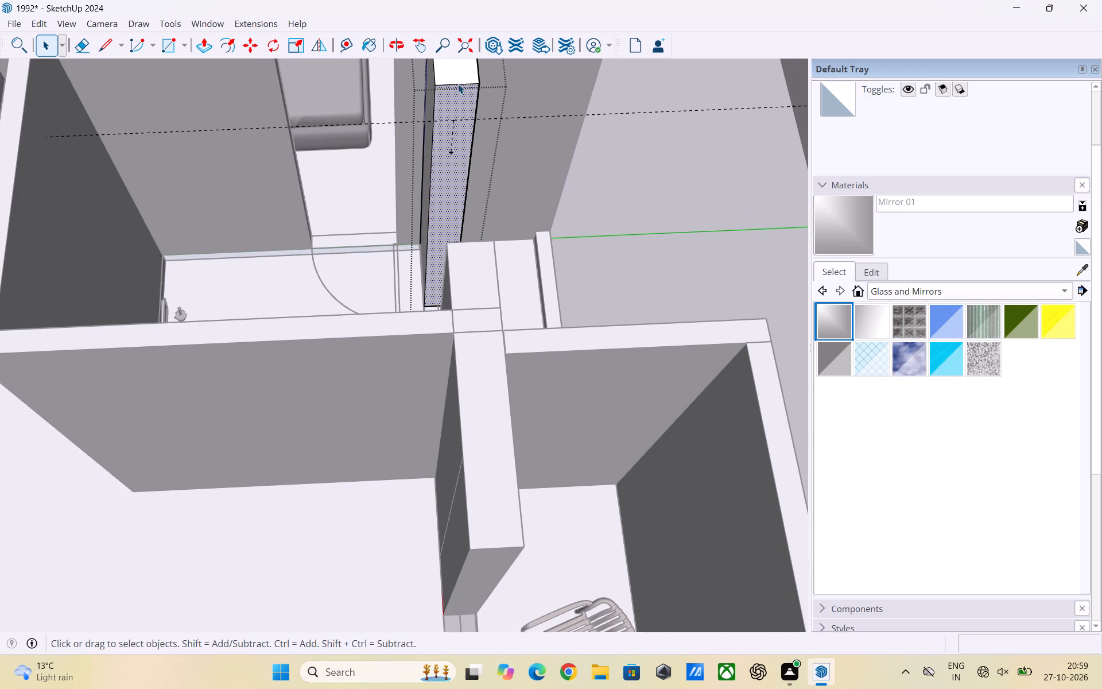
click(457, 83)
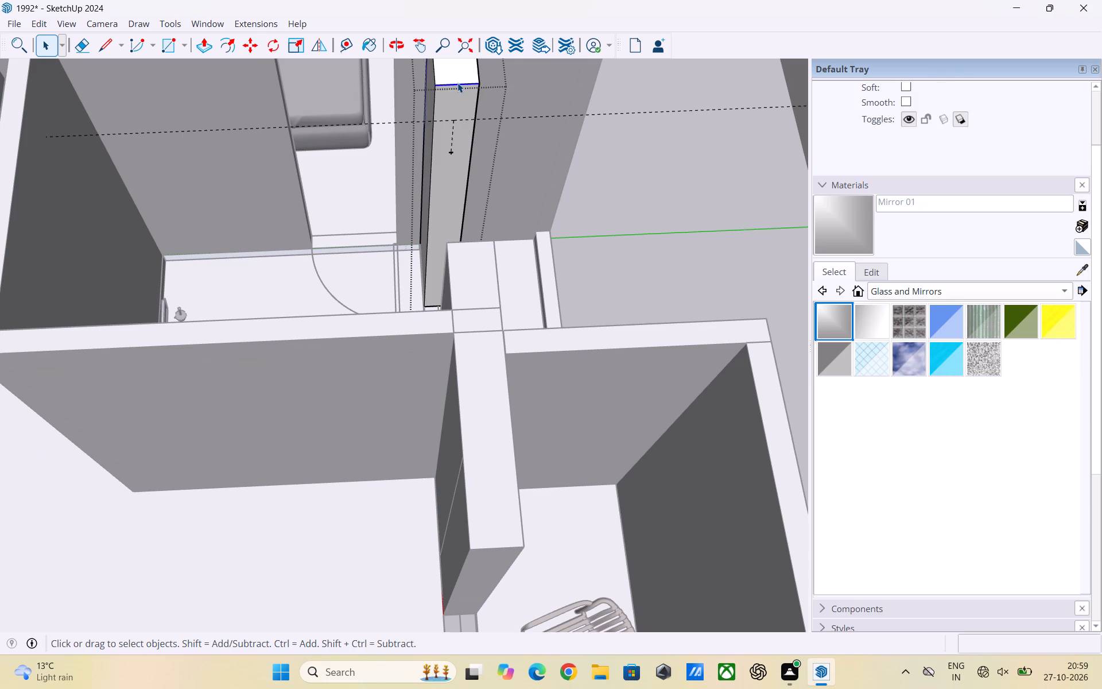
key(m)
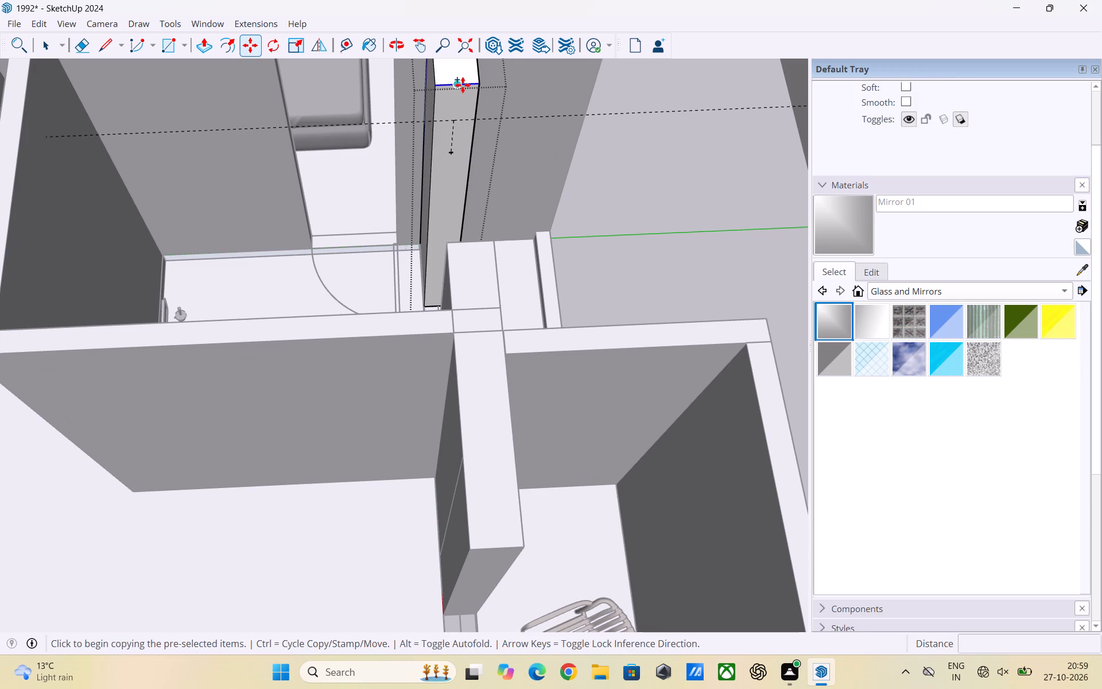
click(459, 84)
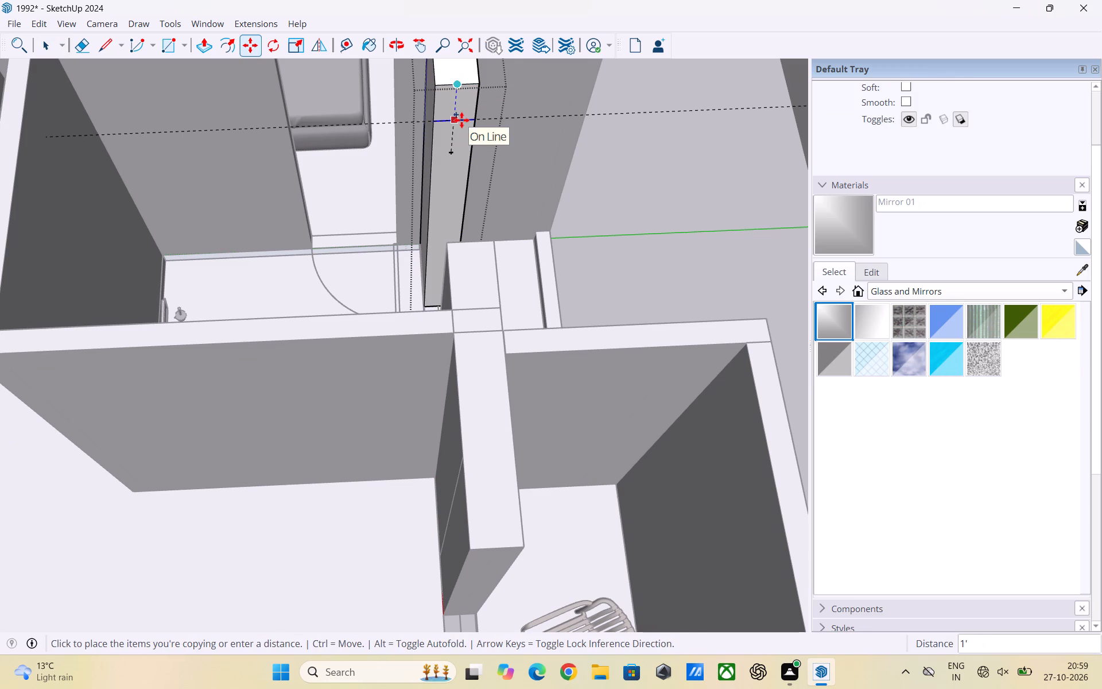
click(461, 120)
key(m)
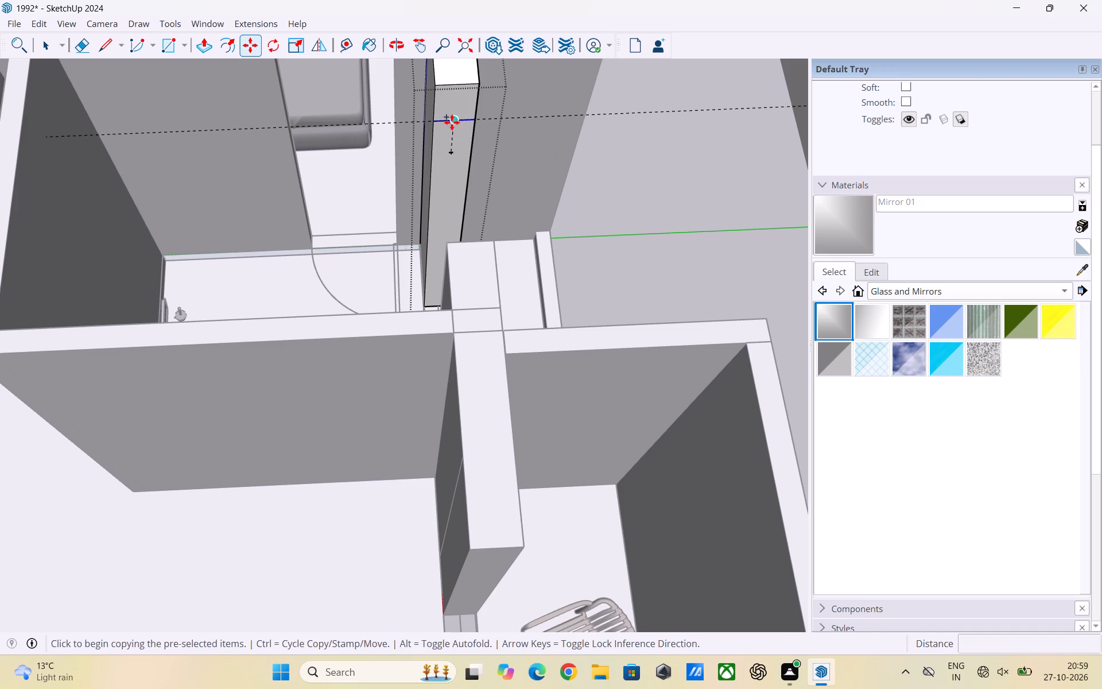
click(453, 121)
scroll(452, 155, up, 3)
click(452, 155)
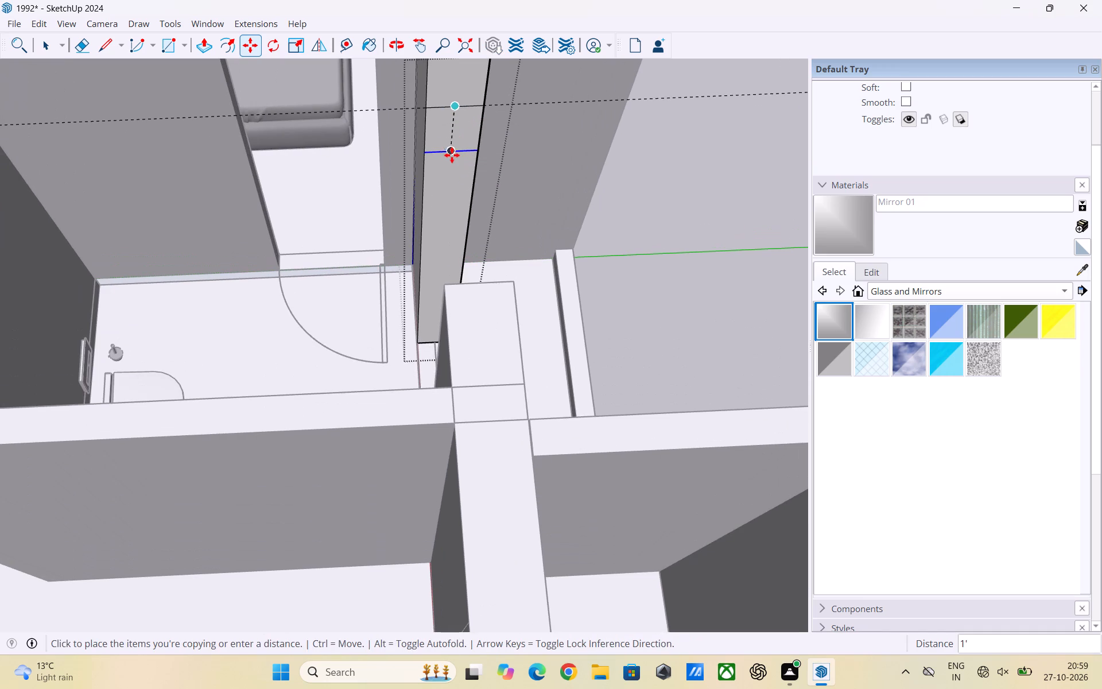
key(space)
scroll(436, 226, down, 6)
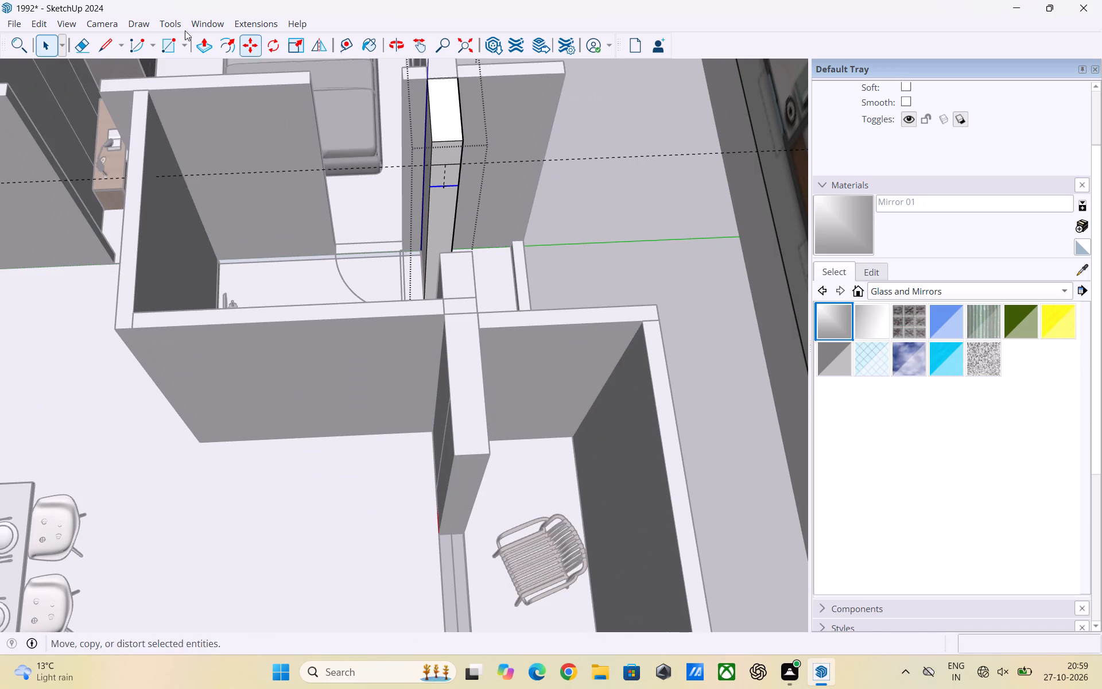
Delete all guide lines from the model.
click(40, 22)
click(92, 168)
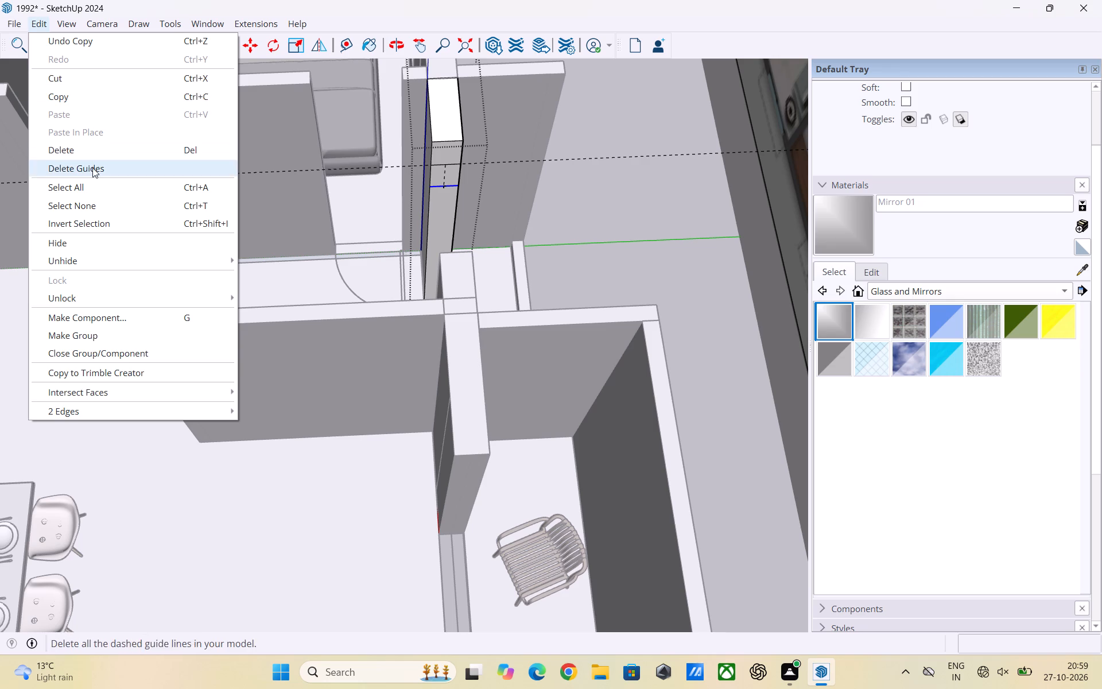
Examine whether the two copied lines split the outer wall's end face at the bathroom opening into separate faces.
scroll(519, 239, up, 2)
middle_drag(443, 239, 682, 195)
scroll(422, 191, down, 3)
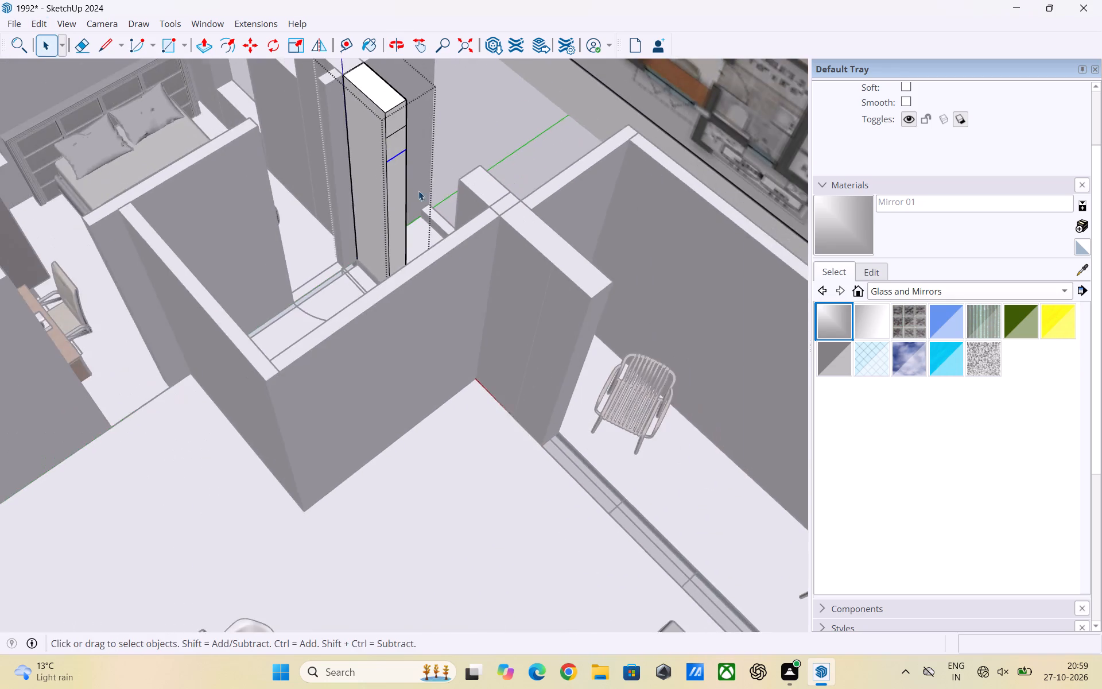
middle_drag(348, 191, 450, 190)
scroll(361, 124, up, 5)
middle_drag(368, 184, 394, 184)
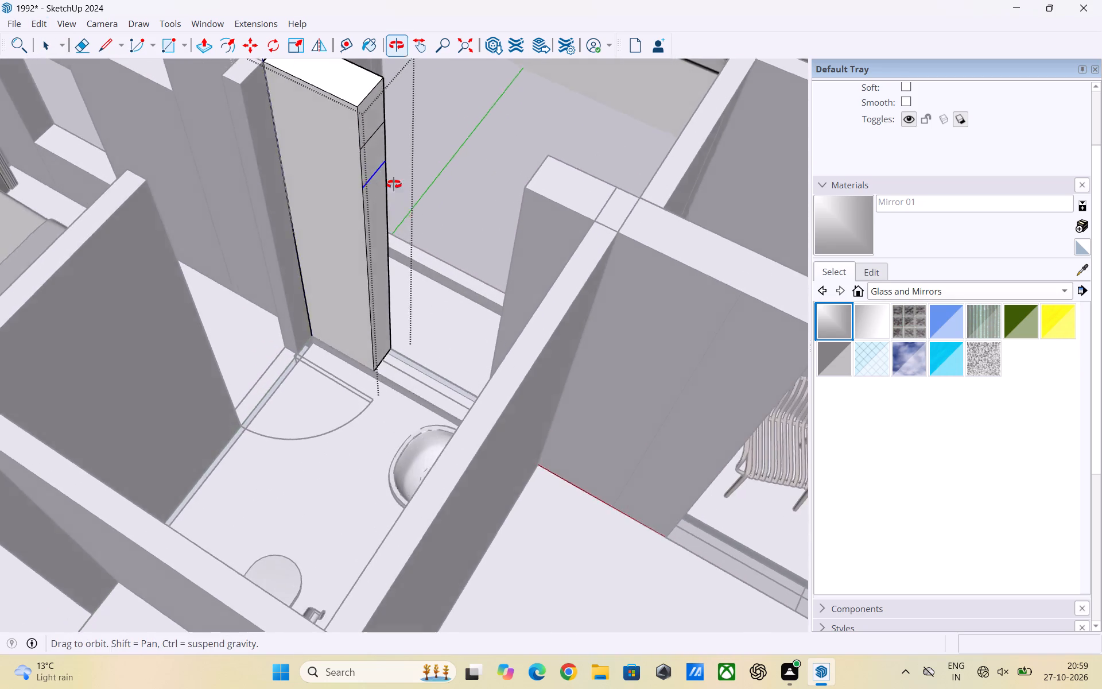
middle_drag(394, 184, 440, 184)
scroll(380, 156, up, 2)
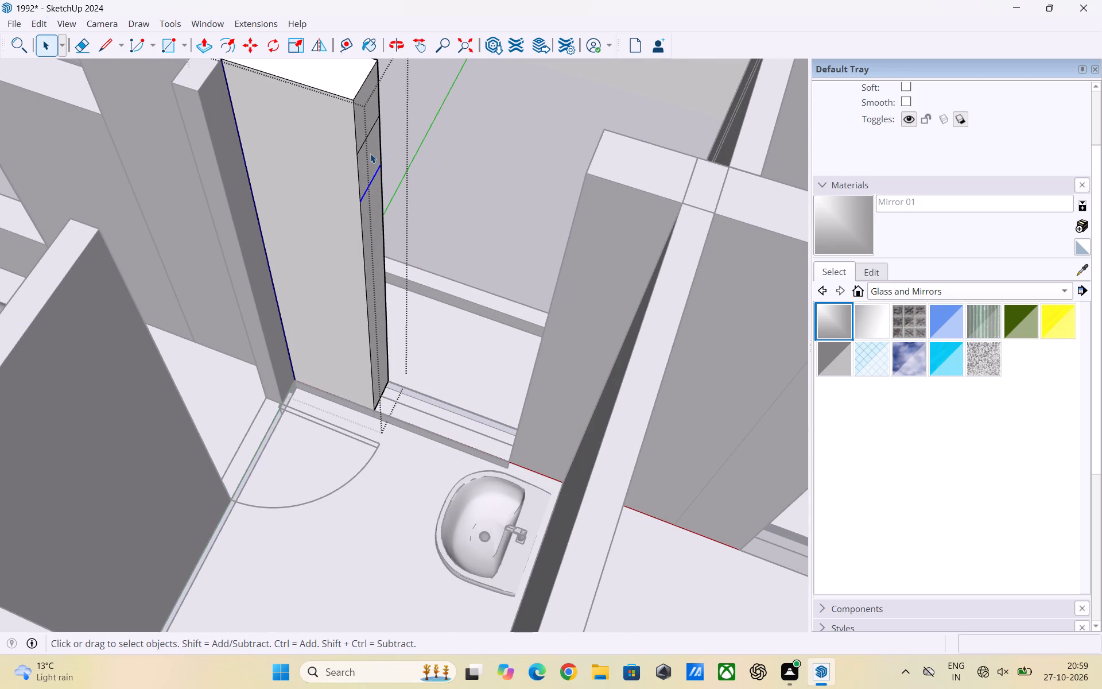
double_click(372, 154)
click(372, 161)
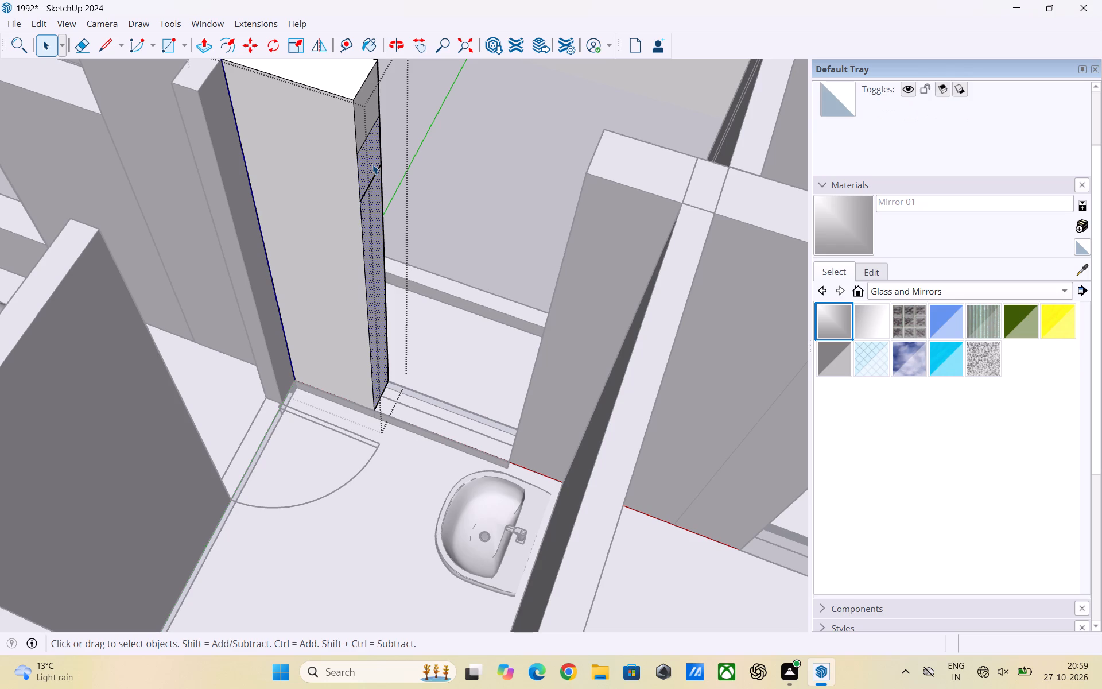
double_click(372, 164)
click(365, 122)
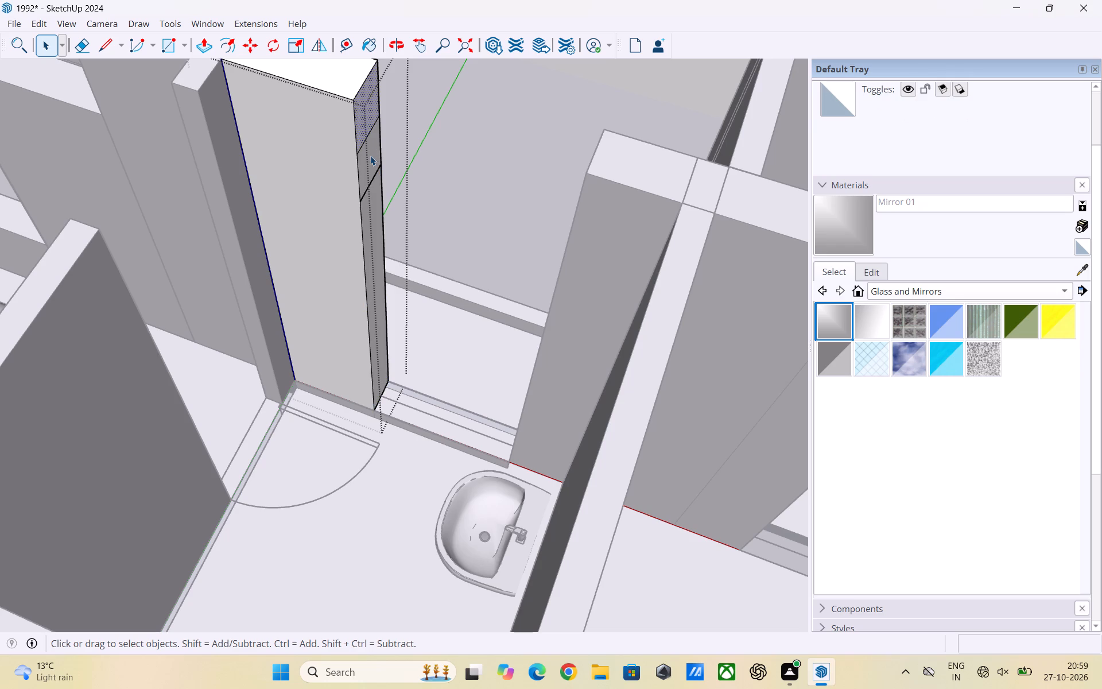
click(370, 156)
click(367, 122)
scroll(375, 196, up, 3)
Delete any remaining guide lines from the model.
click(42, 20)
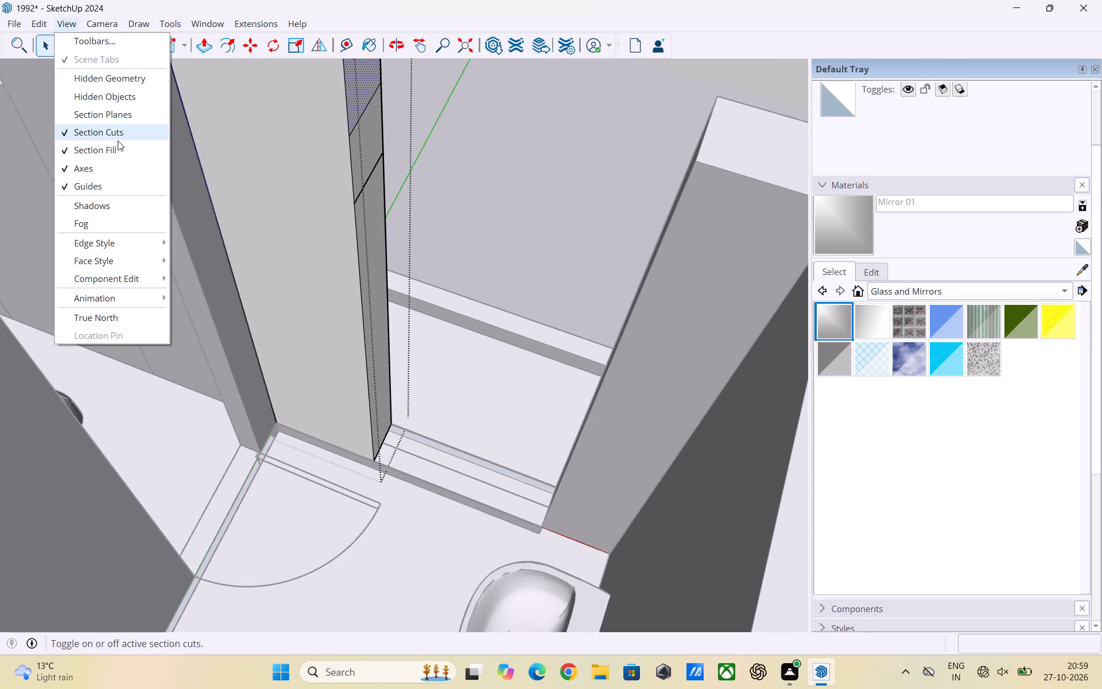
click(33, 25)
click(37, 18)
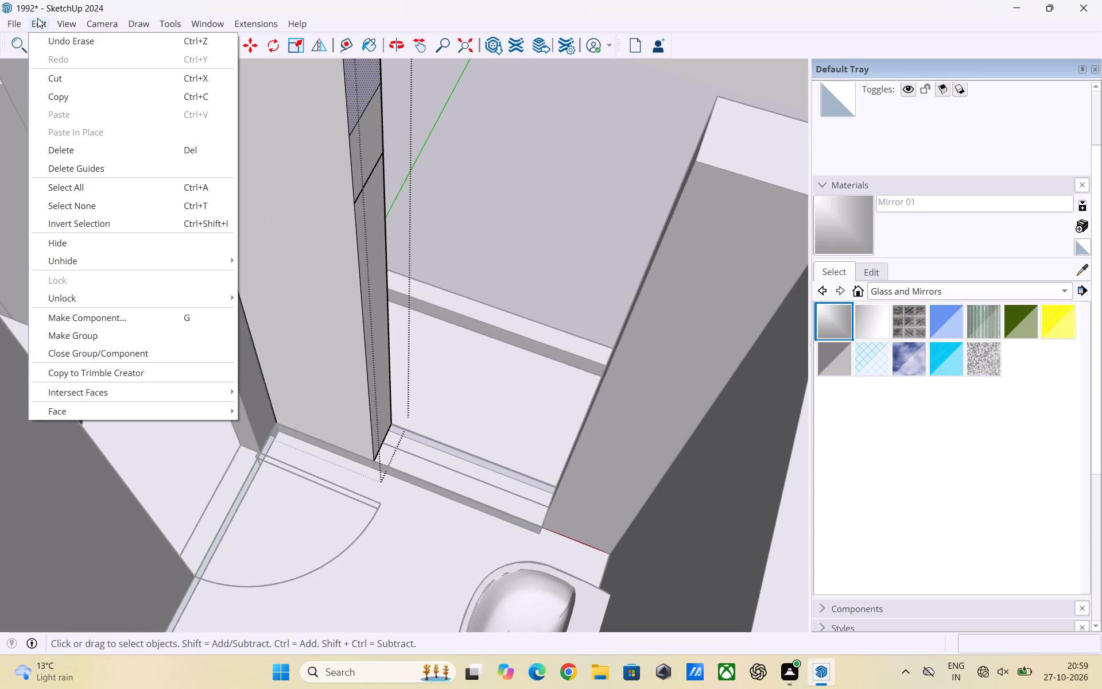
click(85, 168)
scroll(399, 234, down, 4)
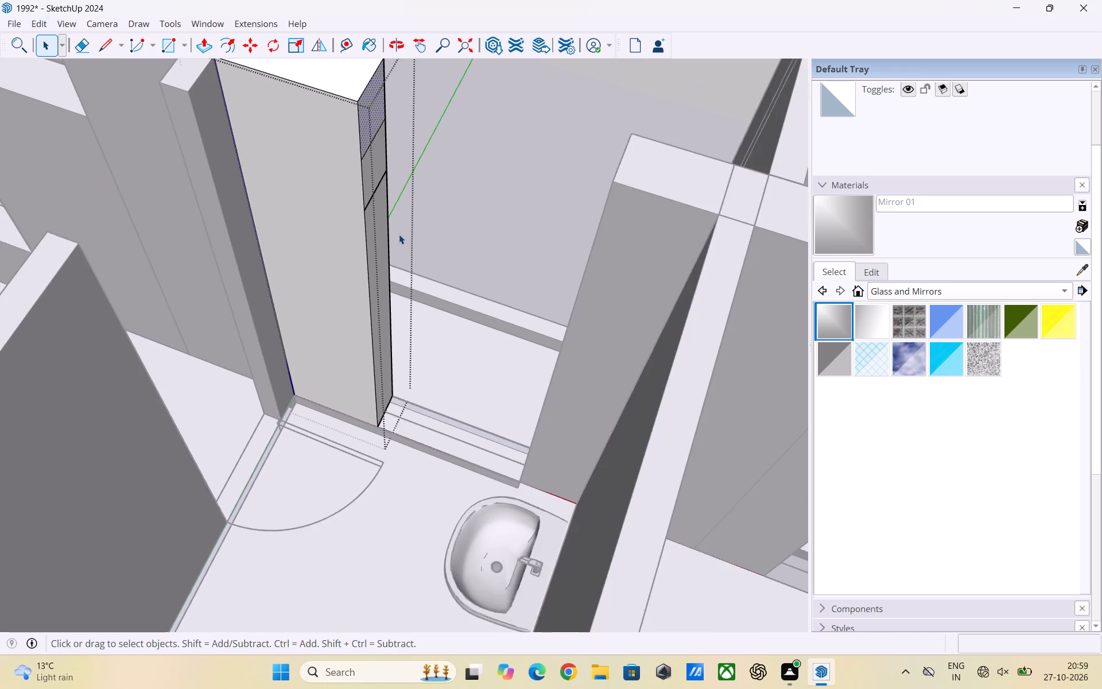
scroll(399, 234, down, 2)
Leave and reopen the outer wall group, and recheck how the copied lines divide its end face.
click(623, 113)
scroll(420, 207, up, 3)
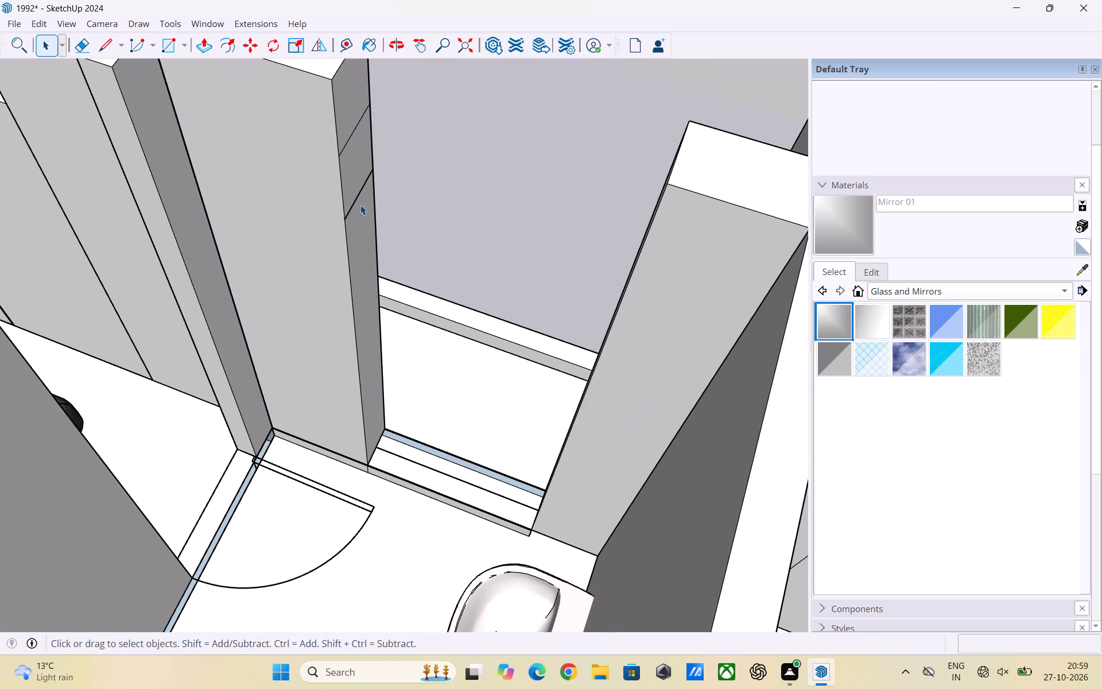
click(366, 235)
double_click(367, 246)
click(368, 246)
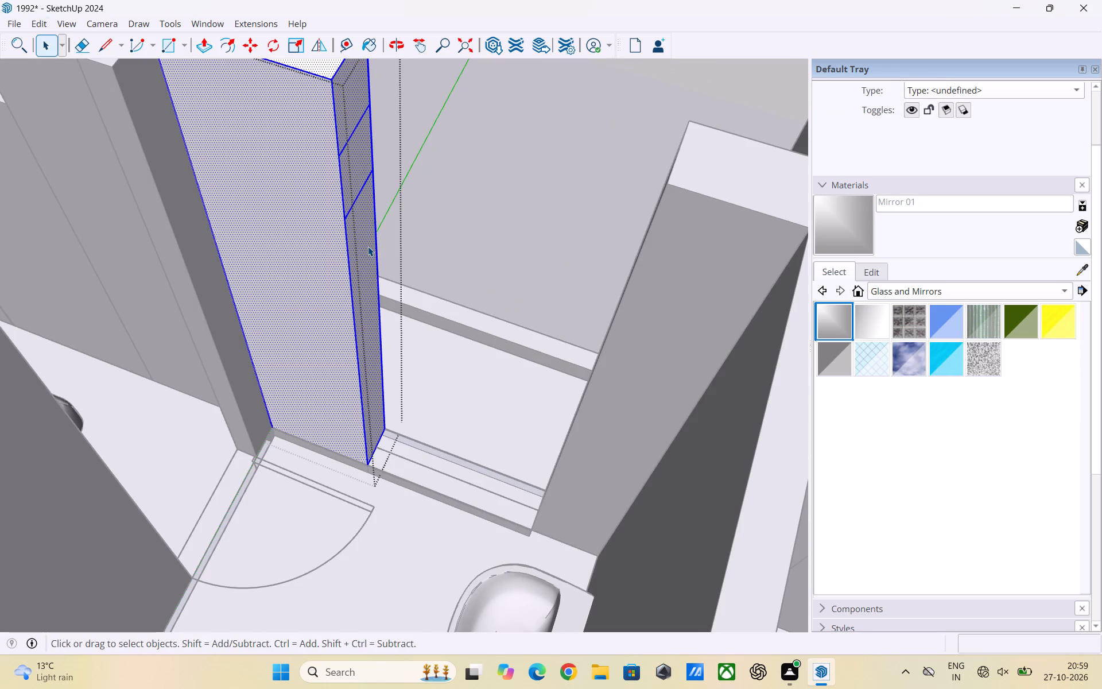
double_click(371, 259)
click(371, 259)
click(341, 169)
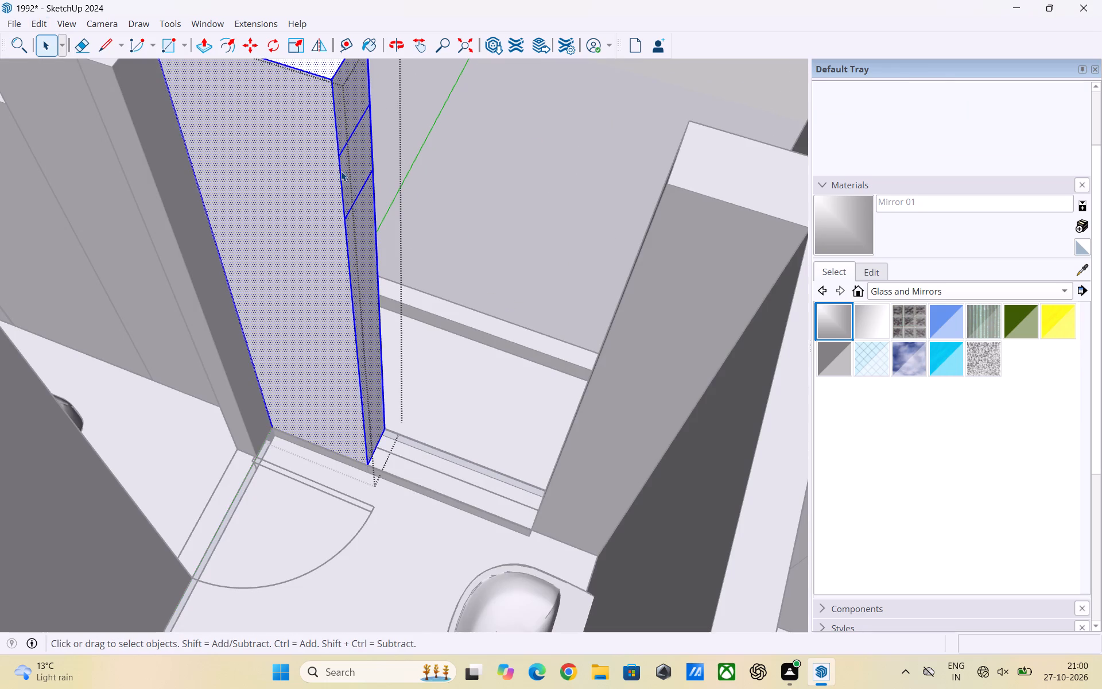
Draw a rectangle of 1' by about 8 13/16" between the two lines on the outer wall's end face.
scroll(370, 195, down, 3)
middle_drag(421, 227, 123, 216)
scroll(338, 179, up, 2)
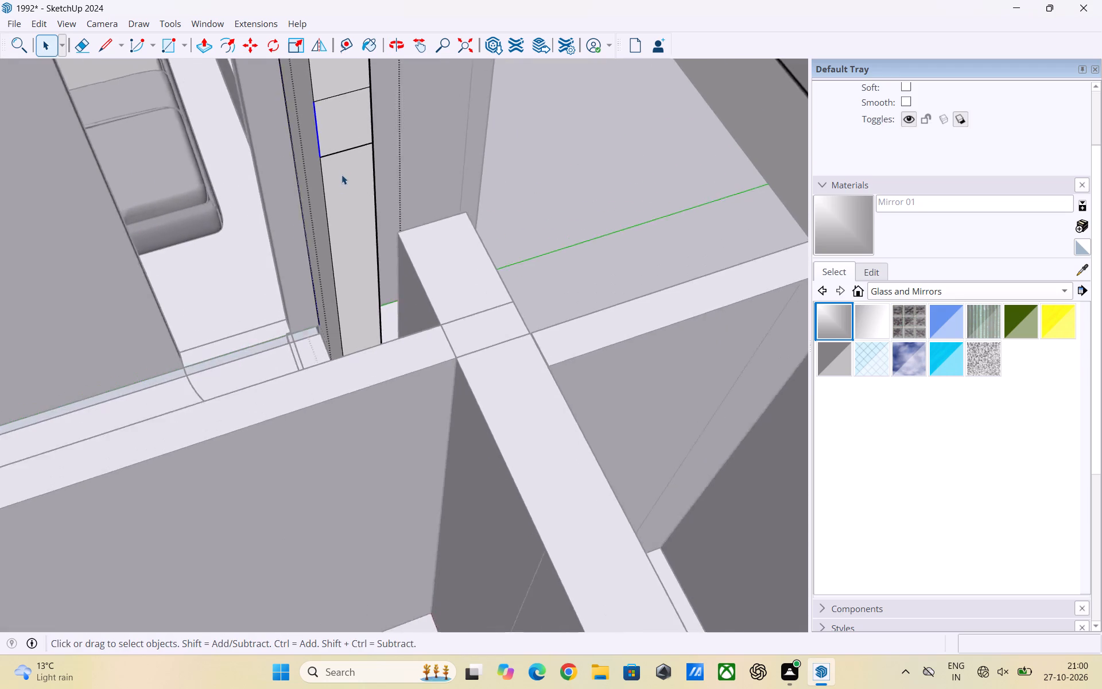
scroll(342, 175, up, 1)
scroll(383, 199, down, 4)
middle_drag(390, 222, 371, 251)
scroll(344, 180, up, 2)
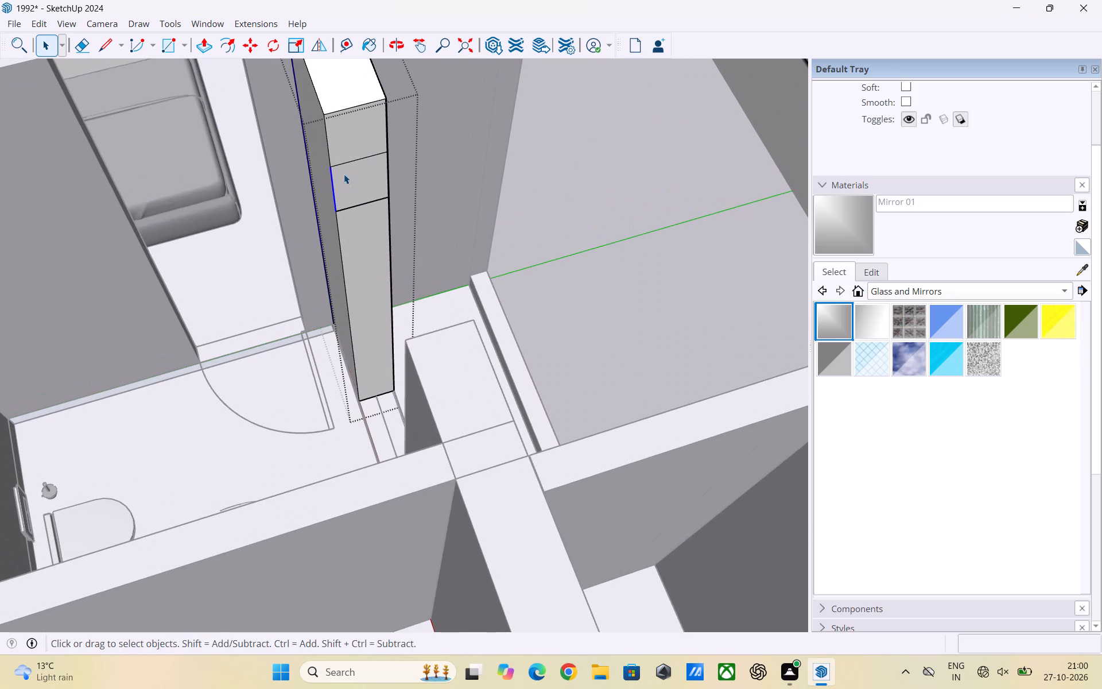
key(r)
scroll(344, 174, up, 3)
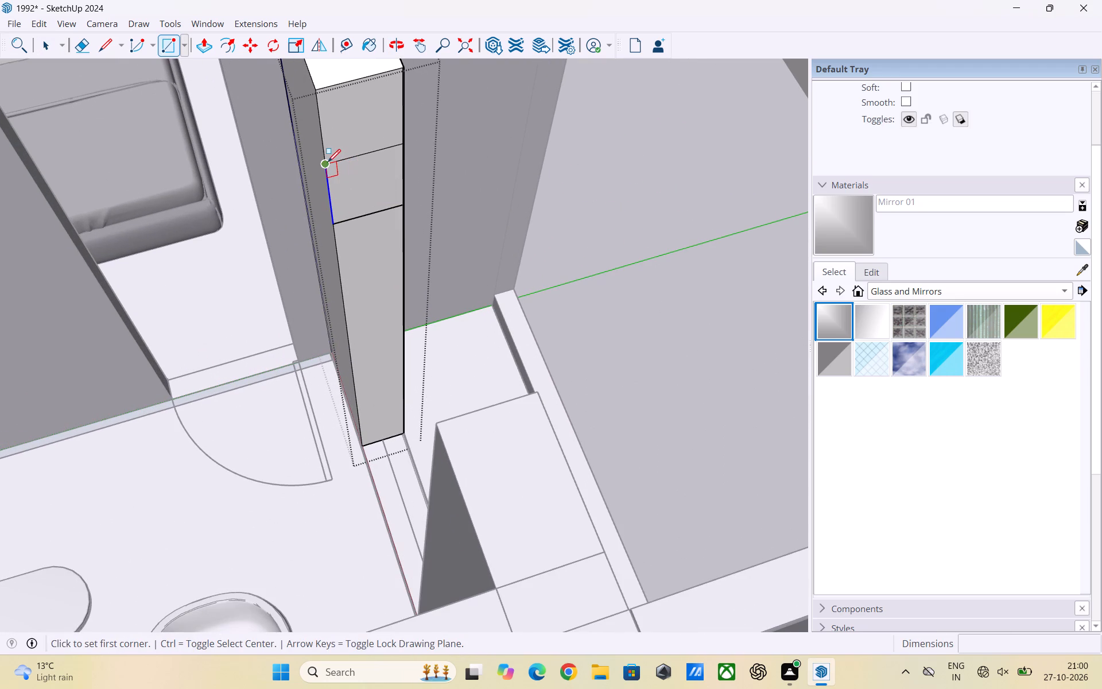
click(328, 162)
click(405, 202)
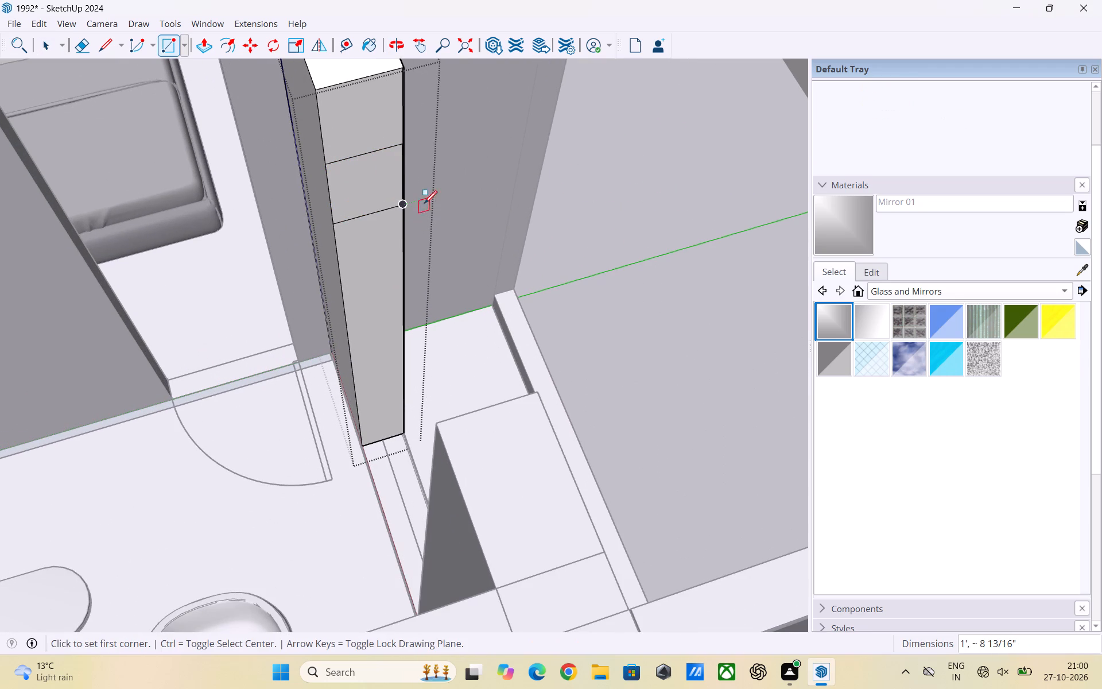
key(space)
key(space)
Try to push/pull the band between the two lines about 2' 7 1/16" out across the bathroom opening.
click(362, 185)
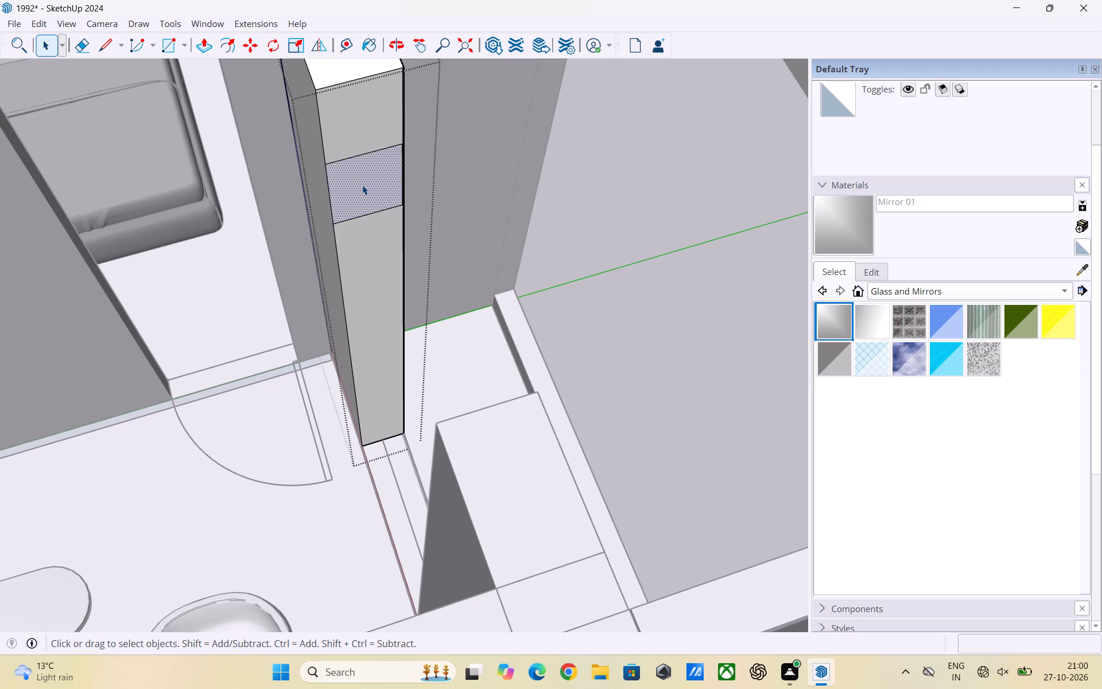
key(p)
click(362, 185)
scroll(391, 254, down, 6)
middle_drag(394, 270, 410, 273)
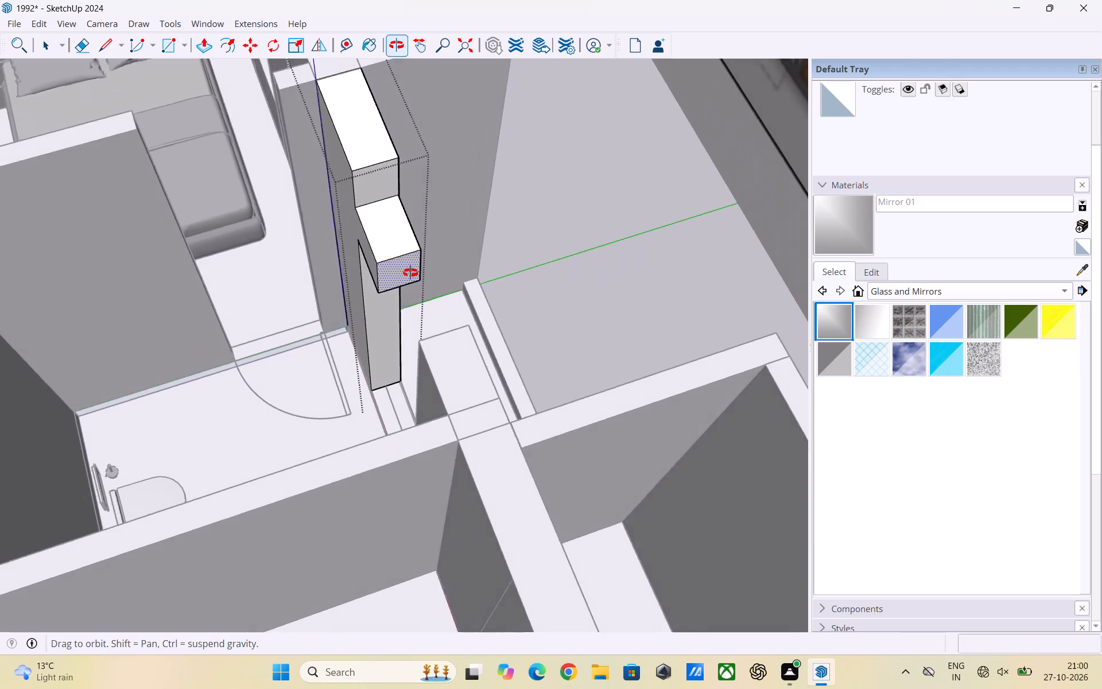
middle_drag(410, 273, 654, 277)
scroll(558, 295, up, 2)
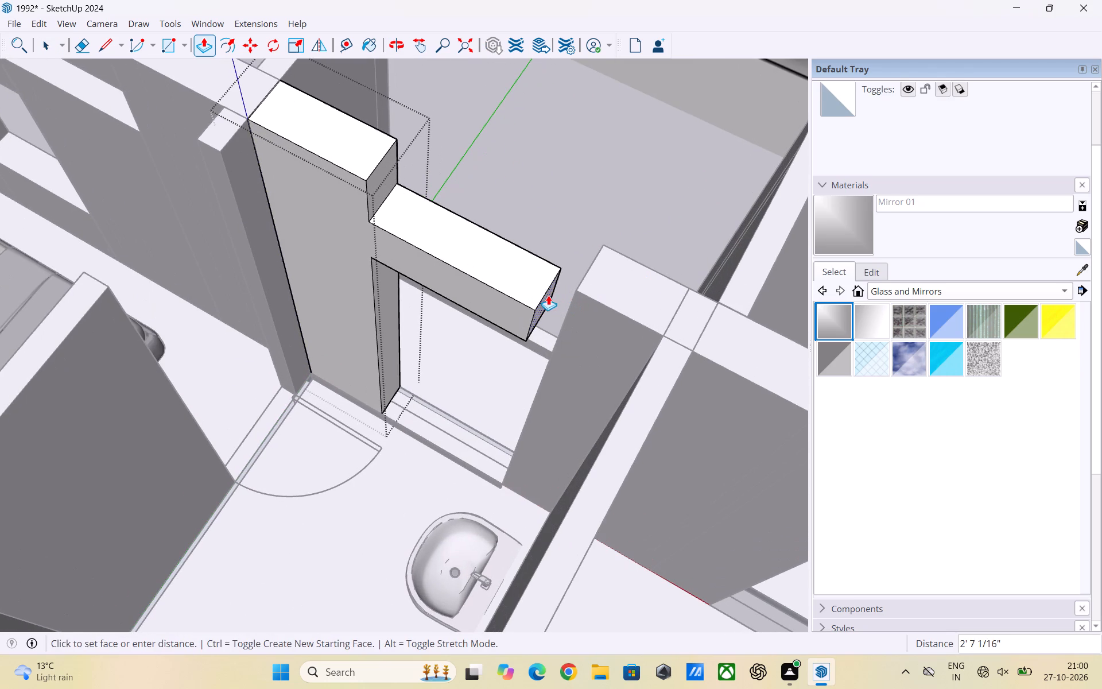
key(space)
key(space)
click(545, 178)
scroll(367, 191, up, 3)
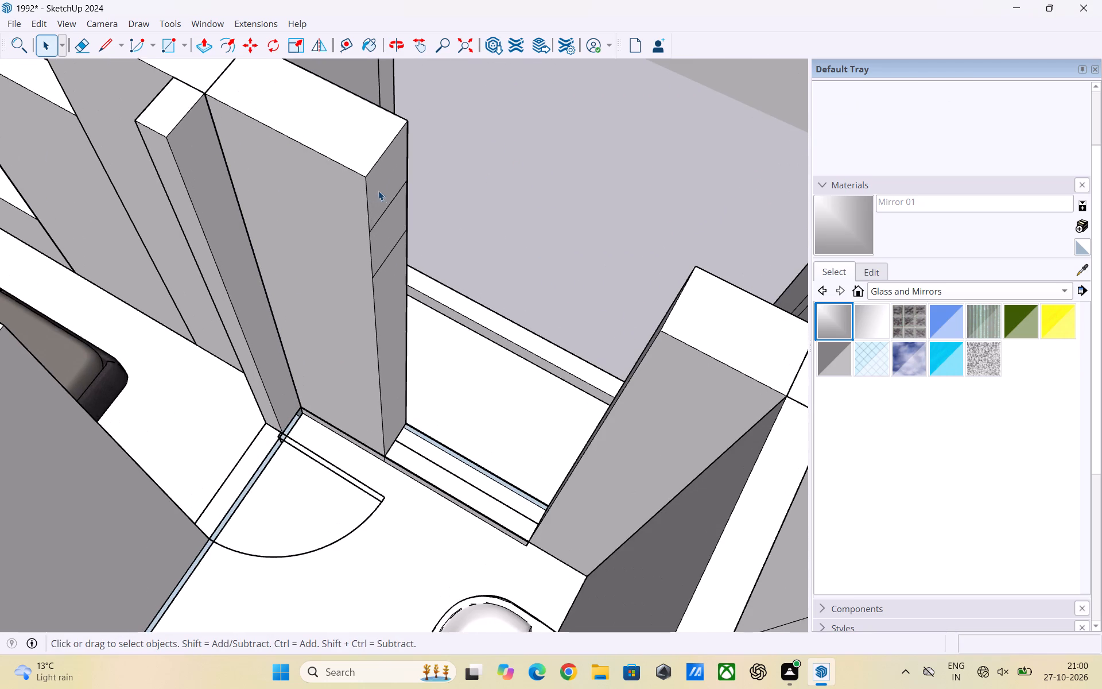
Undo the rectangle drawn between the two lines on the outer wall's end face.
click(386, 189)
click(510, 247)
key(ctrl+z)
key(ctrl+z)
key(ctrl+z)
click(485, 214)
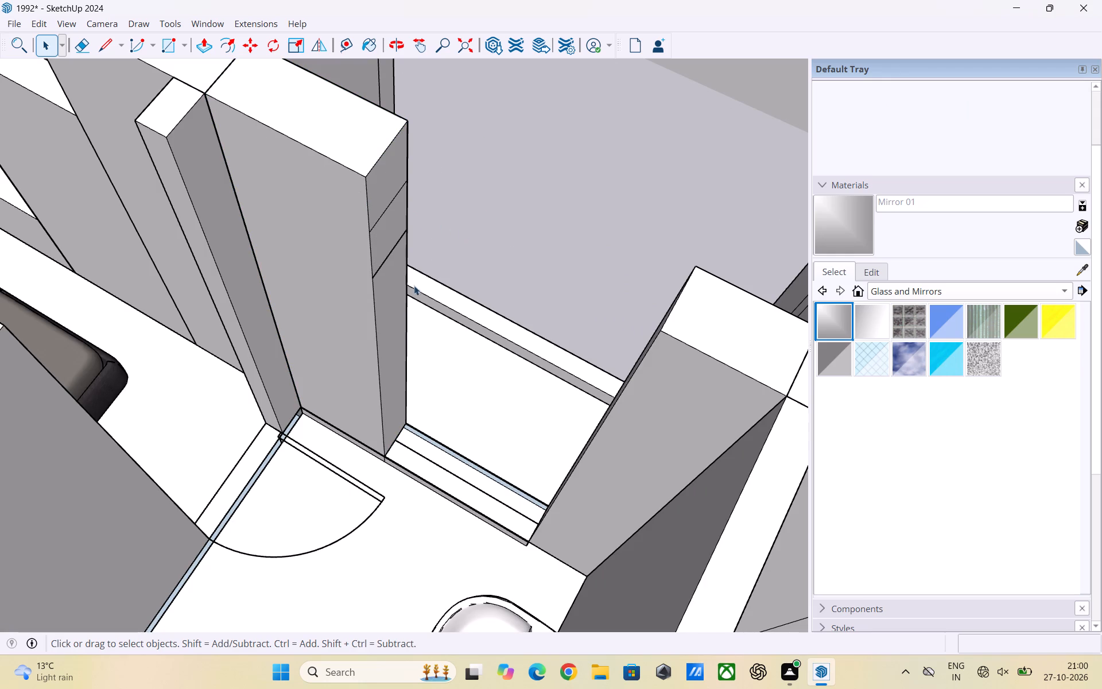
Reopen the outer wall group and examine which parts of its end face select separately above and below the lines.
double_click(401, 330)
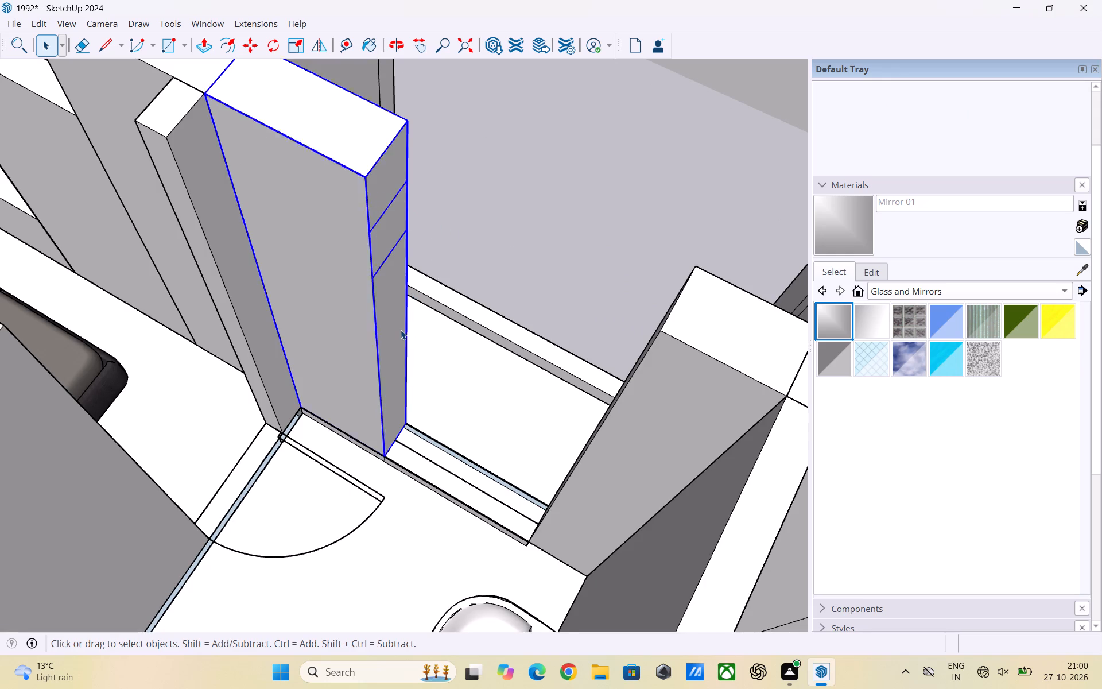
click(401, 330)
double_click(401, 330)
click(397, 323)
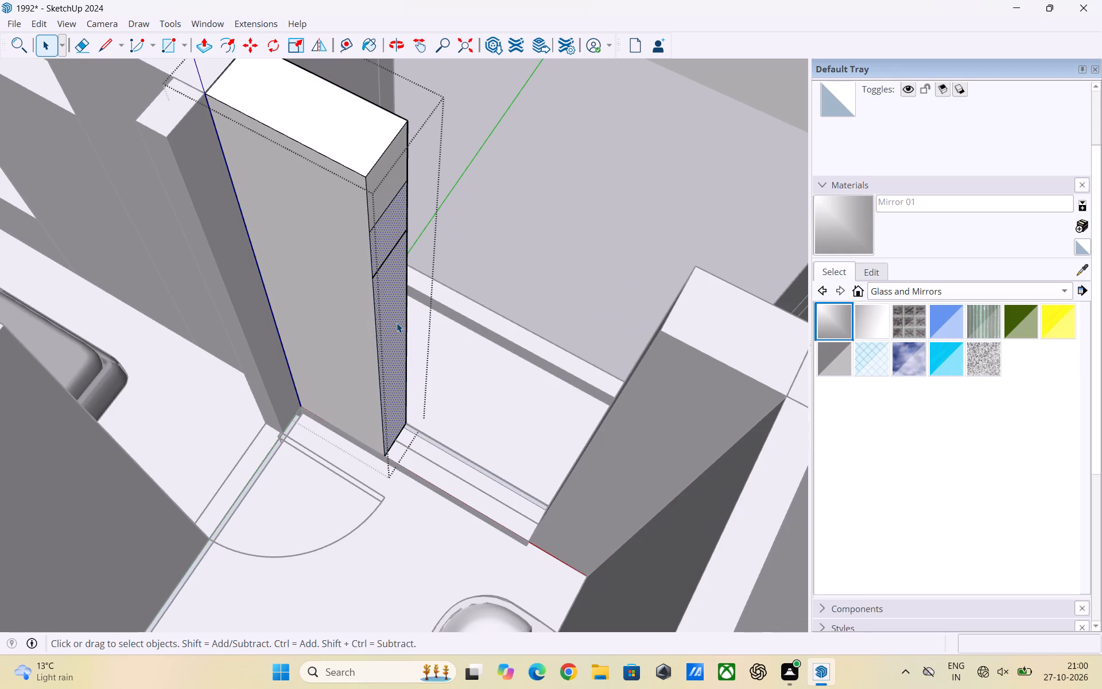
click(481, 207)
scroll(386, 275, up, 3)
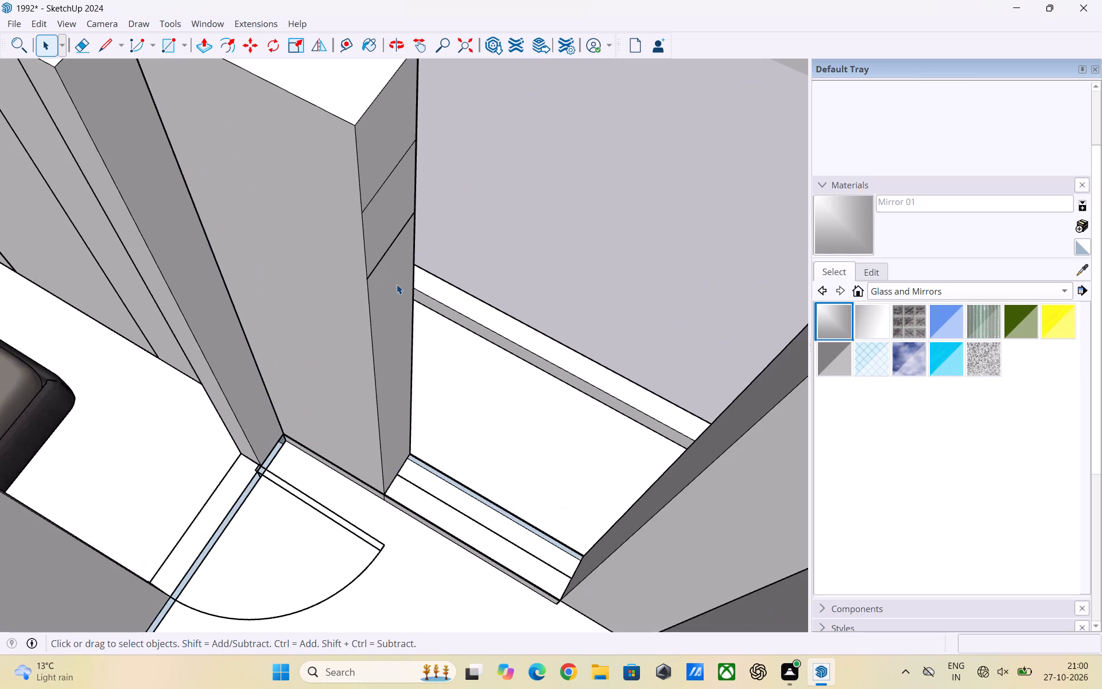
middle_drag(397, 285, 360, 198)
scroll(386, 262, down, 4)
middle_drag(430, 352, 293, 336)
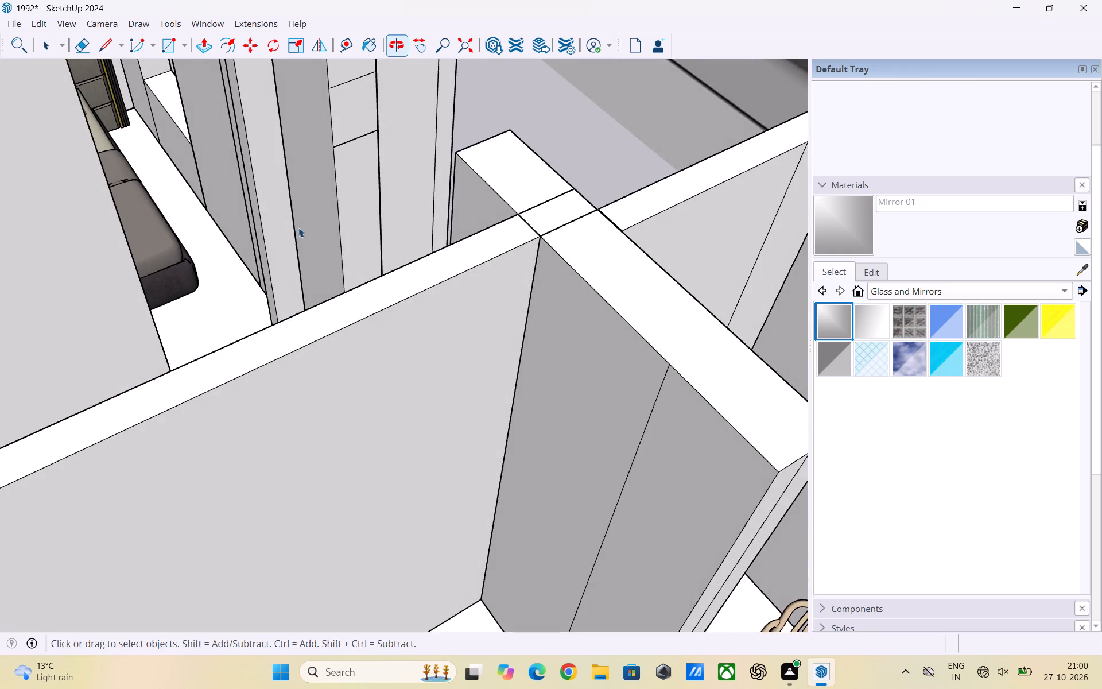
scroll(336, 142, up, 2)
middle_drag(415, 200, 319, 257)
scroll(320, 253, up, 2)
click(328, 264)
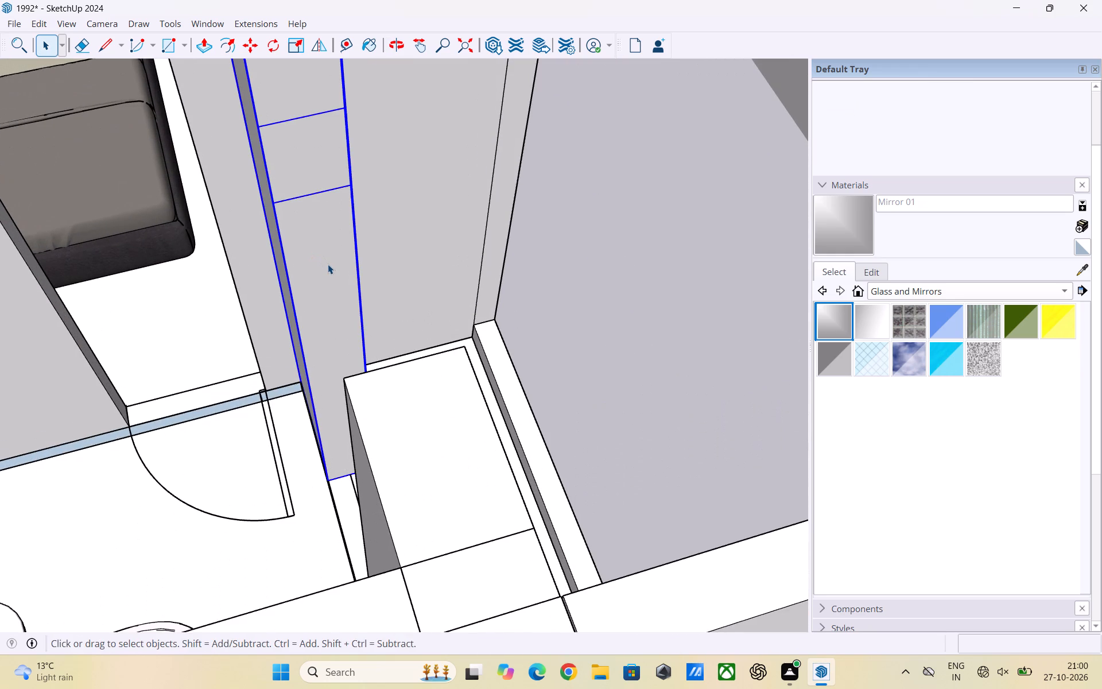
double_click(332, 257)
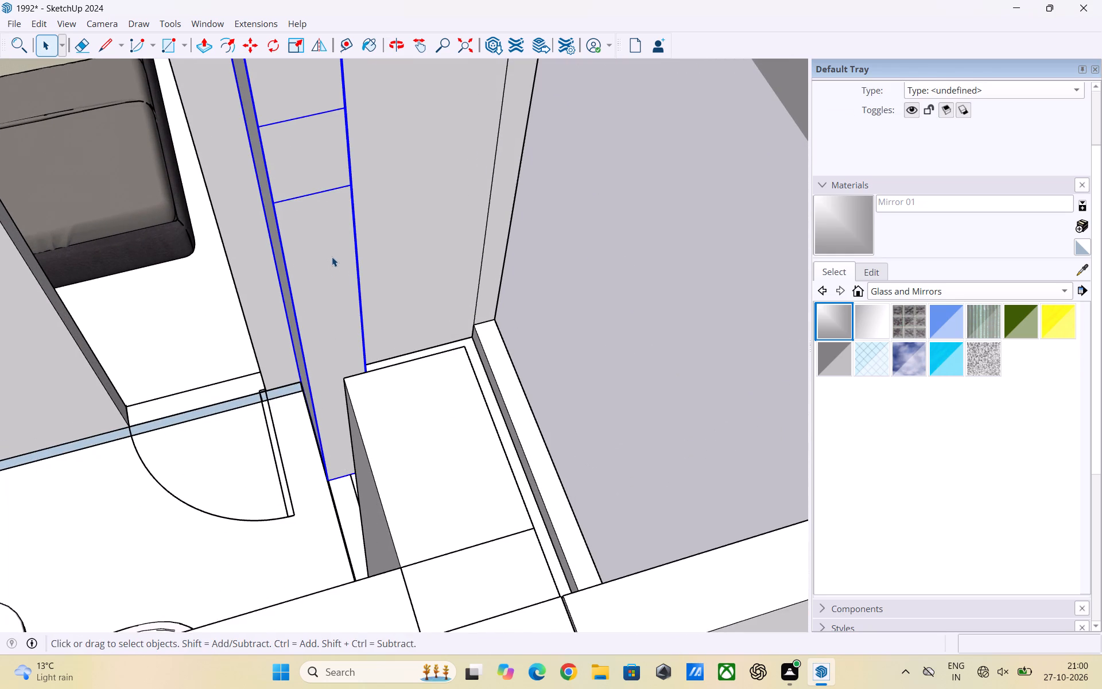
click(333, 255)
double_click(333, 255)
double_click(327, 244)
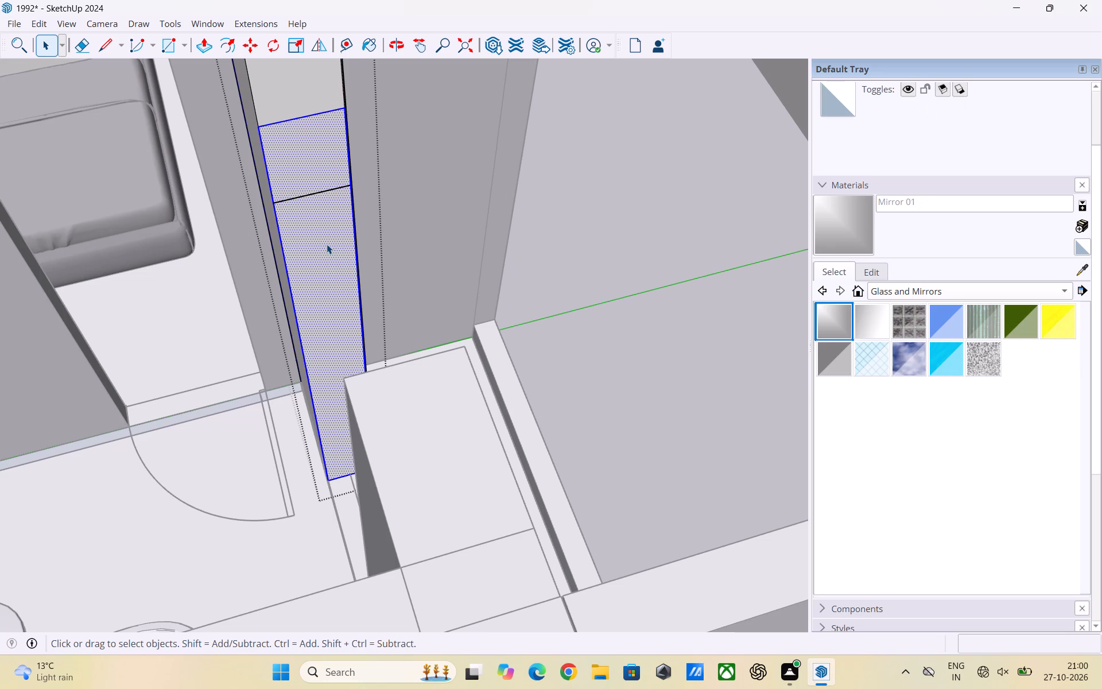
click(327, 244)
middle_drag(322, 267, 477, 249)
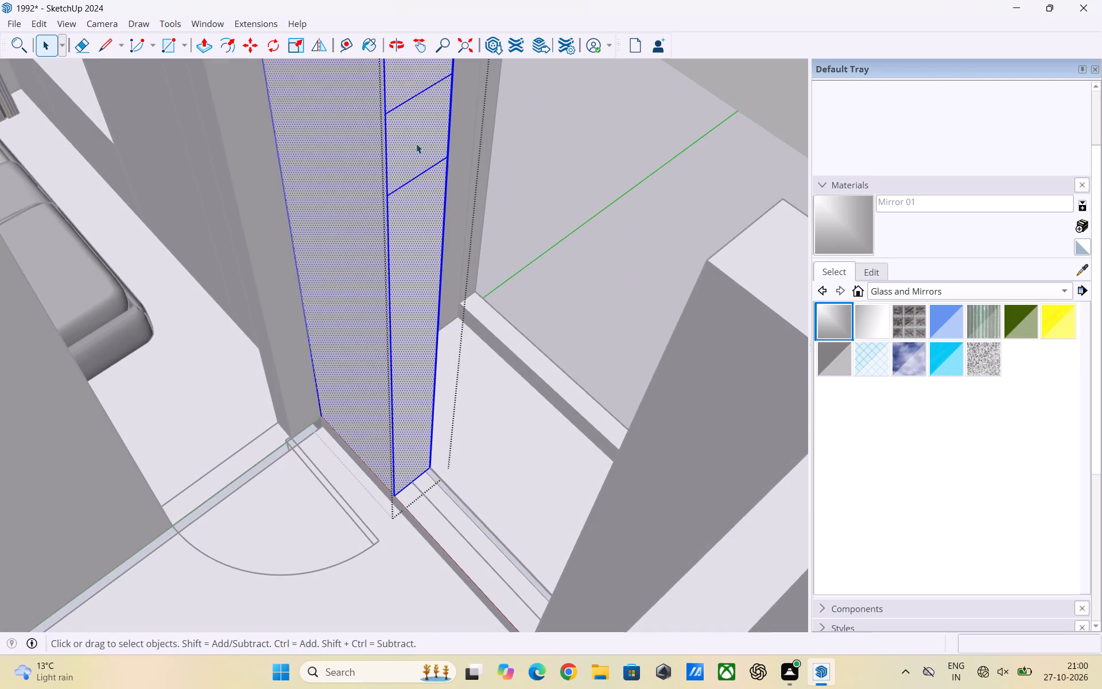
click(415, 140)
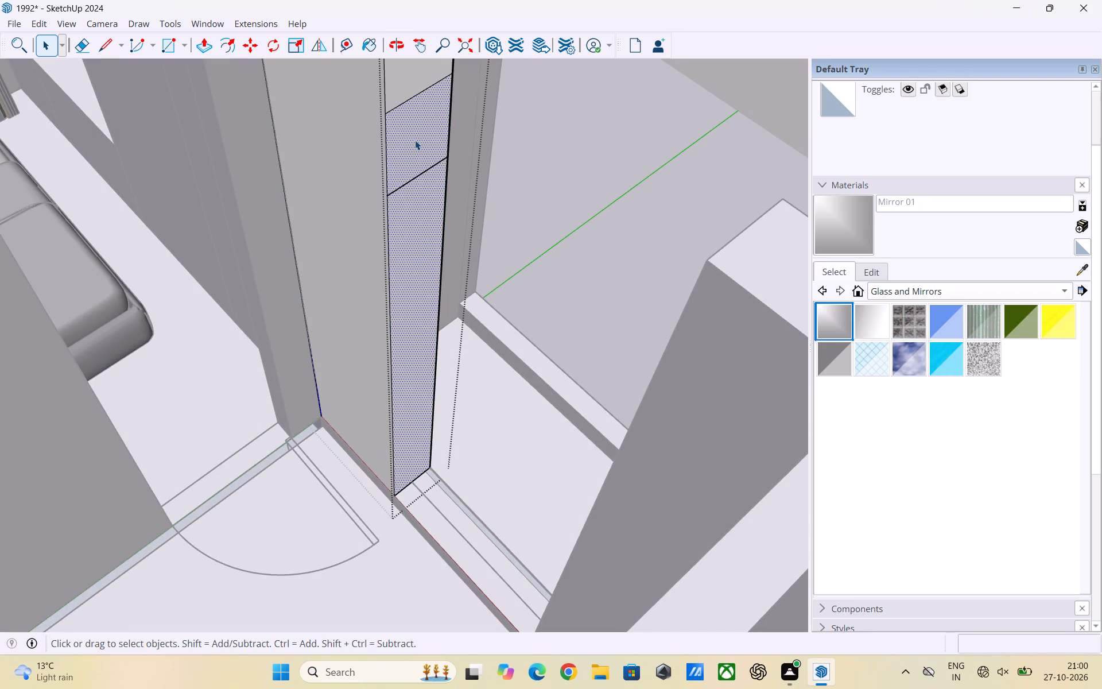
shift+click(420, 206)
shift+click(409, 152)
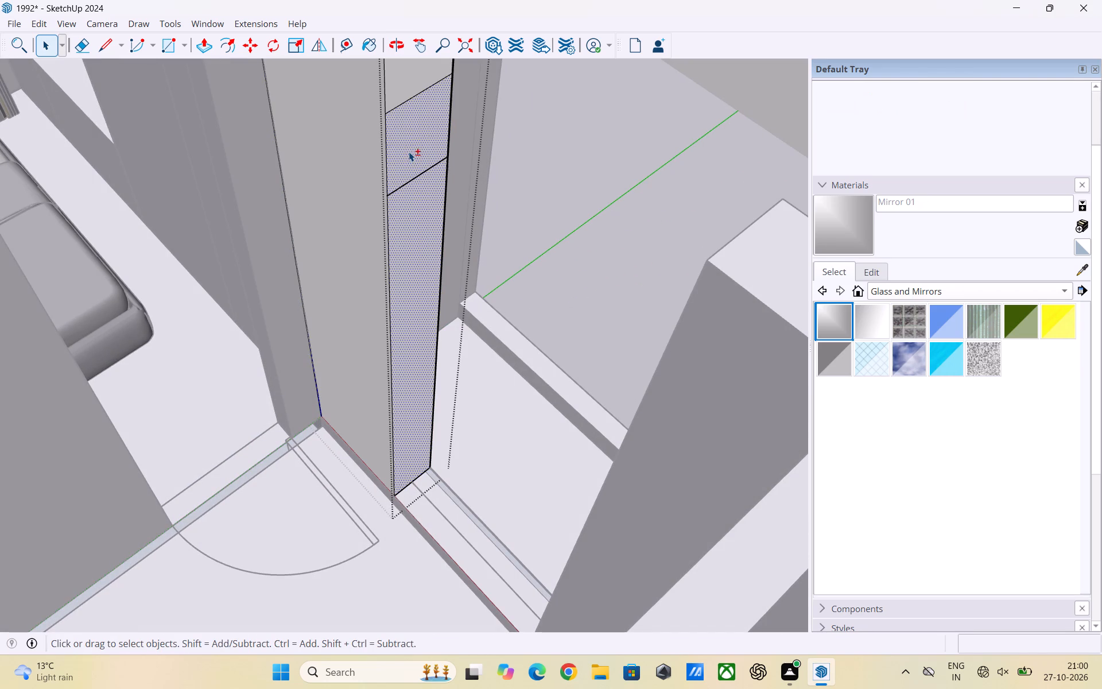
Undo the last two operations in the outer wall group and leave the group.
scroll(406, 224, down, 1)
middle_drag(382, 220, 315, 199)
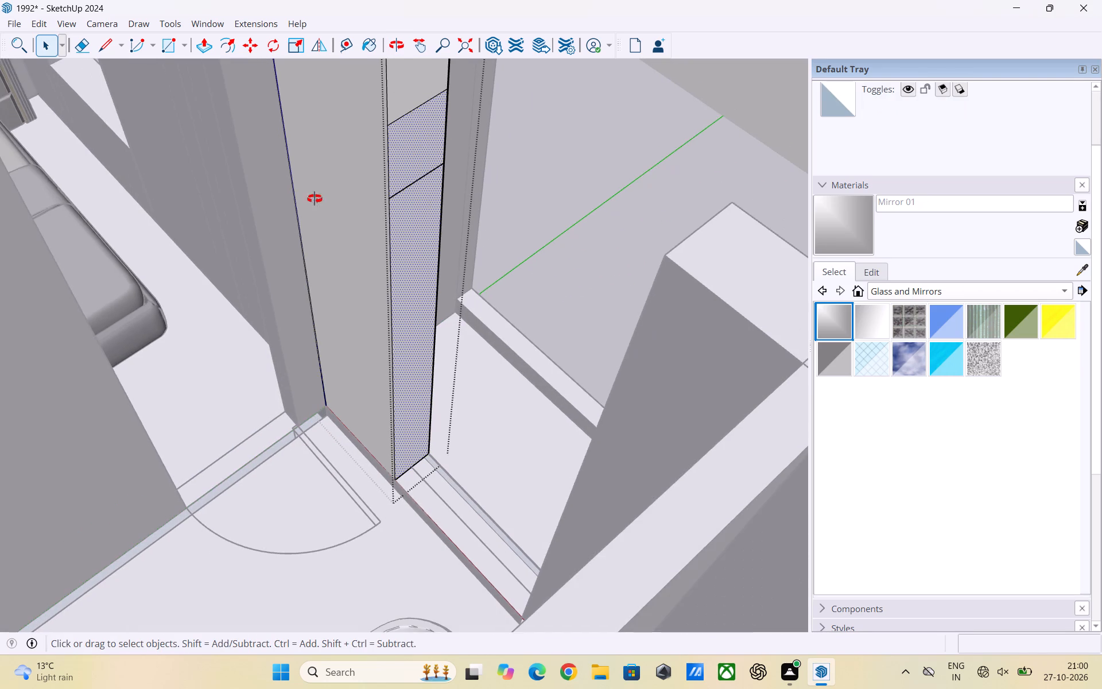
middle_drag(315, 199, 312, 195)
key(ctrl+z)
key(ctrl+z)
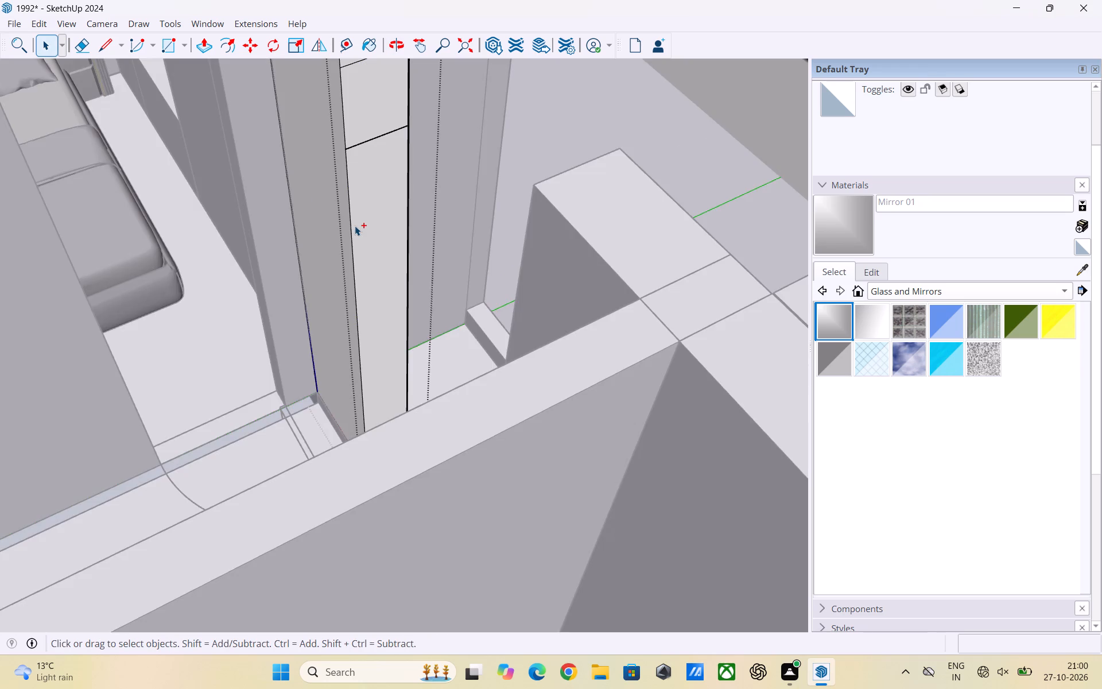
scroll(483, 247, down, 9)
click(550, 177)
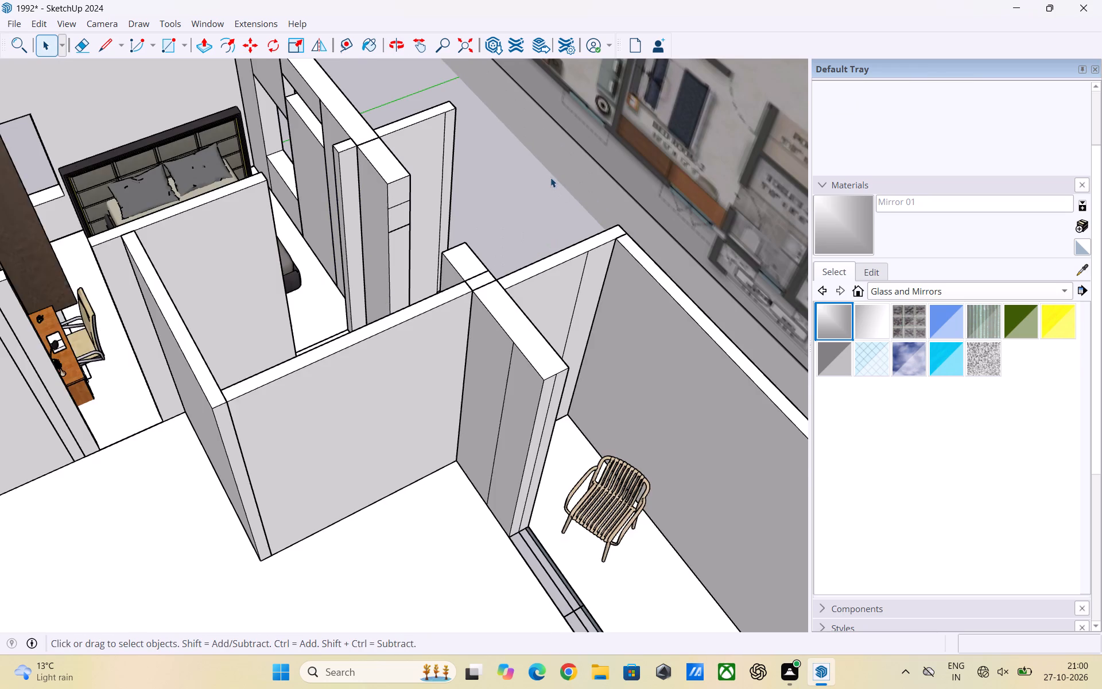
Reopen the outer wall group and delete the two horizontal lines dividing its end face.
scroll(391, 227, up, 2)
middle_drag(359, 251, 413, 245)
scroll(425, 208, up, 5)
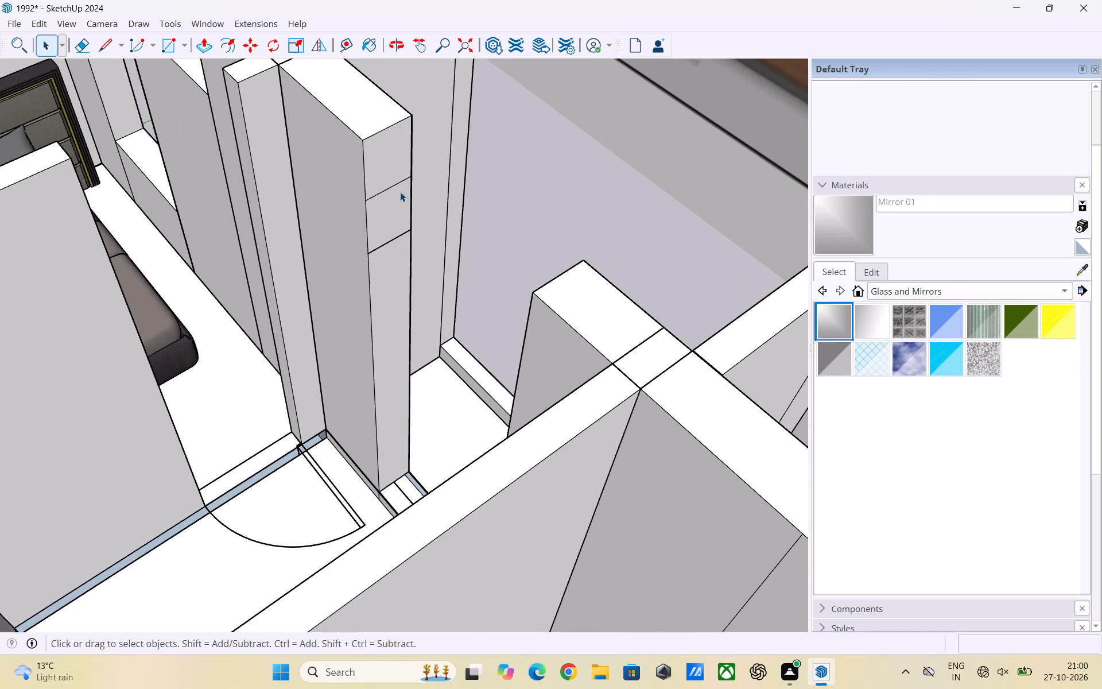
click(391, 188)
double_click(391, 188)
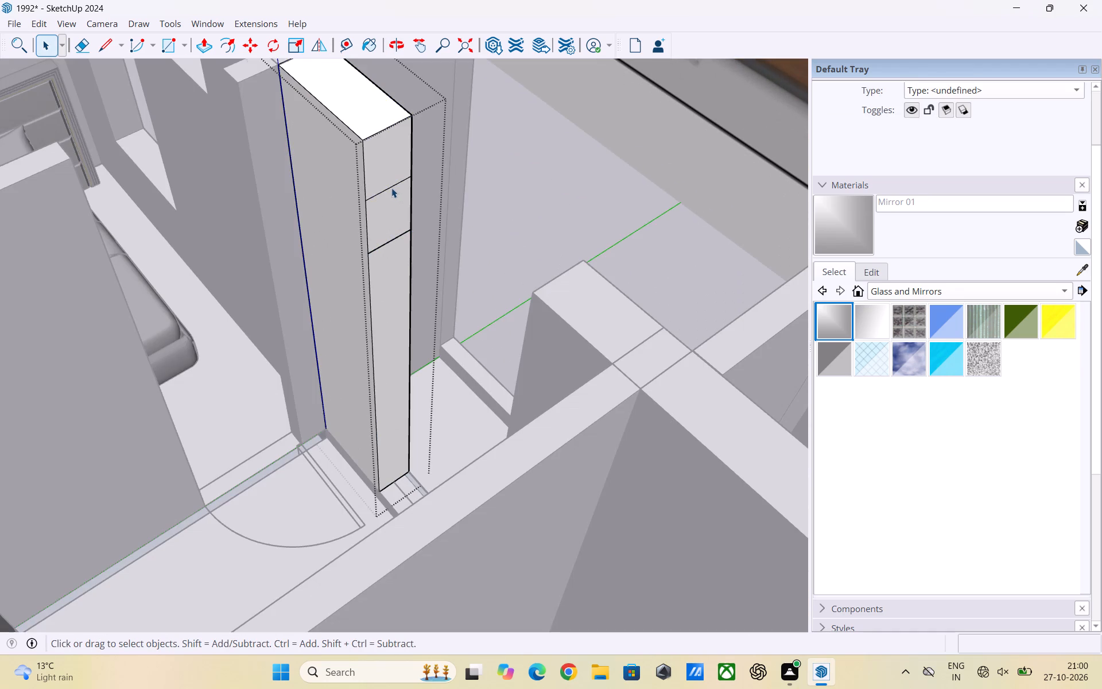
click(391, 188)
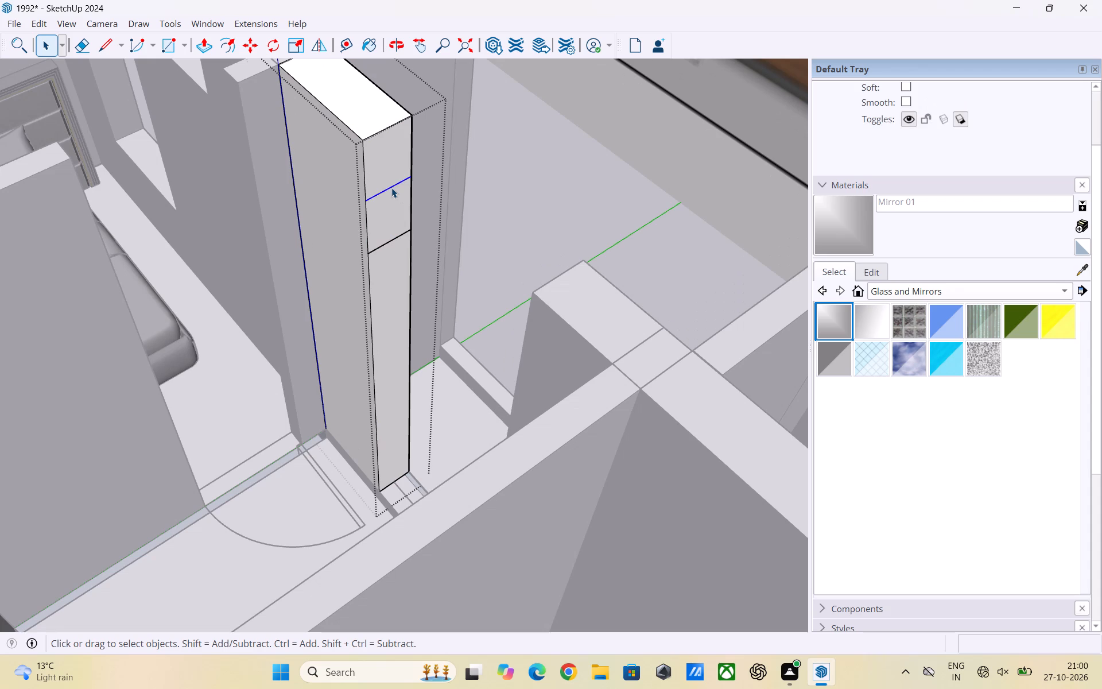
key(Delete)
click(394, 238)
key(Delete)
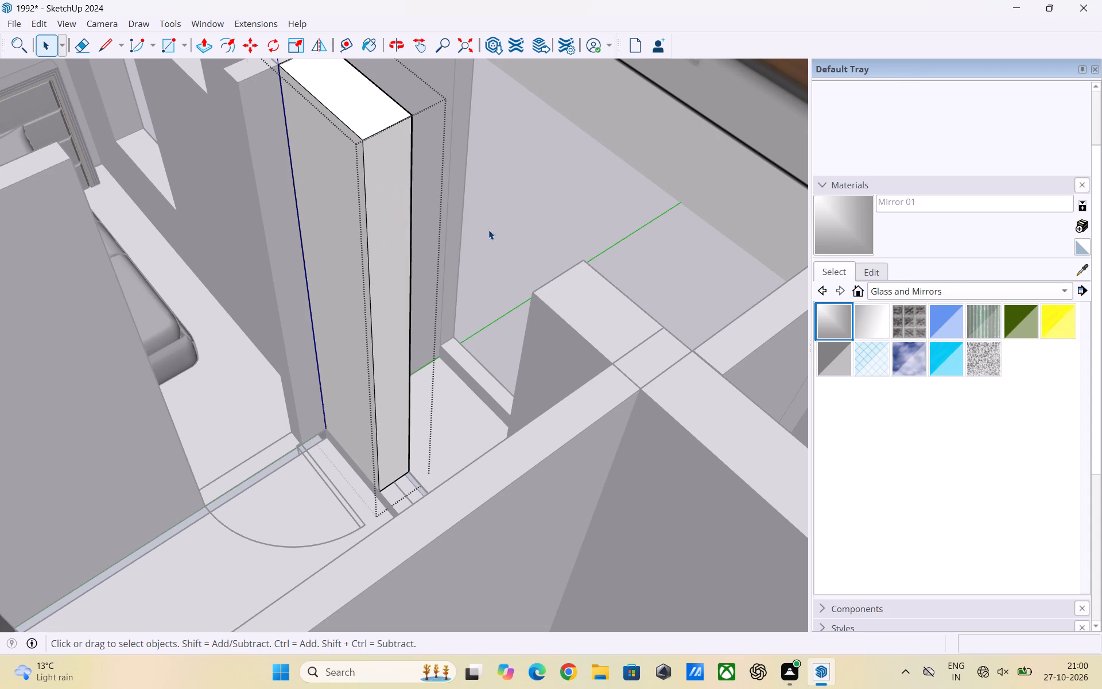
scroll(499, 203, down, 4)
click(521, 197)
Examine the bathroom opening between the outer wall's end face and the opposite wall stub near the balcony.
scroll(484, 237, up, 2)
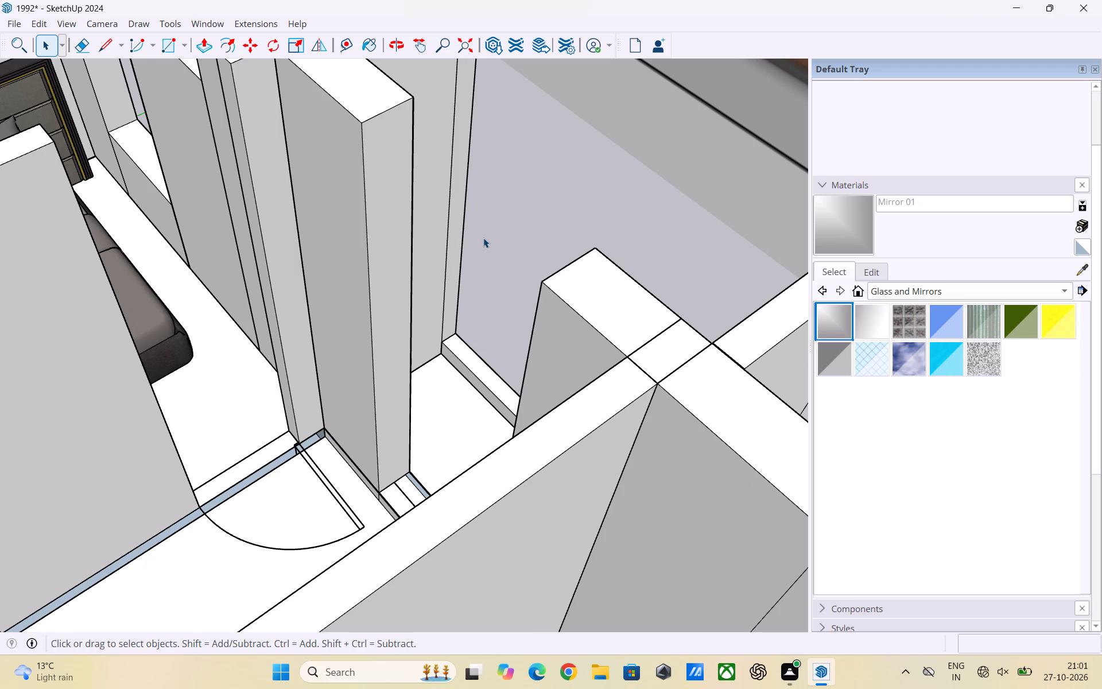
scroll(486, 236, down, 4)
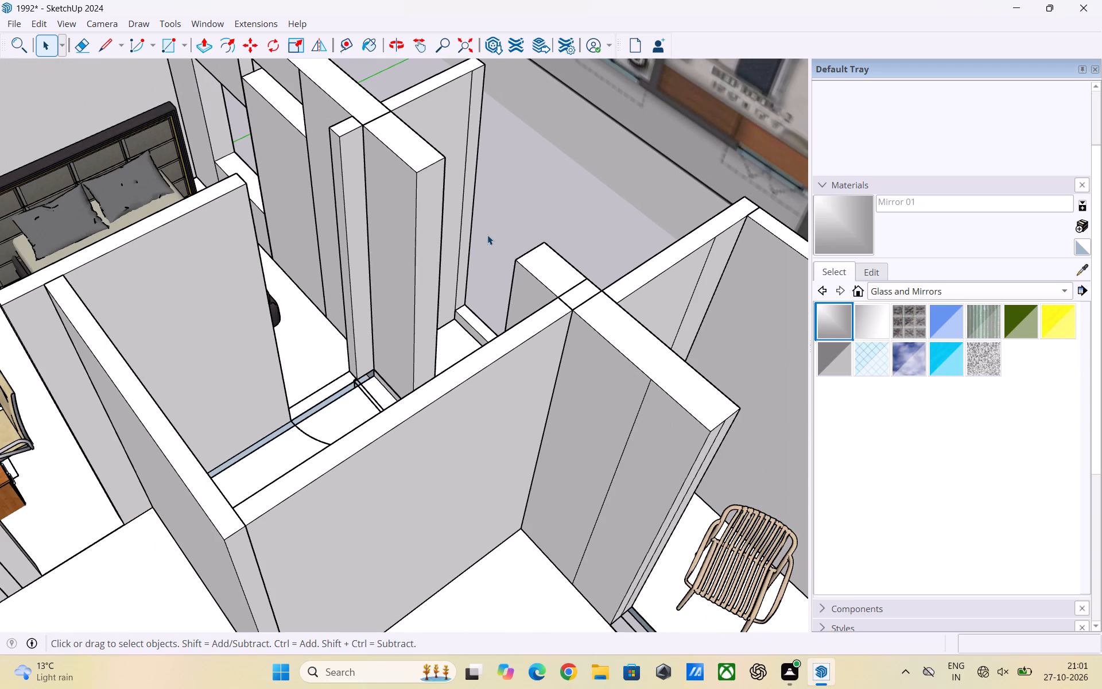
scroll(490, 233, down, 5)
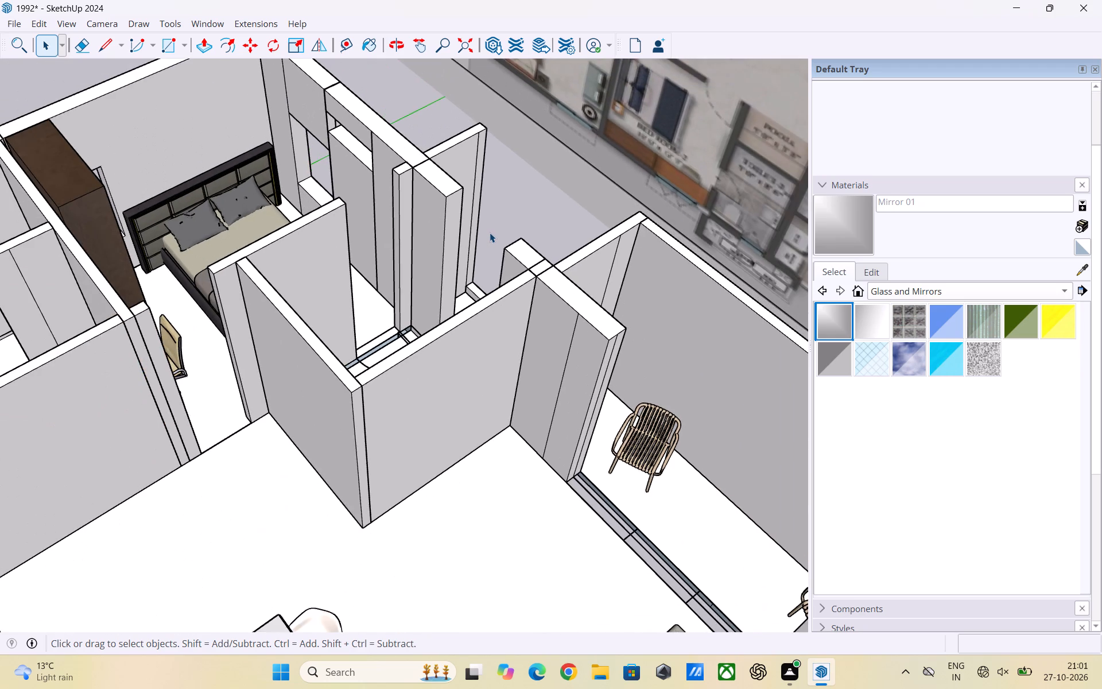
middle_drag(490, 233, 315, 276)
scroll(465, 273, up, 3)
middle_drag(464, 276, 463, 352)
scroll(469, 331, up, 1)
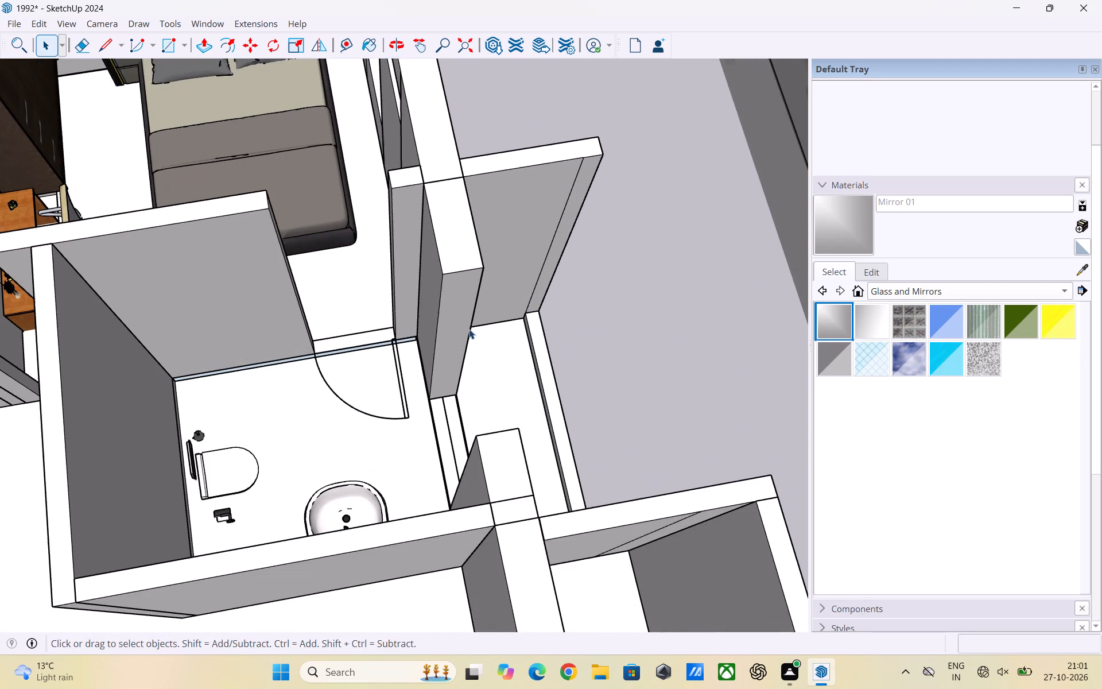
scroll(469, 329, up, 4)
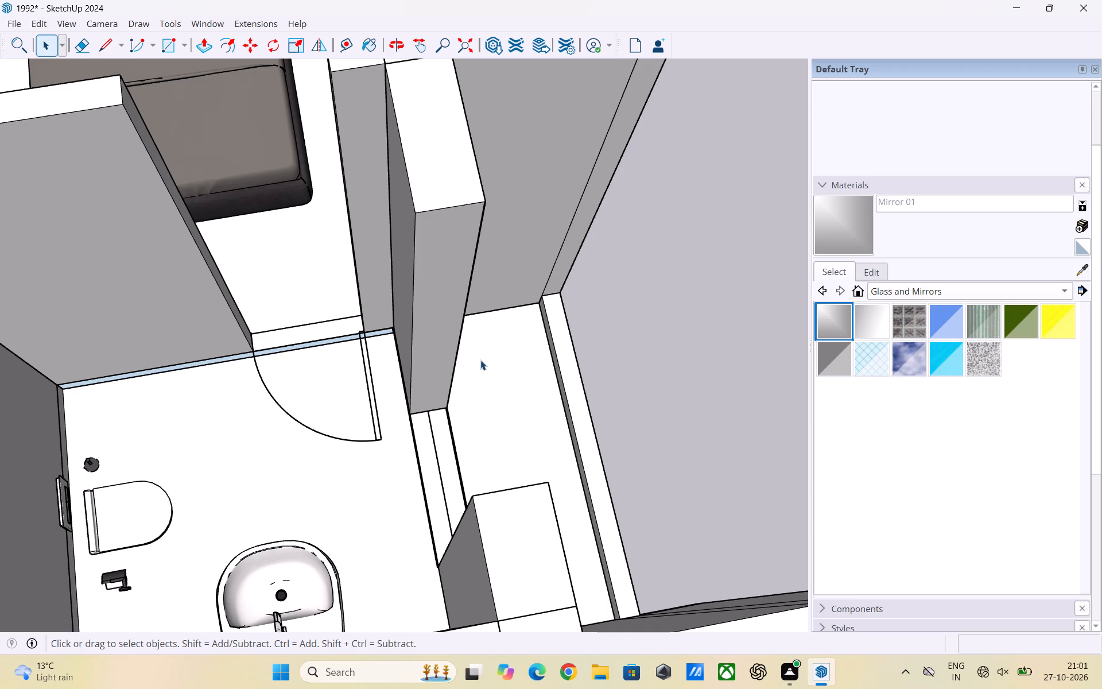
scroll(543, 323, up, 2)
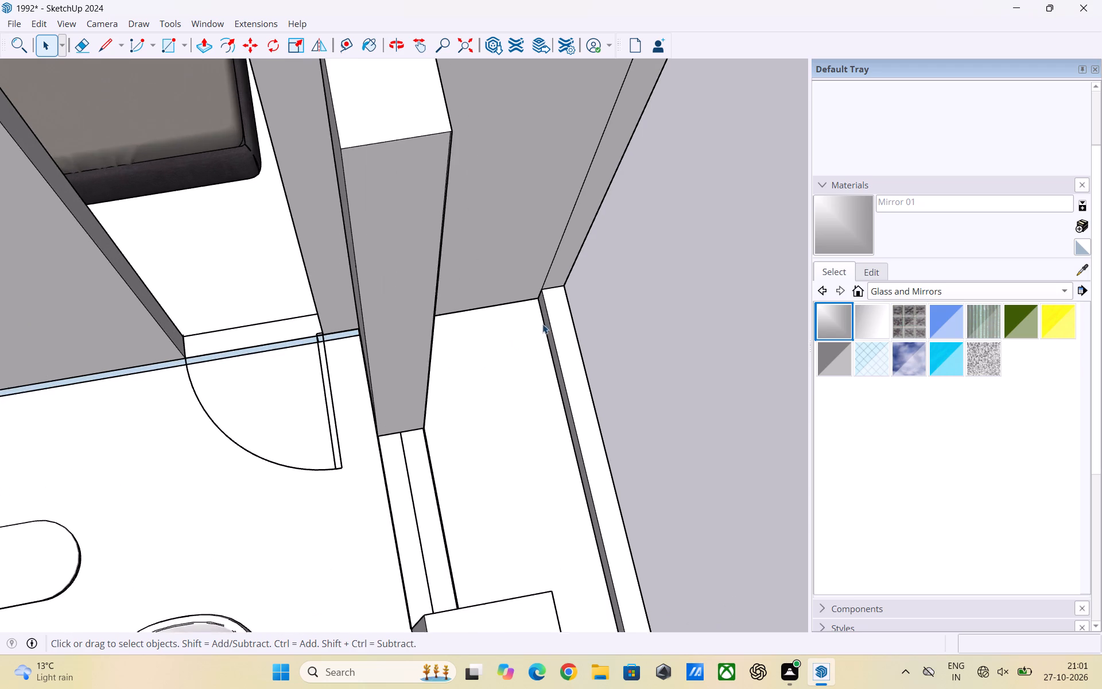
scroll(541, 324, down, 4)
scroll(497, 408, up, 2)
scroll(501, 396, down, 1)
middle_drag(501, 396, 448, 313)
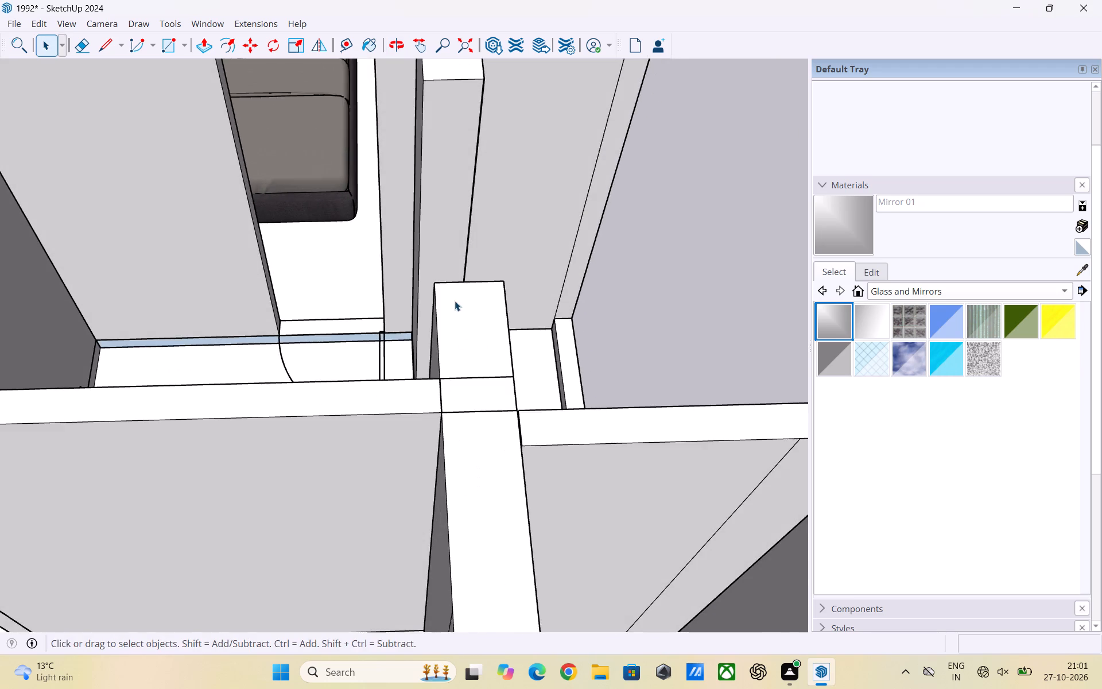
middle_drag(465, 322, 497, 402)
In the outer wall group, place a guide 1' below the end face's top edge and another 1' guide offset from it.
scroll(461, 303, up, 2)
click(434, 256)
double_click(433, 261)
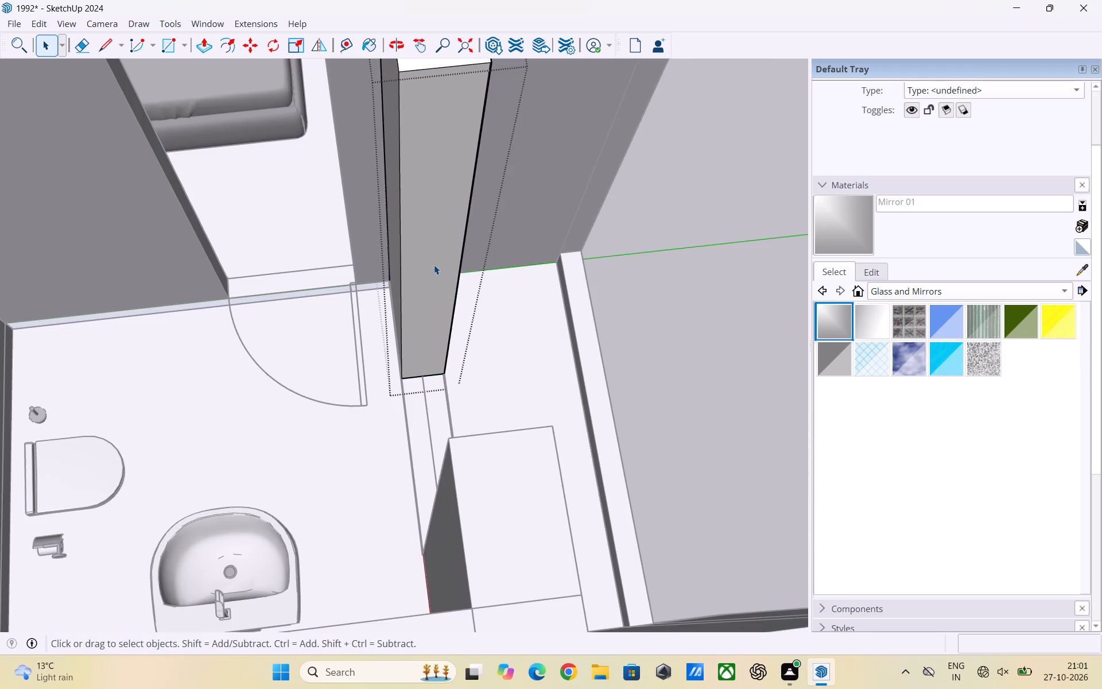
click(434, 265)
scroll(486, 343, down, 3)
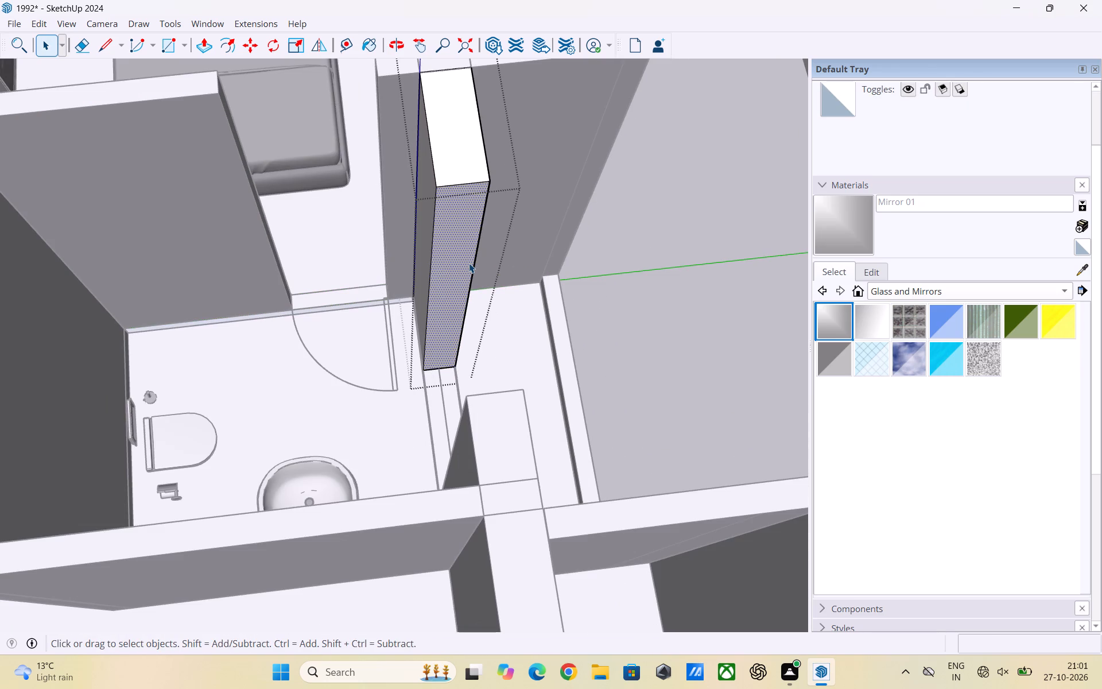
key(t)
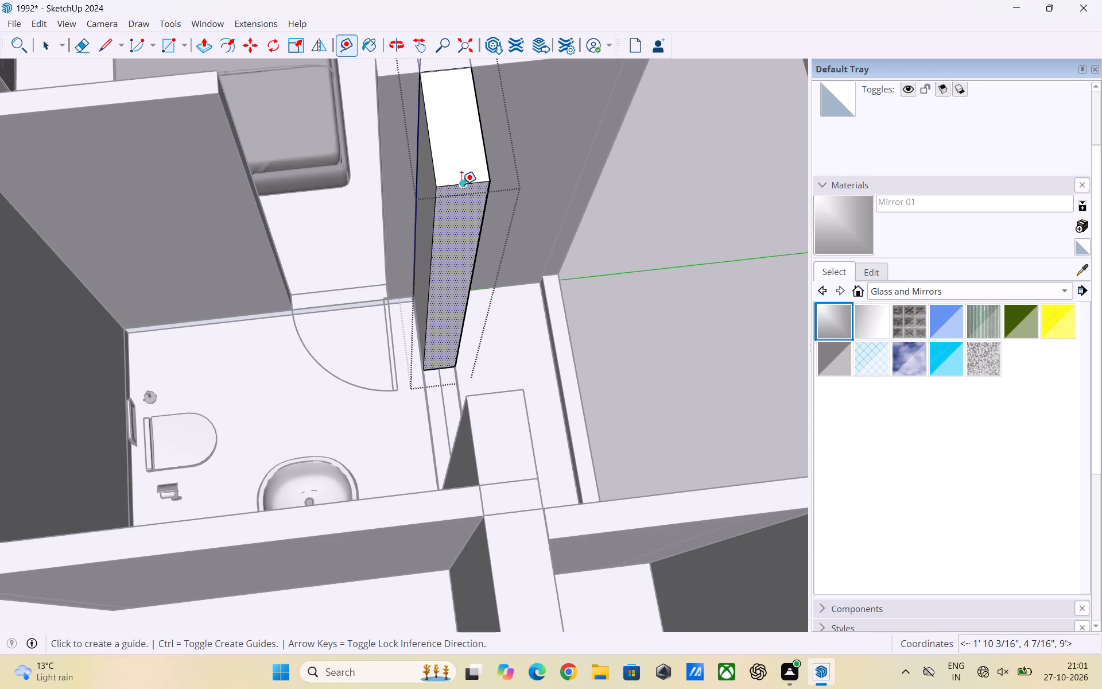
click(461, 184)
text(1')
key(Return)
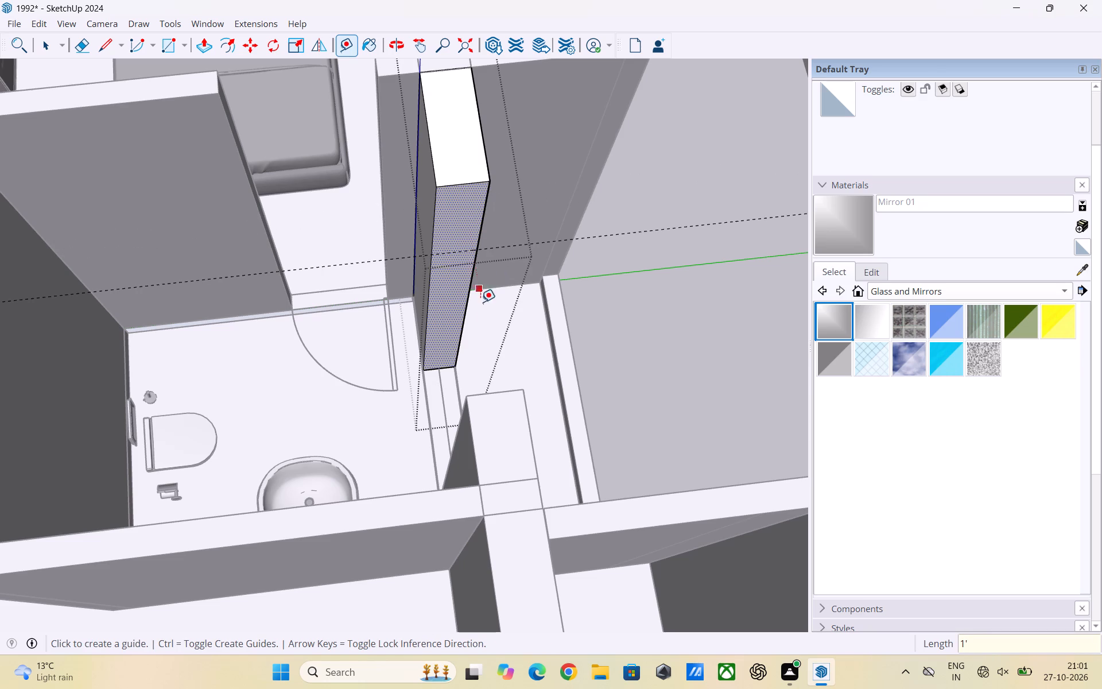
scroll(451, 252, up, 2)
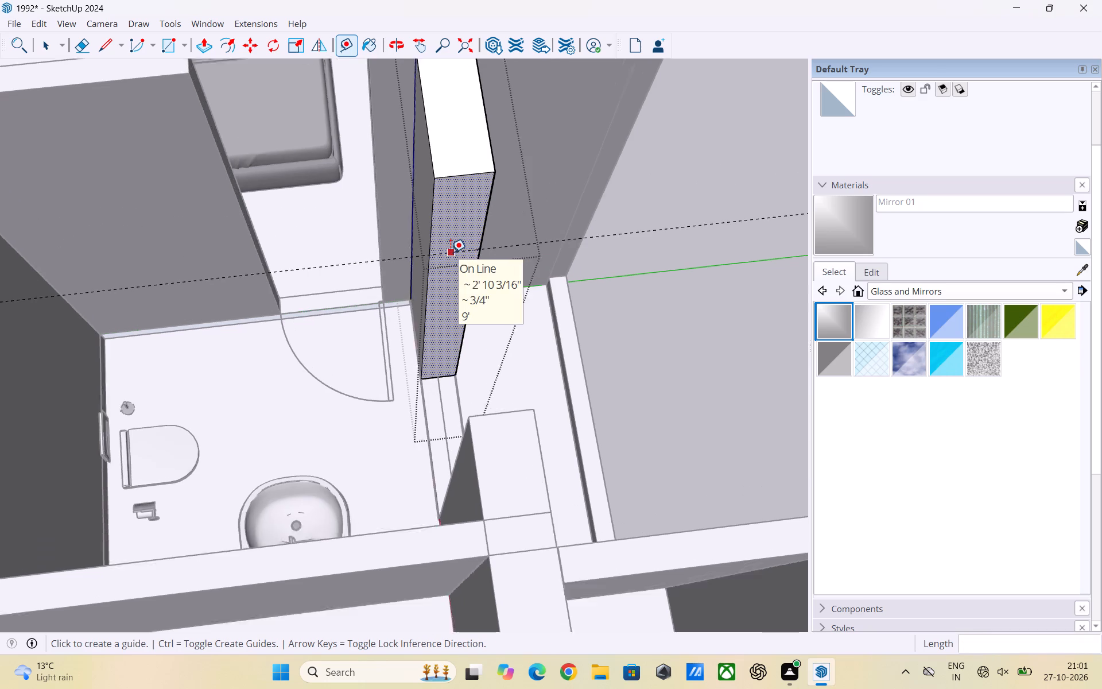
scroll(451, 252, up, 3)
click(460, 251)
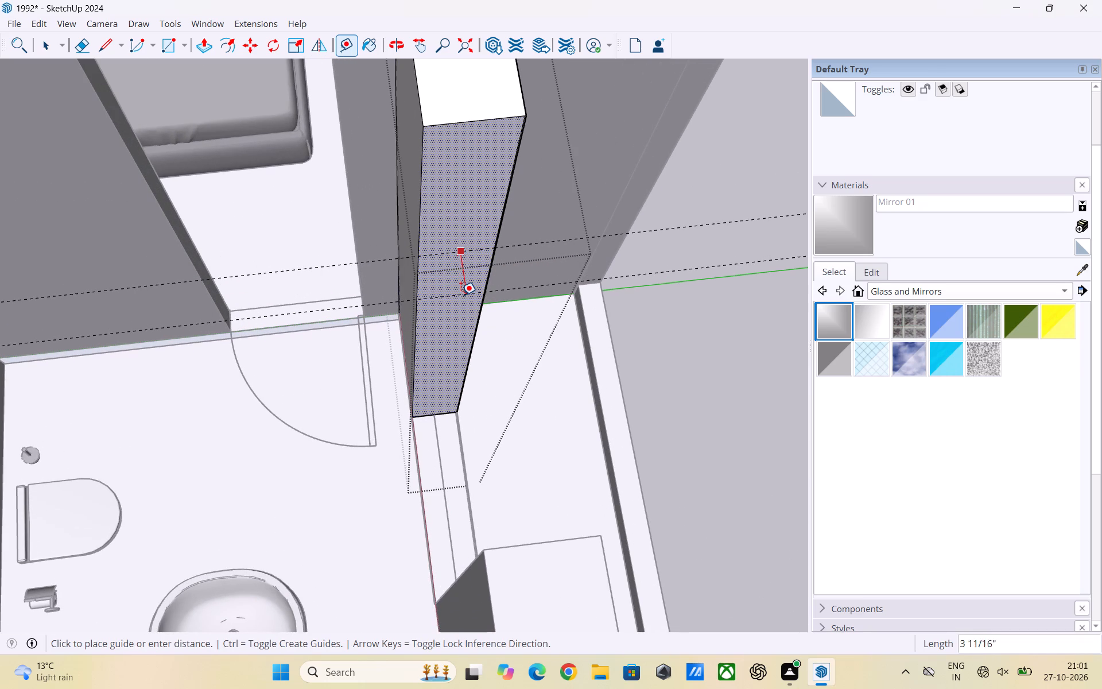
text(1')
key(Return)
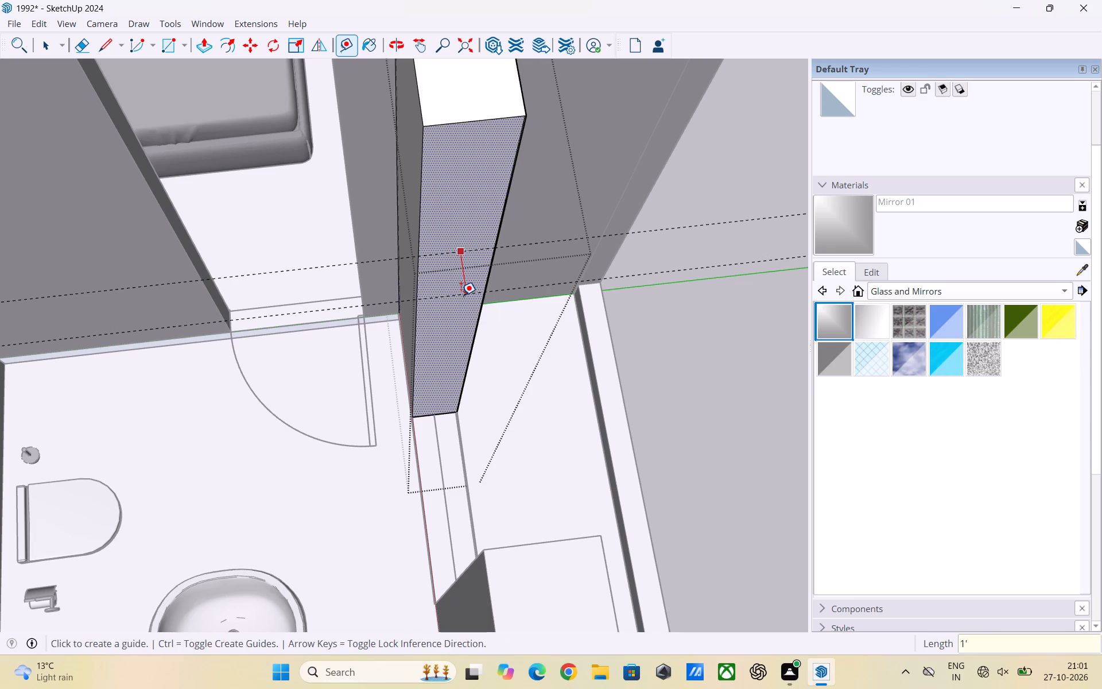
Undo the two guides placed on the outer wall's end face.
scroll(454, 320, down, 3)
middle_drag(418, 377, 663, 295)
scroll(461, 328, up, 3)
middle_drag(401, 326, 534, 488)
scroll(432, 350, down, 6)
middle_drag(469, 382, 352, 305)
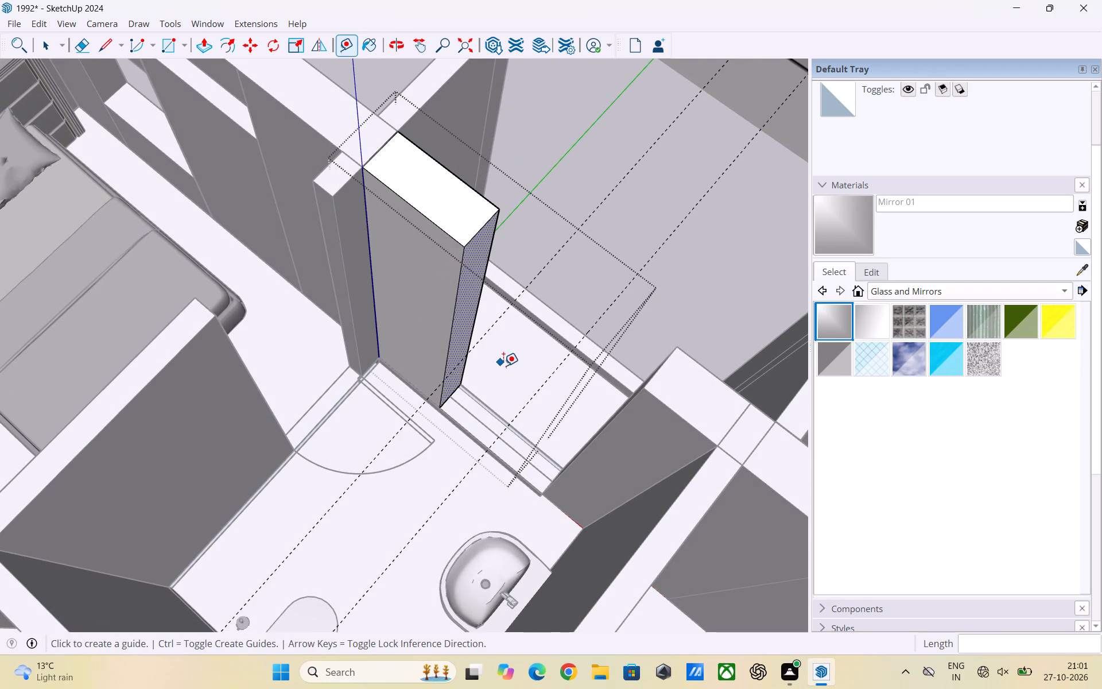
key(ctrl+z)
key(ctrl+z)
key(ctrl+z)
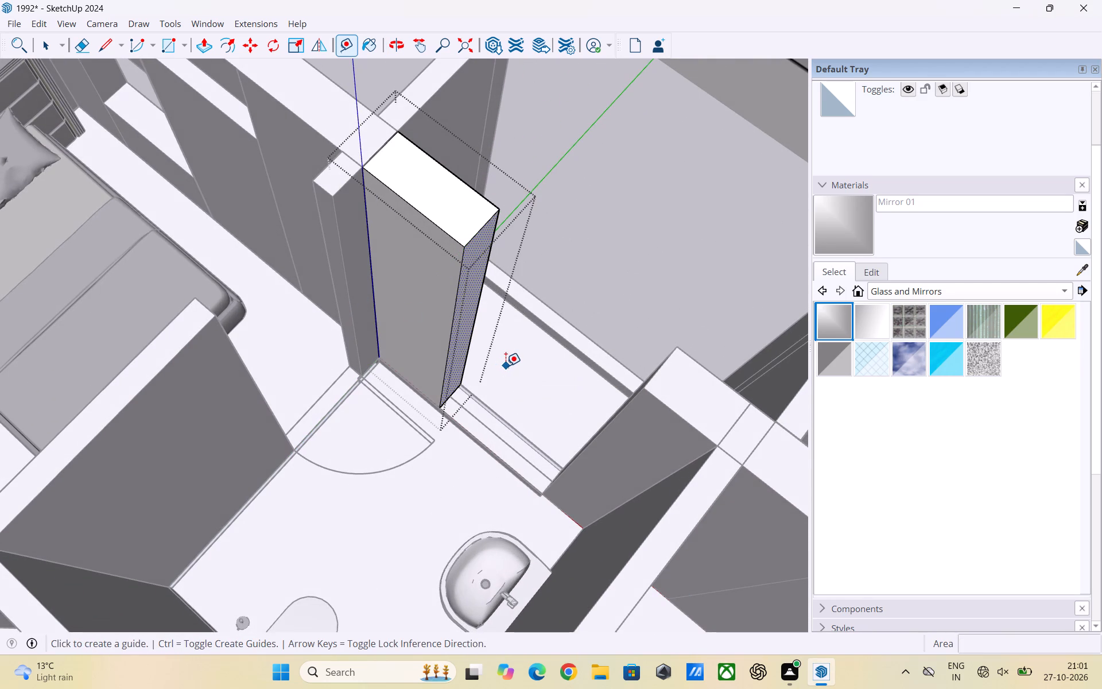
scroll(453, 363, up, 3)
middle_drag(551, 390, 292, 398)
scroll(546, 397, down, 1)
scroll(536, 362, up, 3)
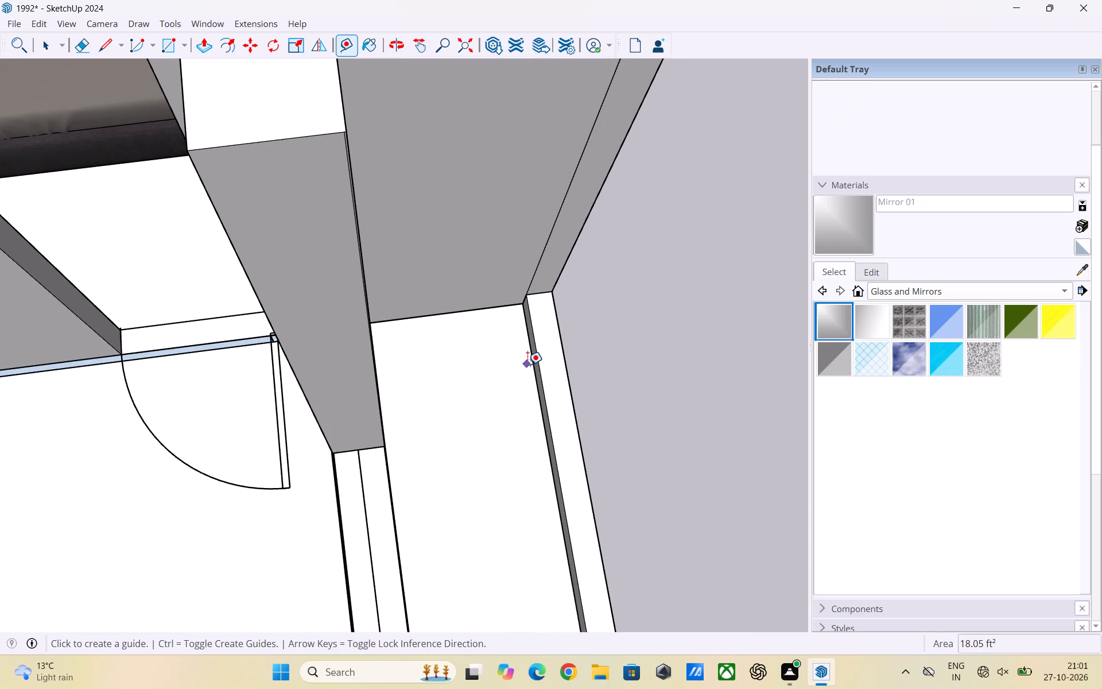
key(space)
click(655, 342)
Reopen the outer wall group and place a guide line 1' below the end face's top edge.
scroll(656, 343, down, 4)
middle_drag(493, 442, 465, 347)
scroll(452, 304, up, 2)
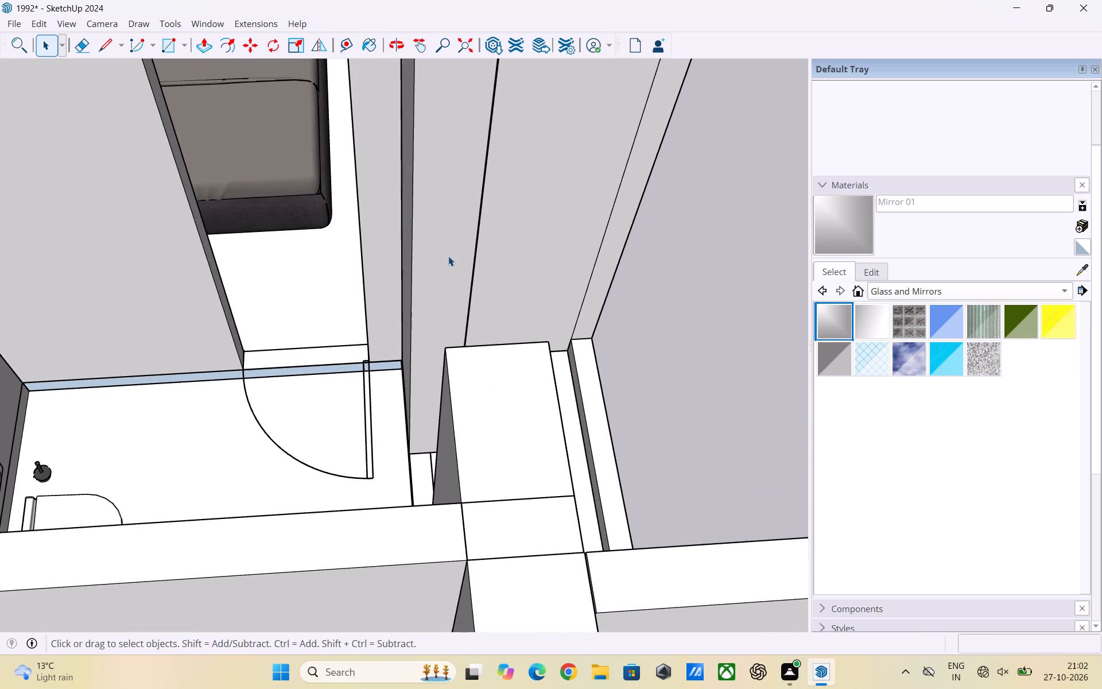
click(449, 254)
double_click(450, 249)
click(450, 242)
scroll(449, 309, down, 4)
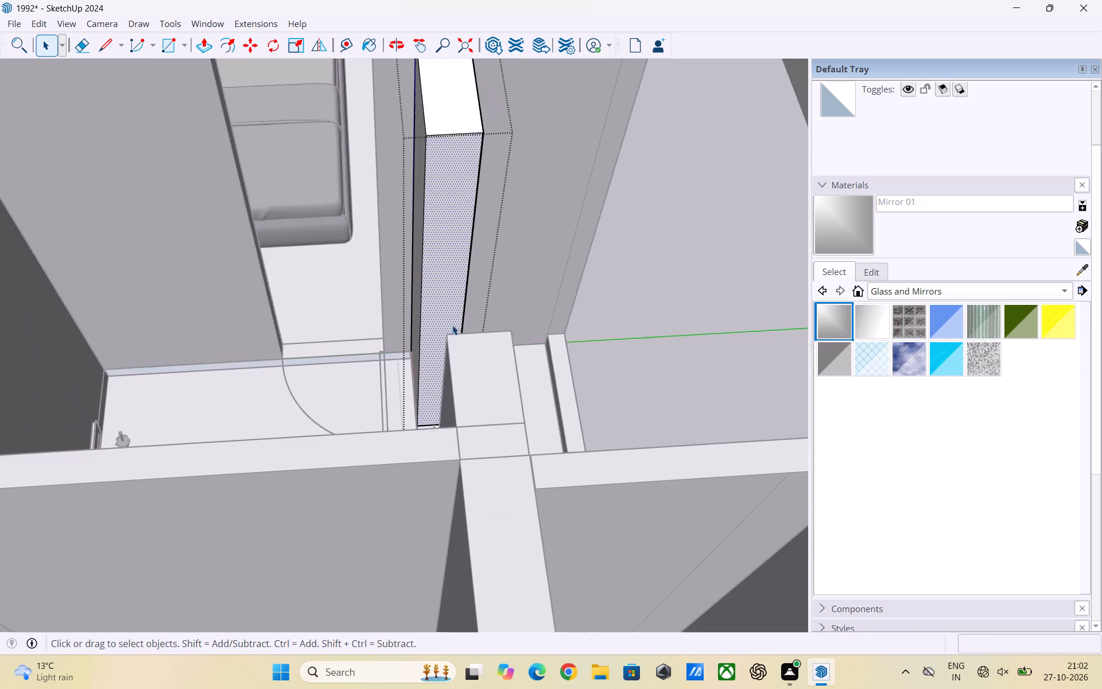
scroll(452, 325, down, 3)
scroll(459, 230, up, 3)
key(t)
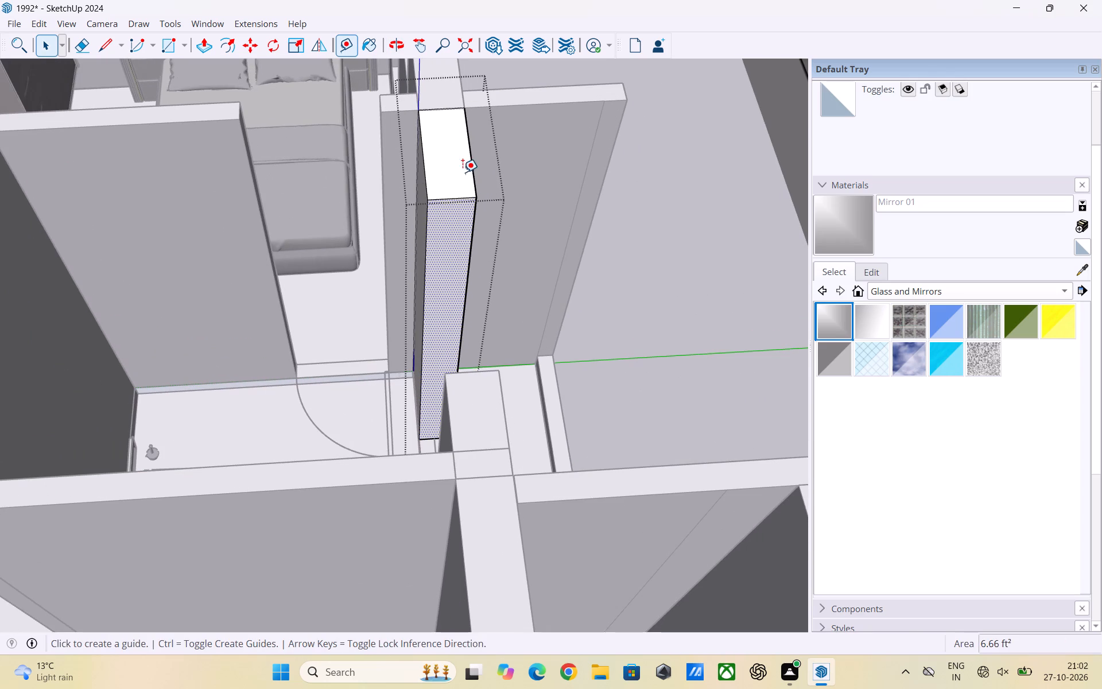
click(450, 195)
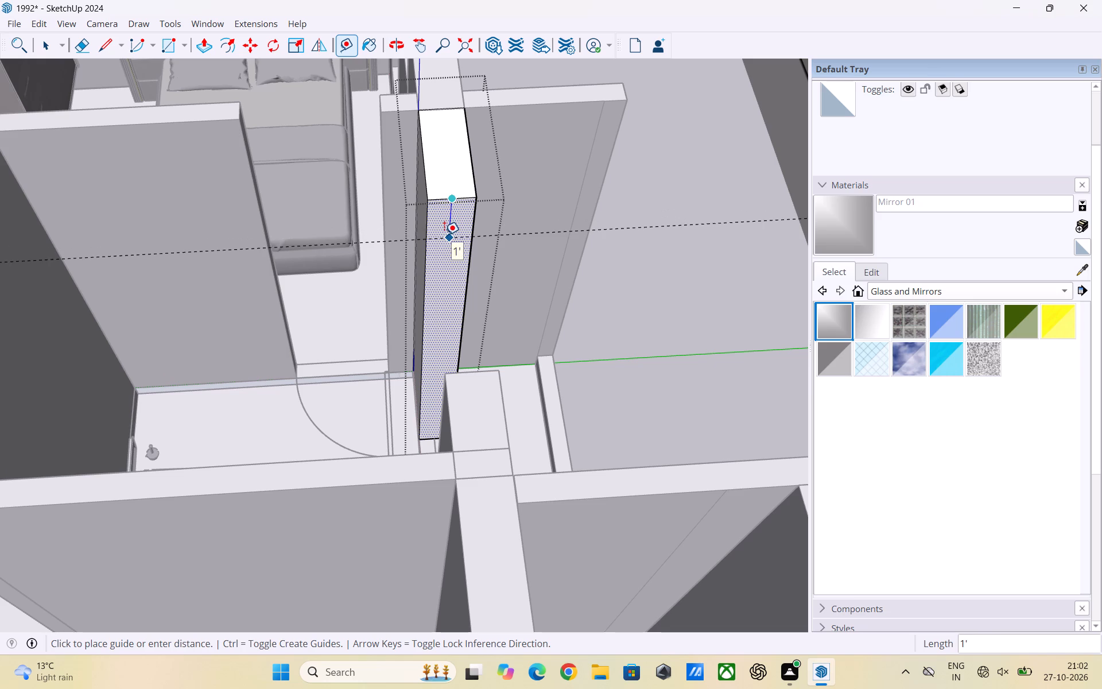
key(1)
key(apostrophe)
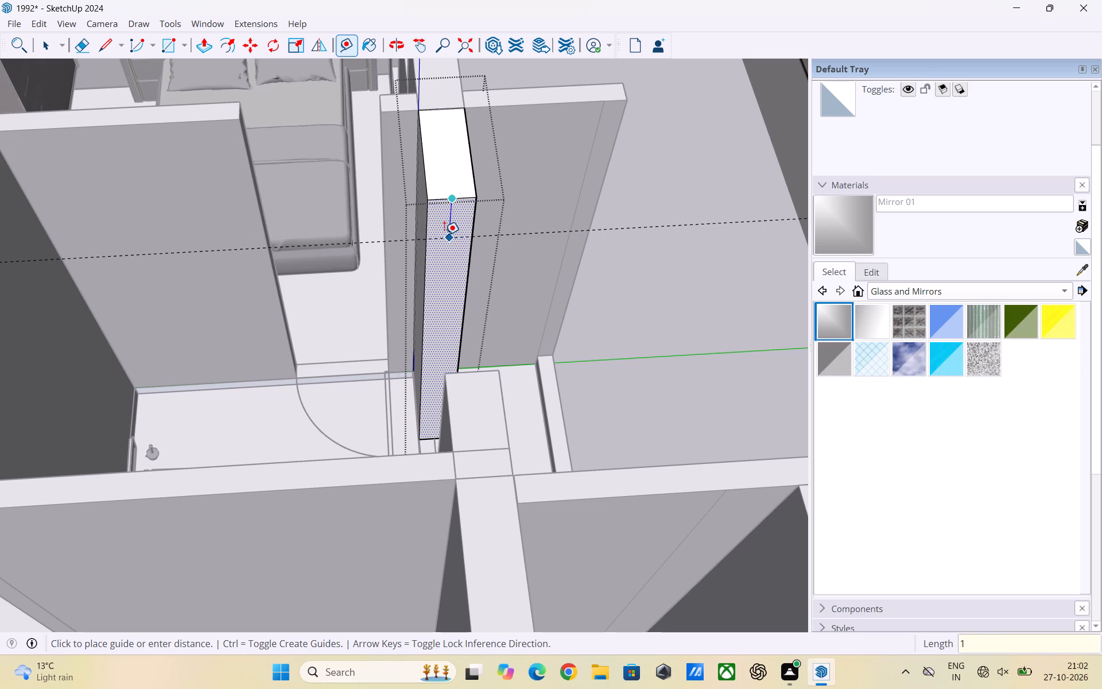
key(Return)
Place a second guide running 1' down the end face from the first guide line.
click(447, 239)
text(1')
key(Return)
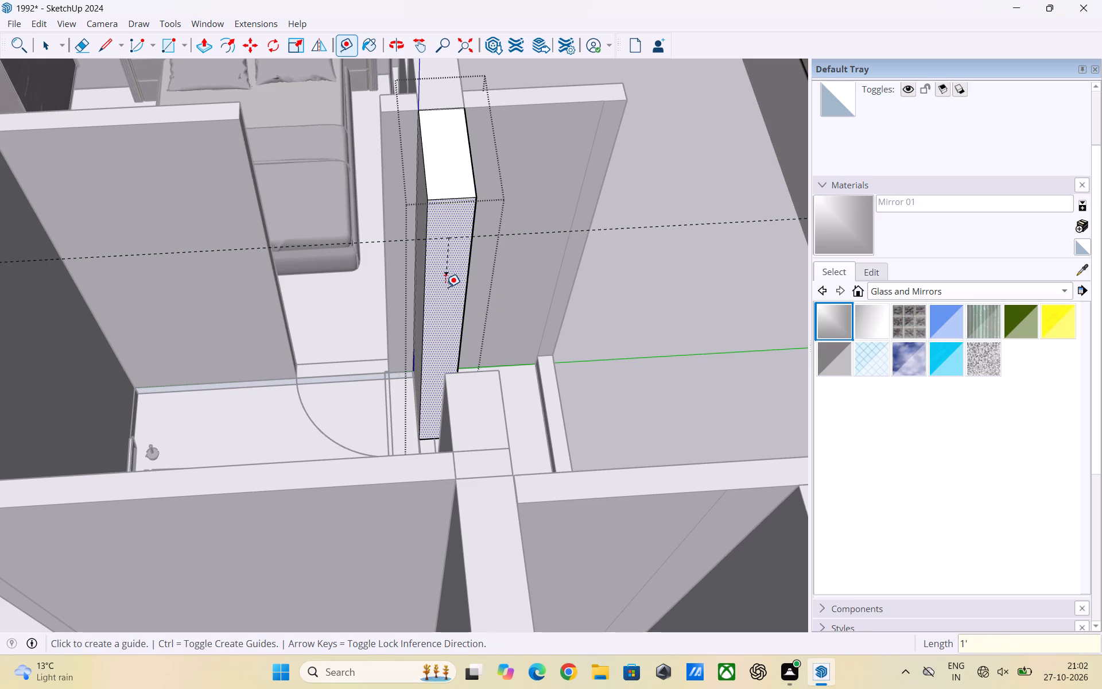
Copy the end face's top edge 1' down onto the horizontal guide line.
key(space)
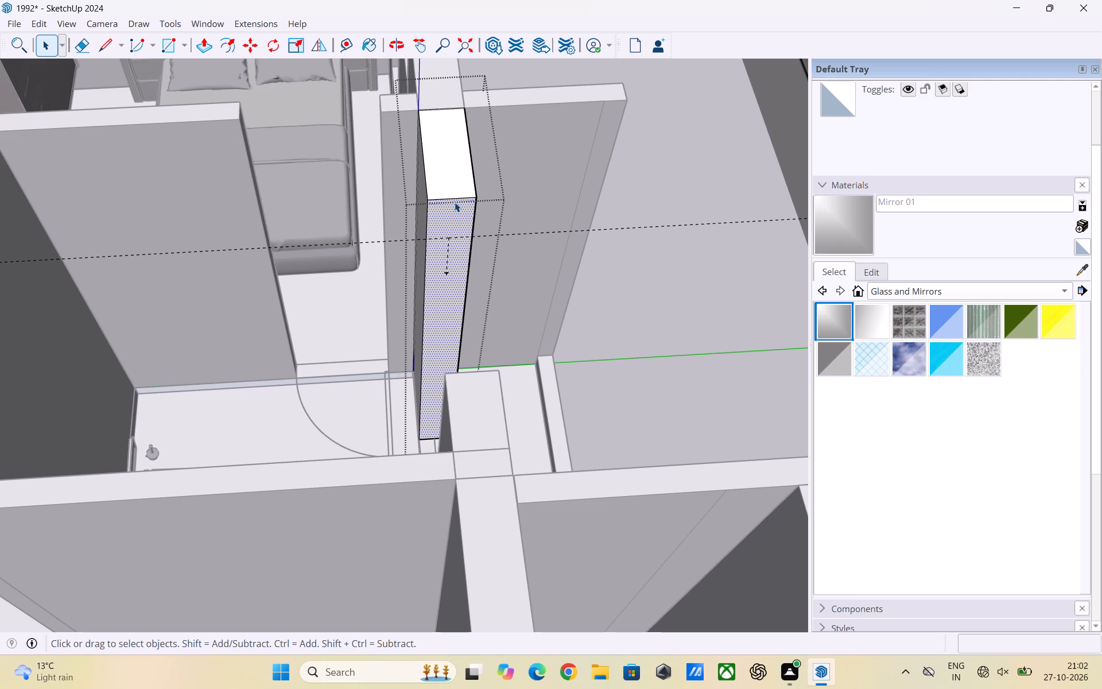
click(454, 200)
key(m)
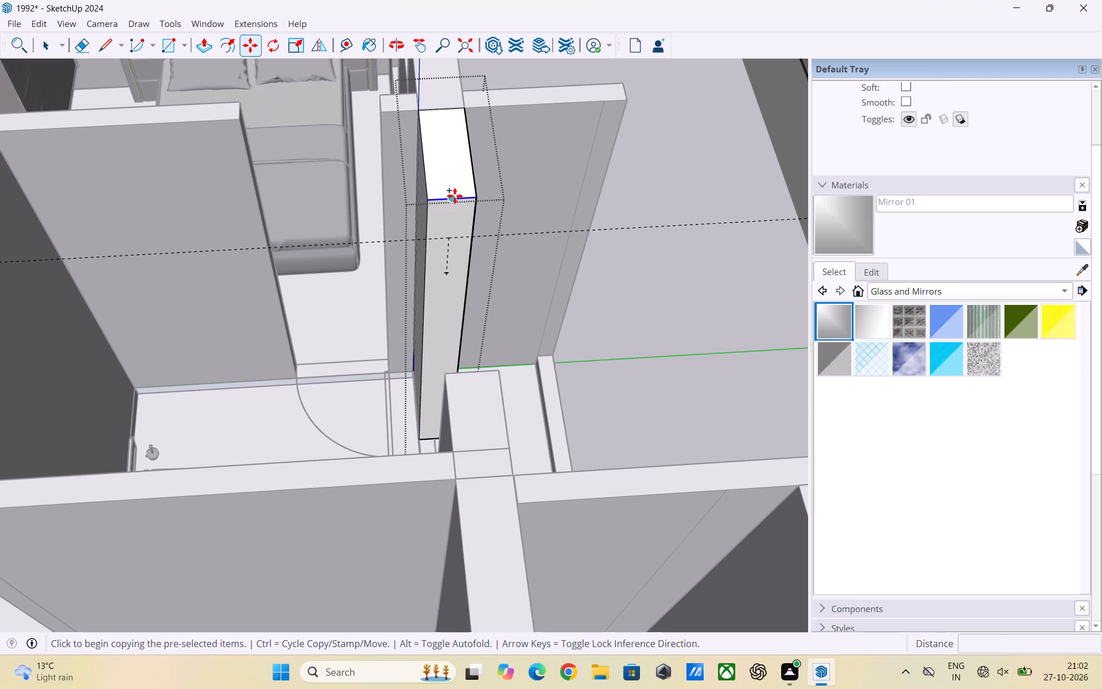
click(455, 196)
click(456, 236)
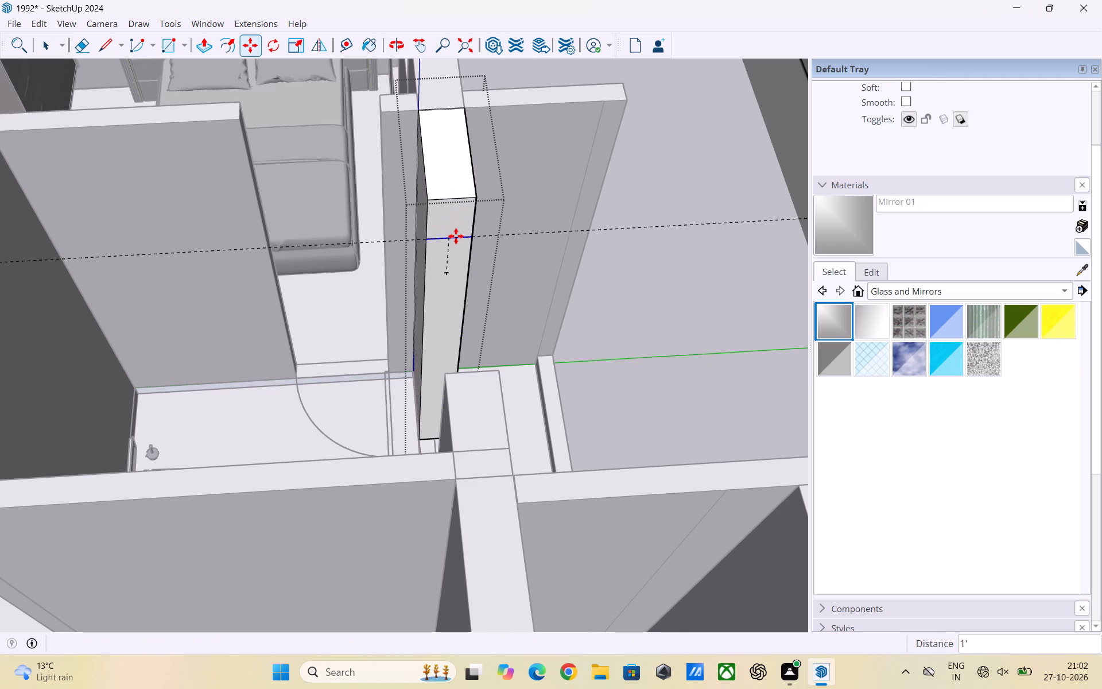
key(m)
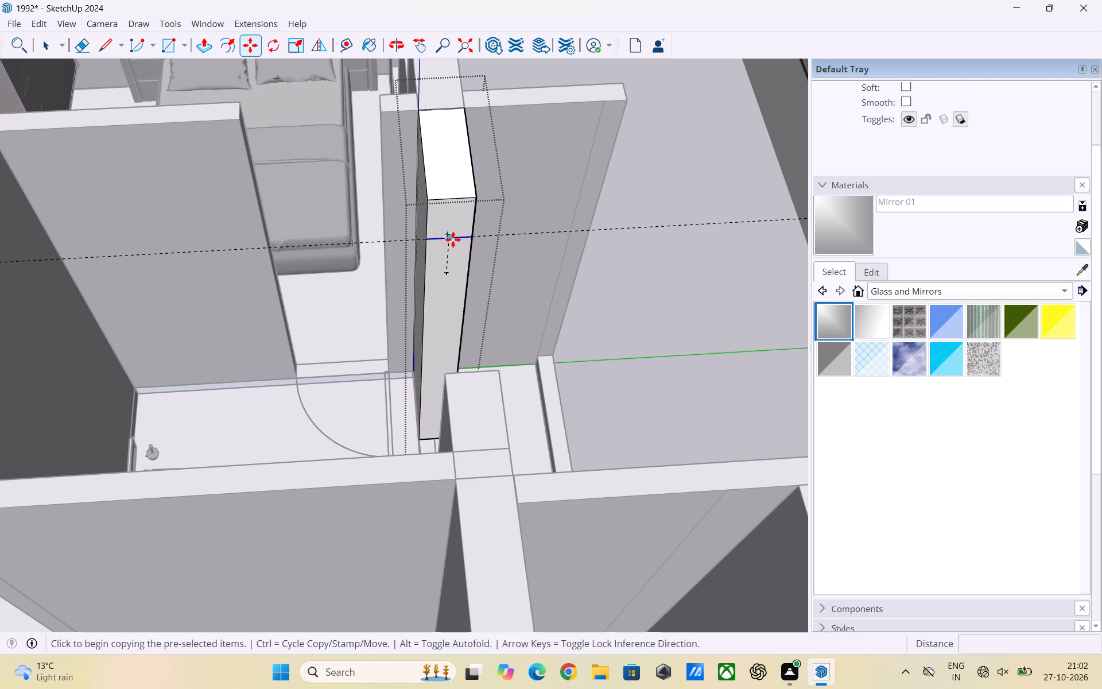
Copy the dividing edge another 1' down the outer wall's end face, onto the guide point.
click(452, 237)
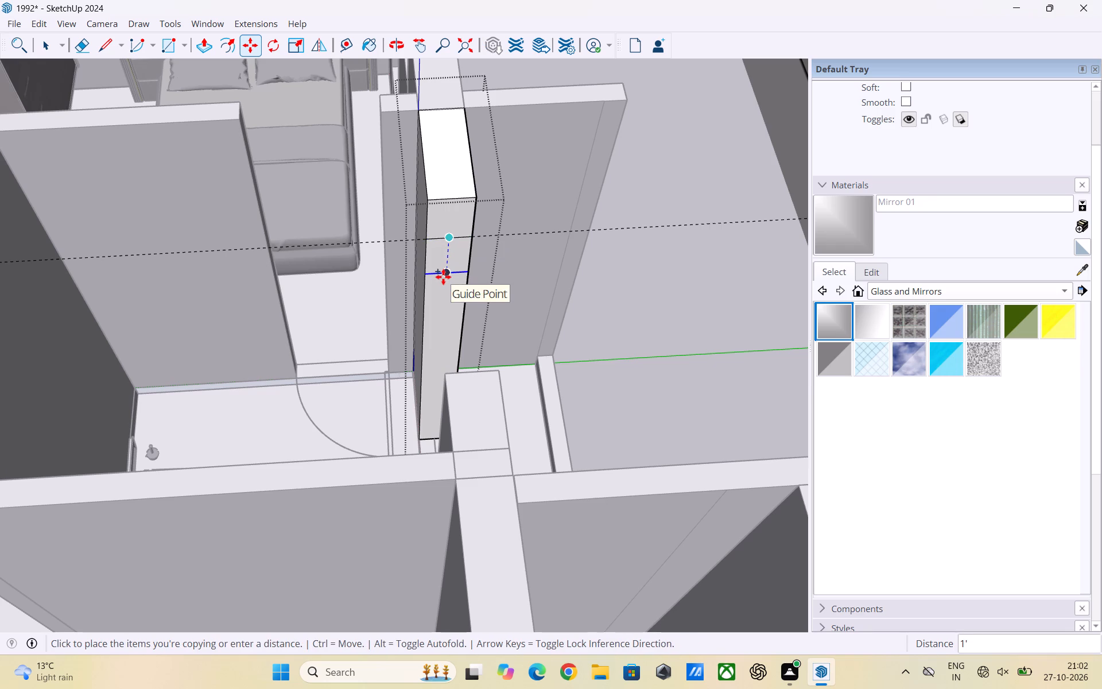
click(443, 277)
key(space)
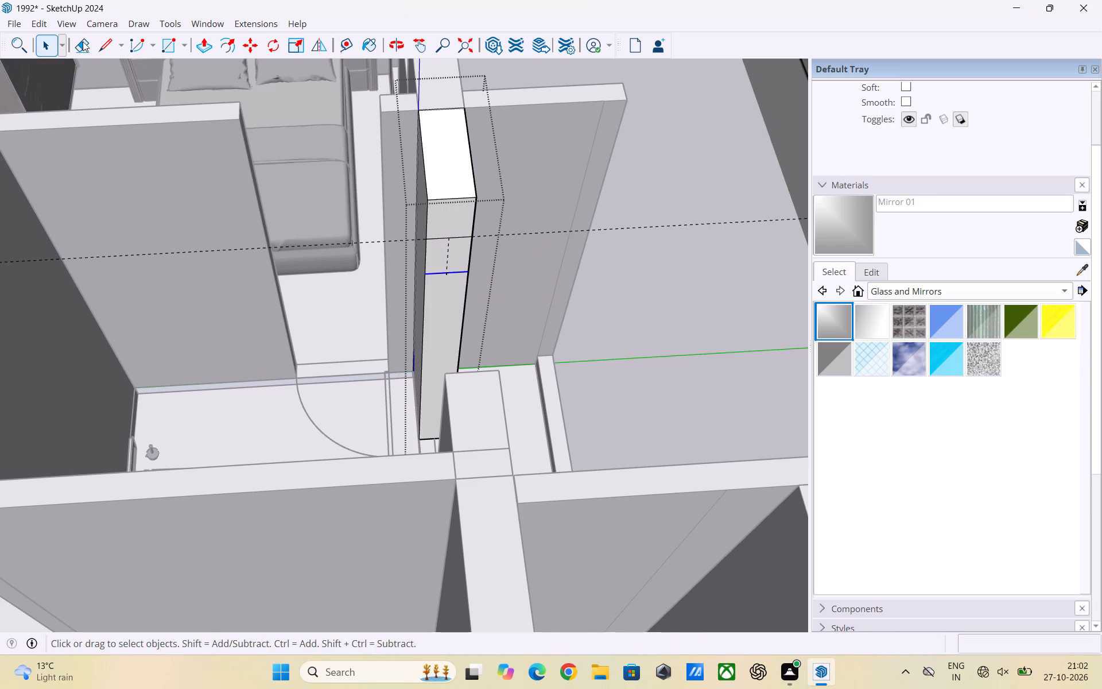
Delete all guides from the model.
click(38, 20)
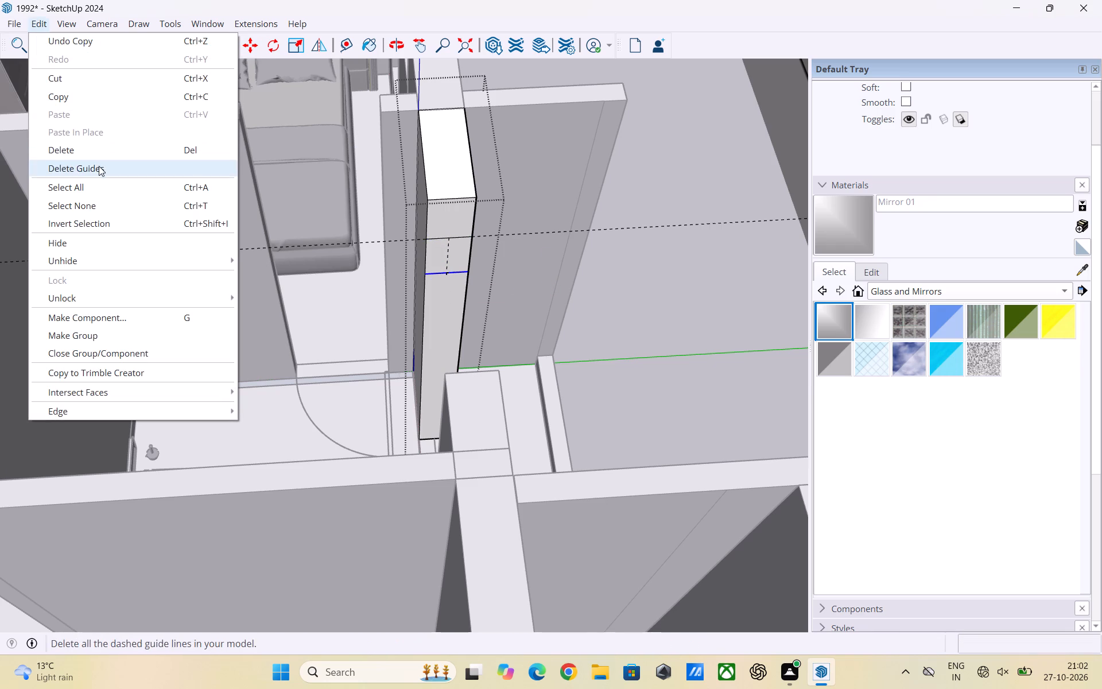
click(99, 166)
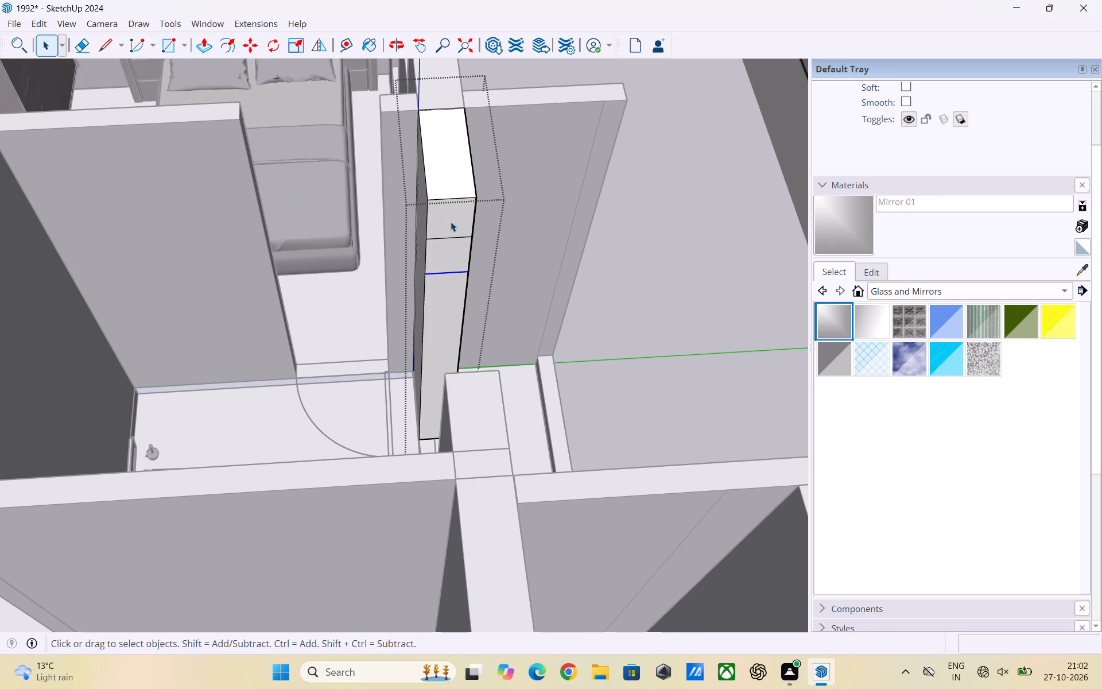
Push/Pull the top section of the outer wall's end face 3' across the opening to the adjoining wall, and close the group.
click(451, 222)
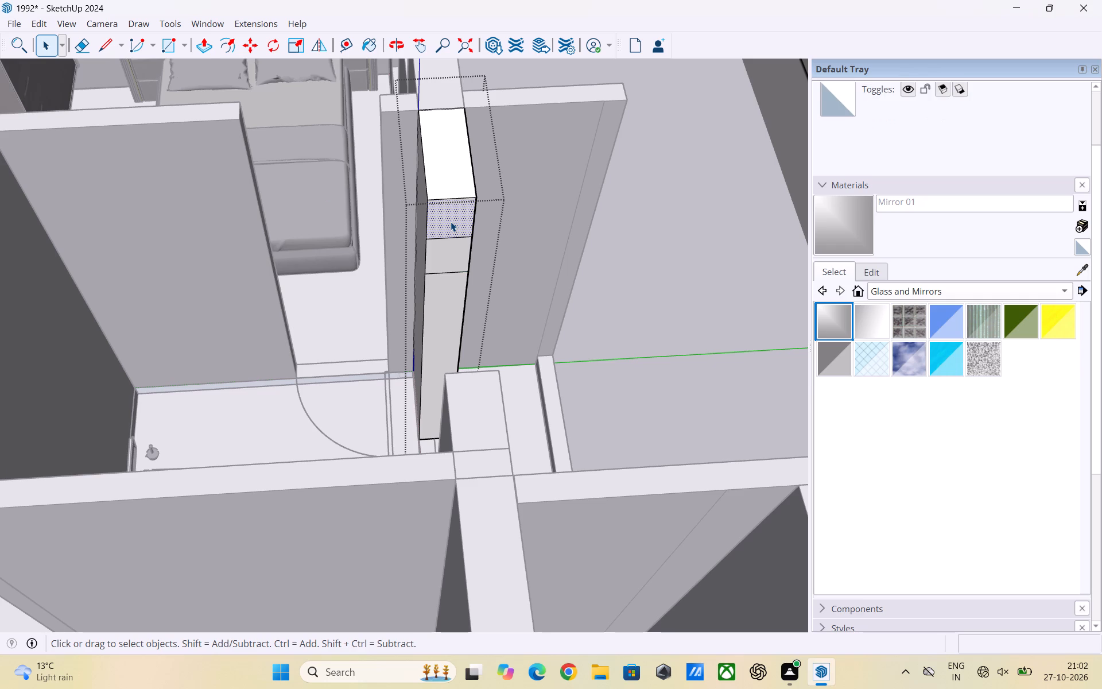
key(p)
click(451, 222)
scroll(457, 275, down, 3)
middle_drag(463, 300, 655, 310)
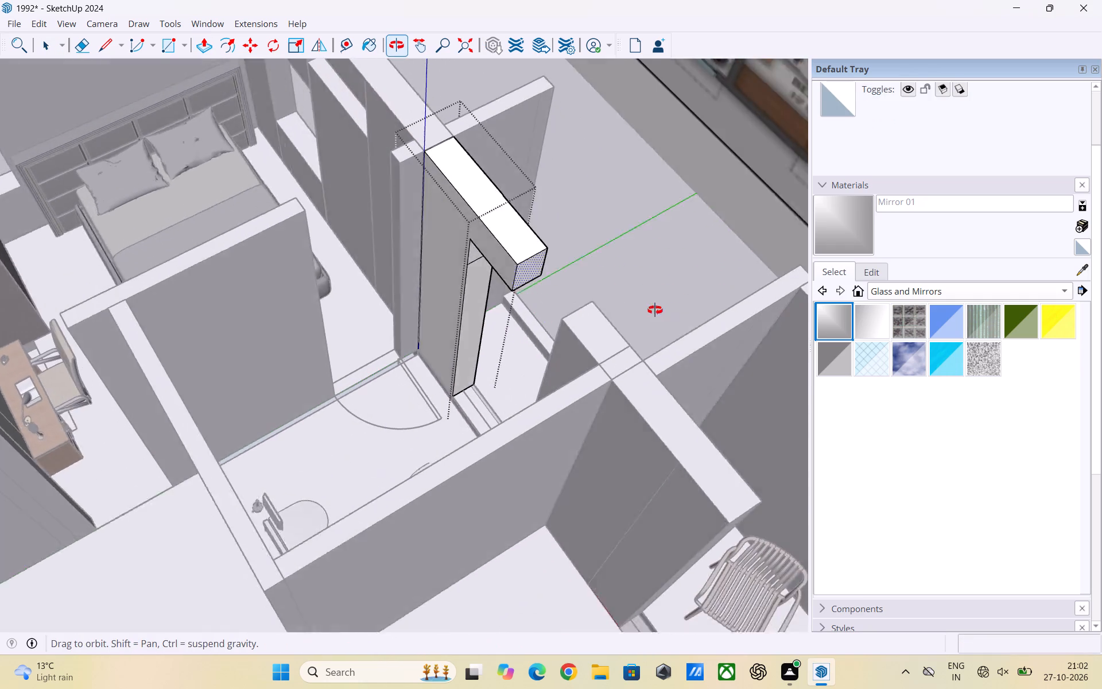
middle_drag(655, 310, 692, 303)
scroll(591, 289, up, 3)
middle_drag(575, 300, 612, 299)
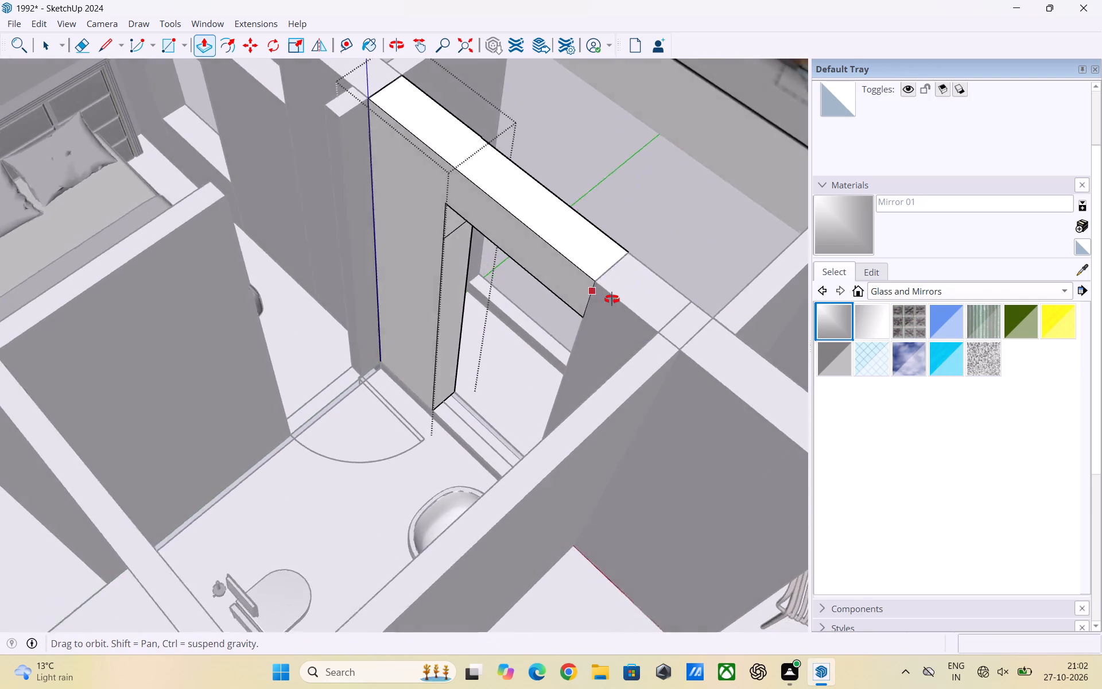
middle_drag(612, 299, 656, 290)
click(614, 266)
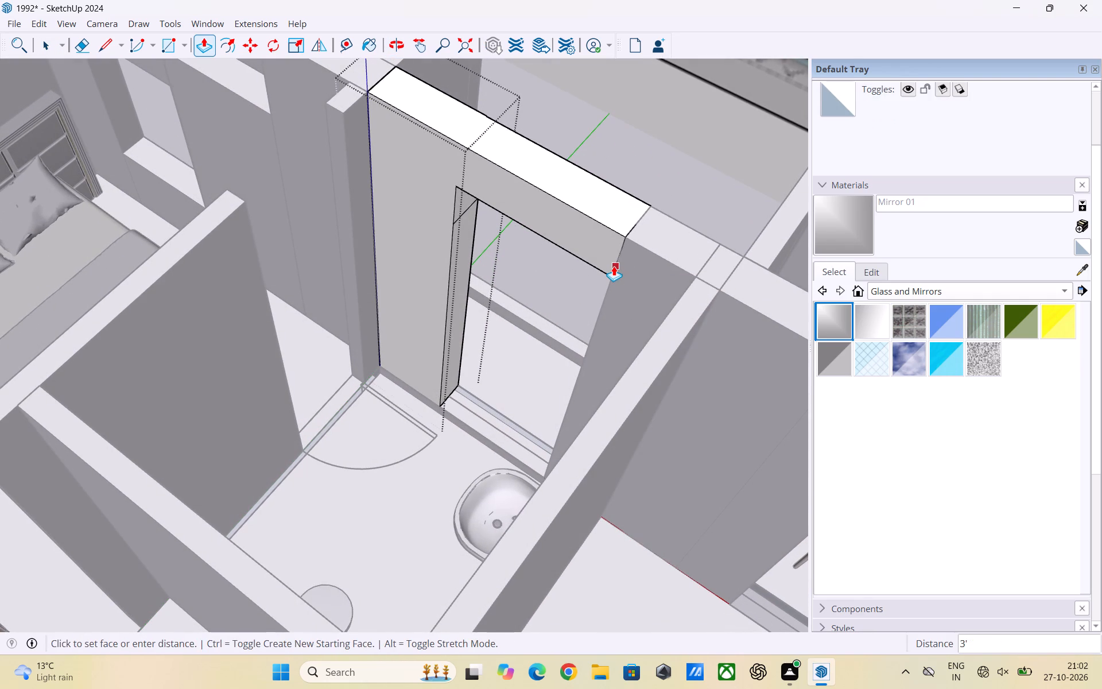
key(space)
click(713, 158)
Reopen the outer wall group and extend the end face's bottom section to the adjoining wall, leaving the middle section open as a ventilator.
scroll(511, 349, up, 2)
middle_drag(489, 366, 492, 366)
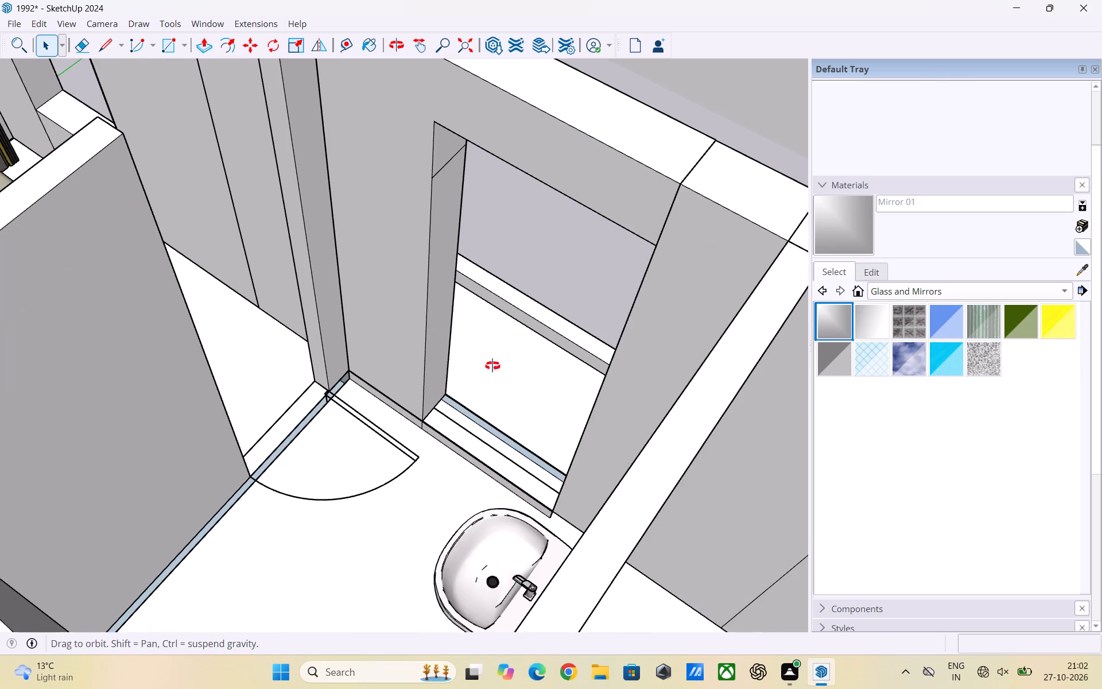
middle_drag(492, 366, 551, 295)
click(453, 270)
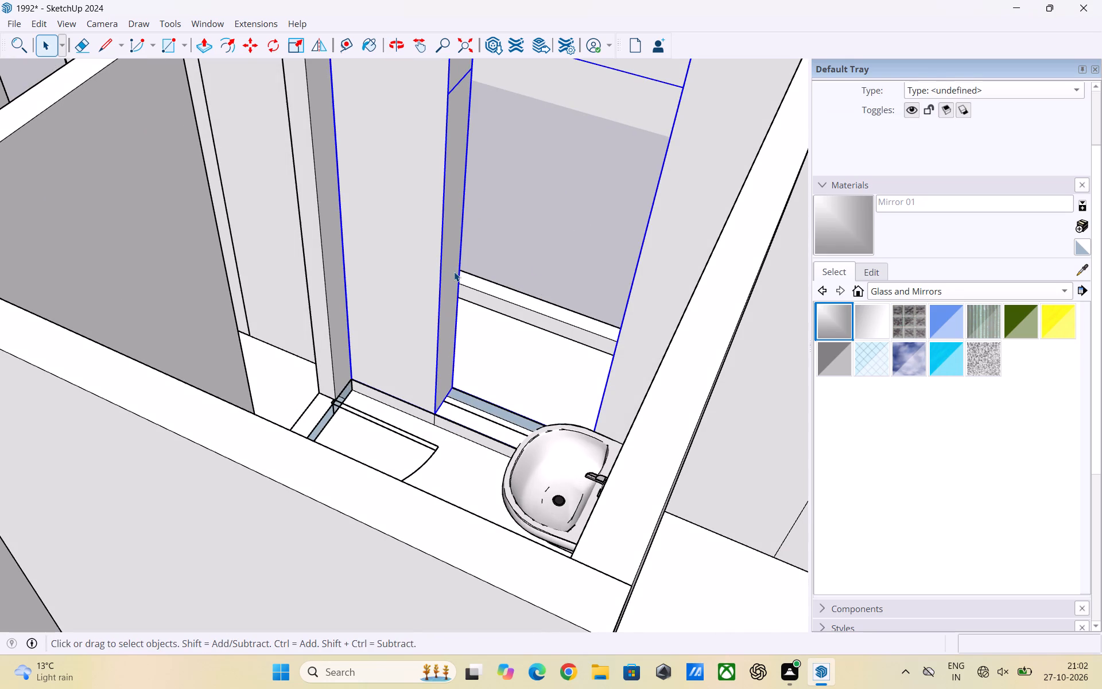
double_click(454, 272)
click(453, 270)
click(452, 257)
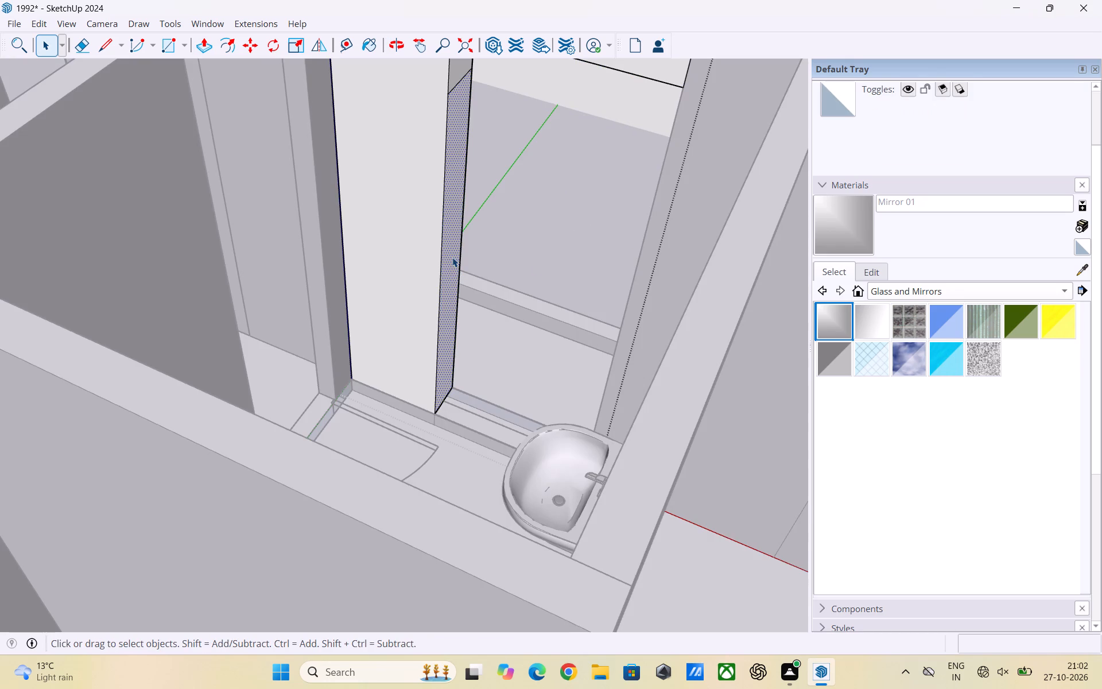
key(p)
click(452, 257)
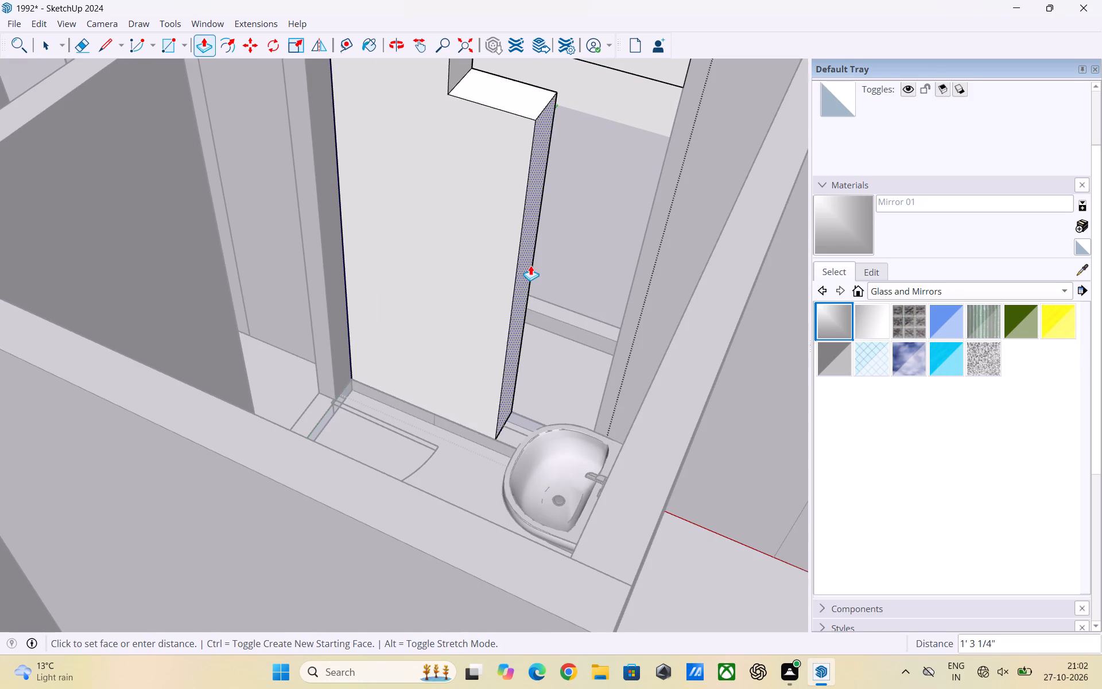
scroll(530, 265, down, 5)
middle_drag(537, 272, 628, 259)
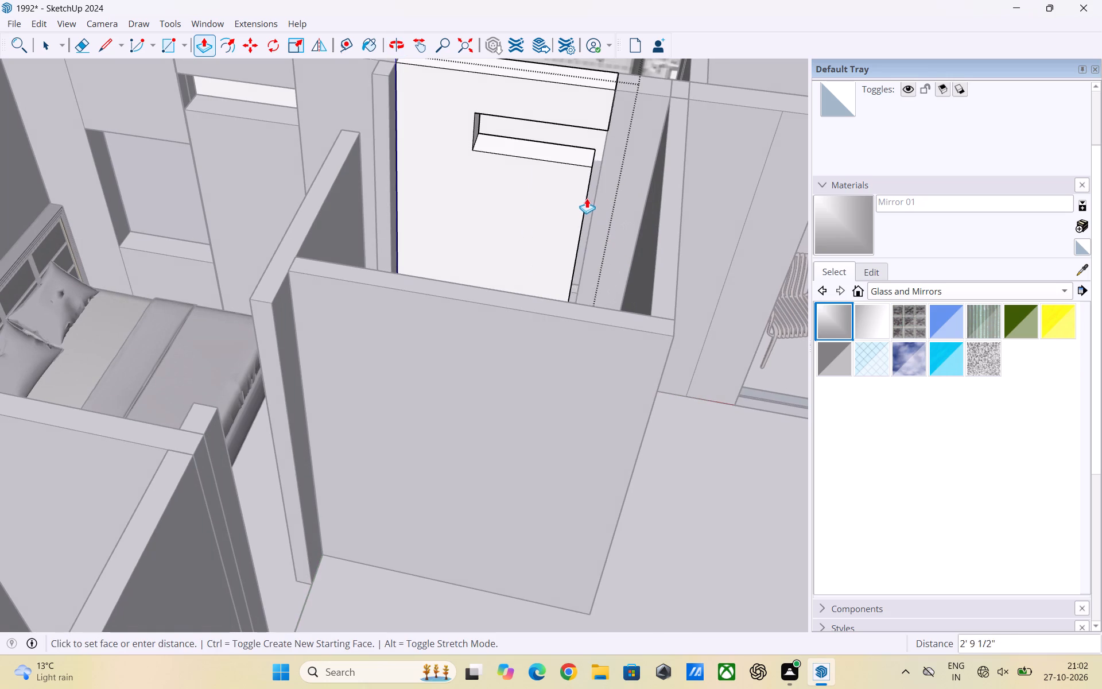
click(599, 198)
key(space)
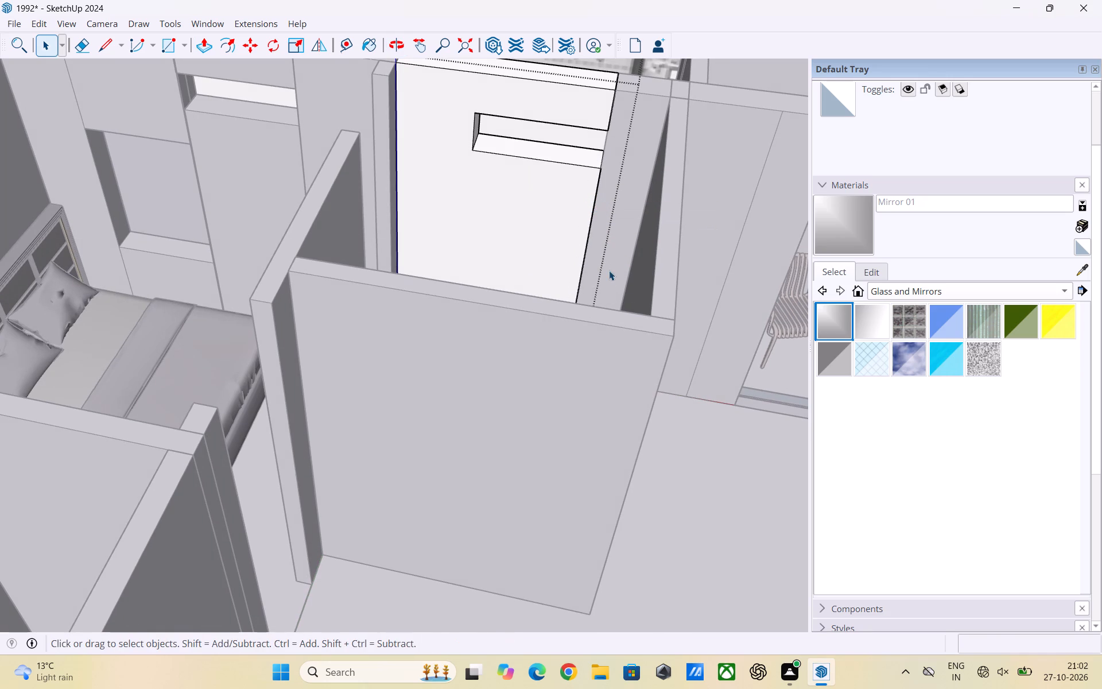
click(562, 430)
Examine the bathroom's new ventilator opening and the whole apartment model against the reference plan.
scroll(439, 363, down, 11)
middle_drag(498, 422, 498, 422)
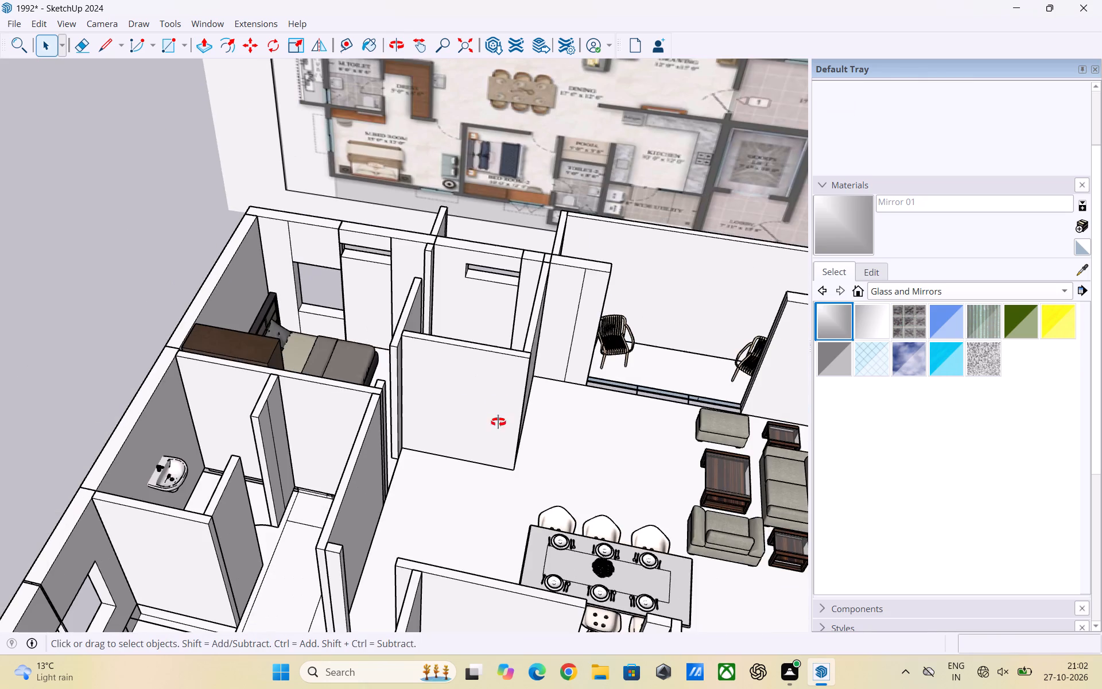
middle_drag(498, 422, 517, 307)
scroll(530, 260, up, 10)
scroll(518, 278, down, 4)
scroll(518, 278, up, 2)
scroll(526, 270, down, 4)
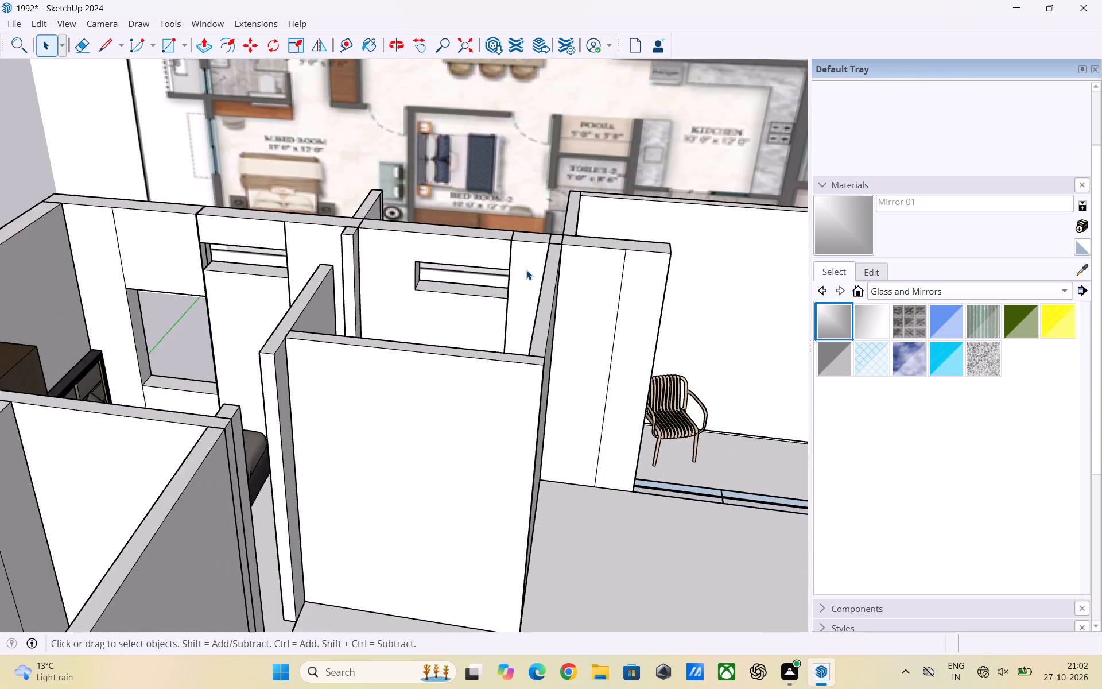
scroll(526, 270, down, 13)
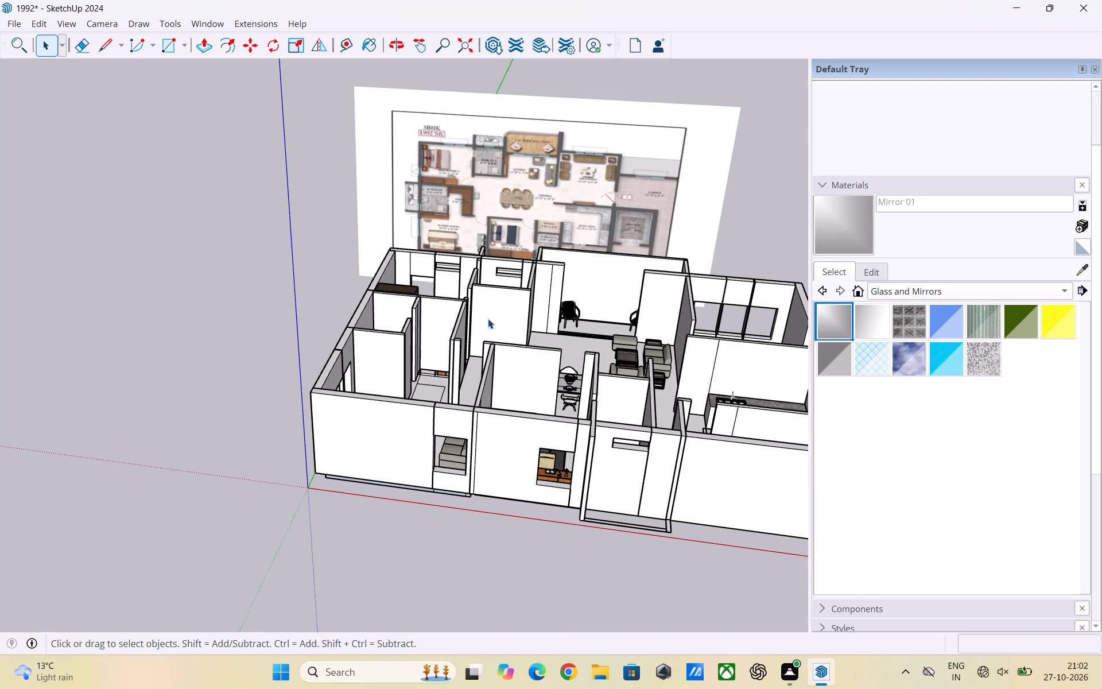
scroll(488, 319, down, 3)
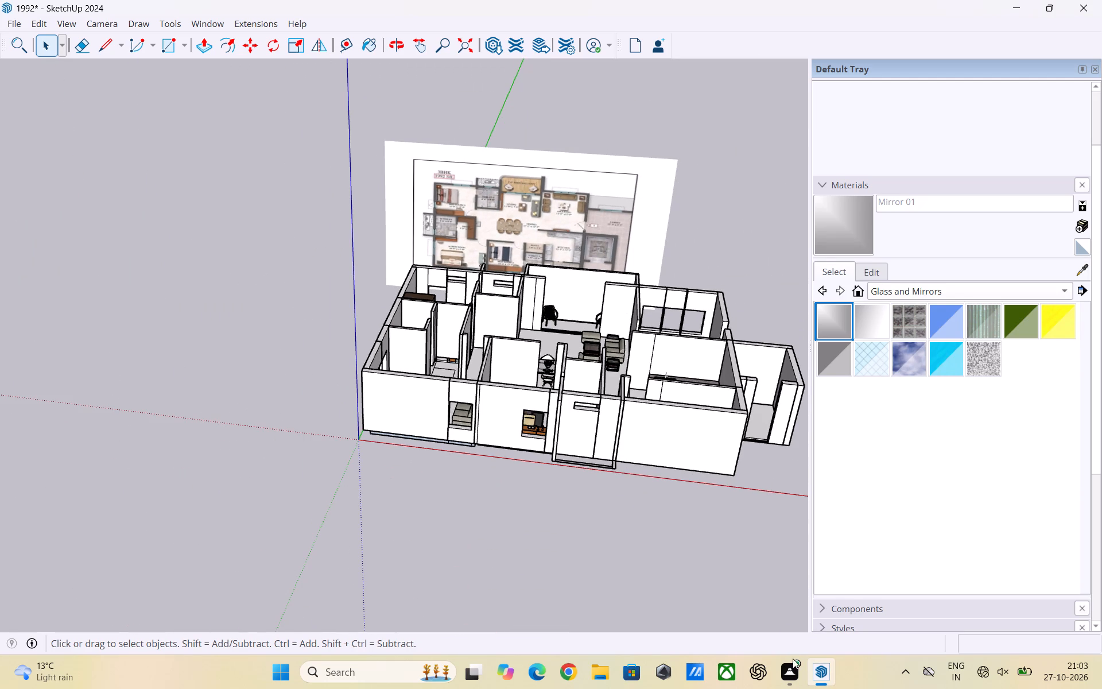
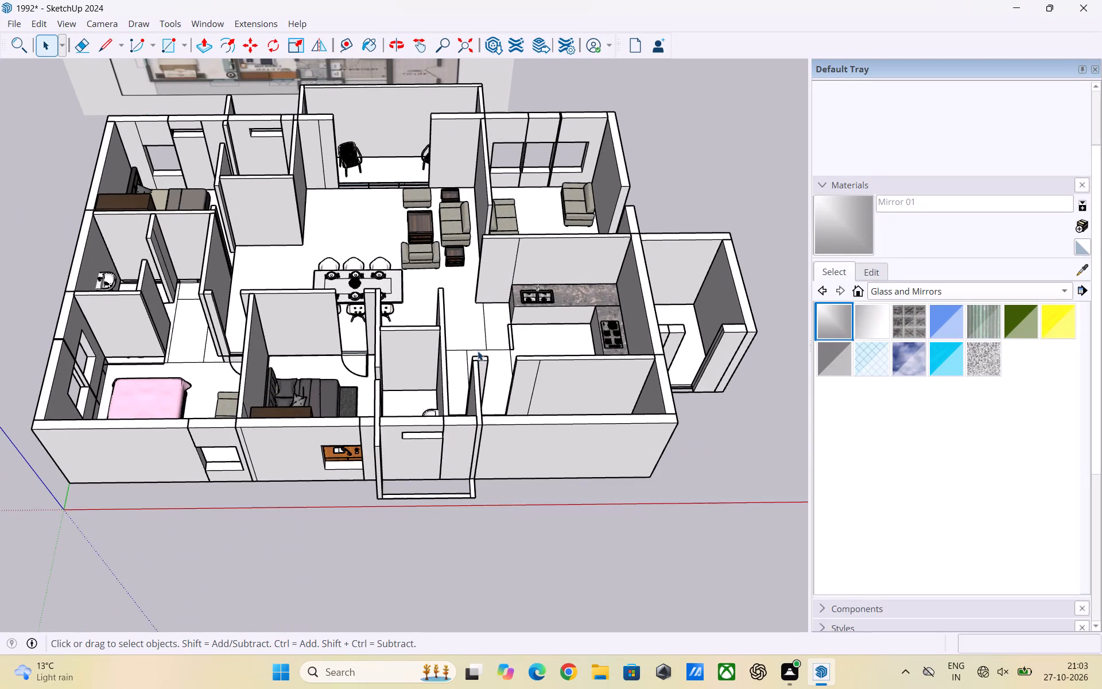
Examine the kitchen layout, including the sink and hob counters and the adjoining rooms, from closer and higher viewpoints.
scroll(478, 349, down, 2)
scroll(556, 365, up, 4)
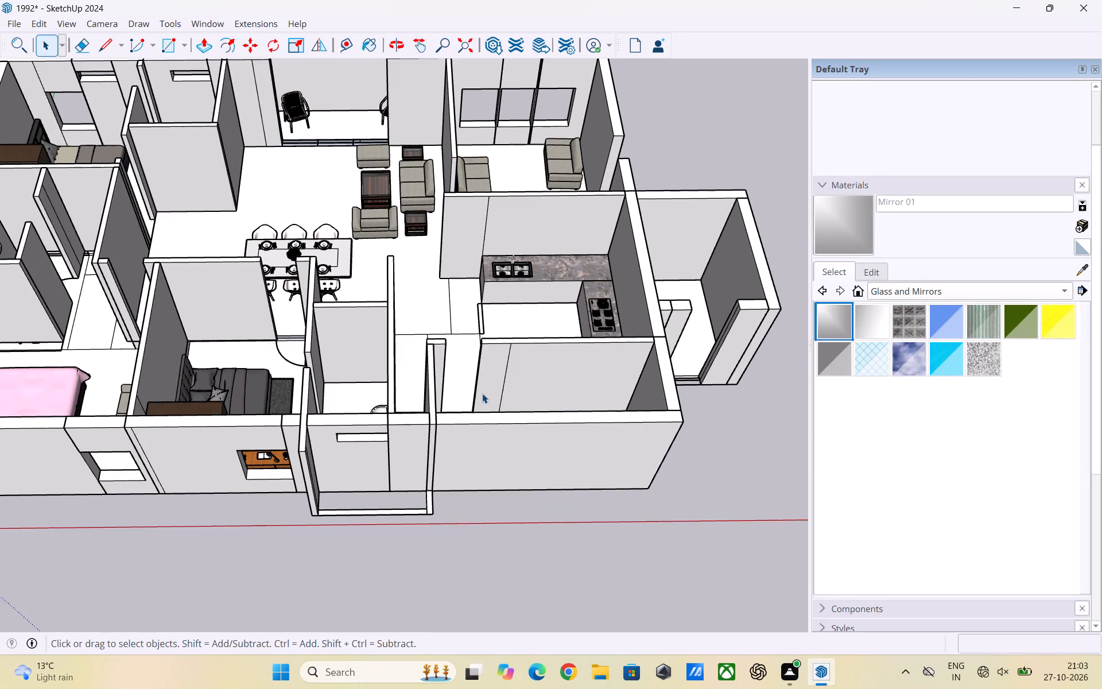
scroll(476, 340, down, 3)
middle_drag(477, 343, 496, 469)
scroll(597, 233, up, 5)
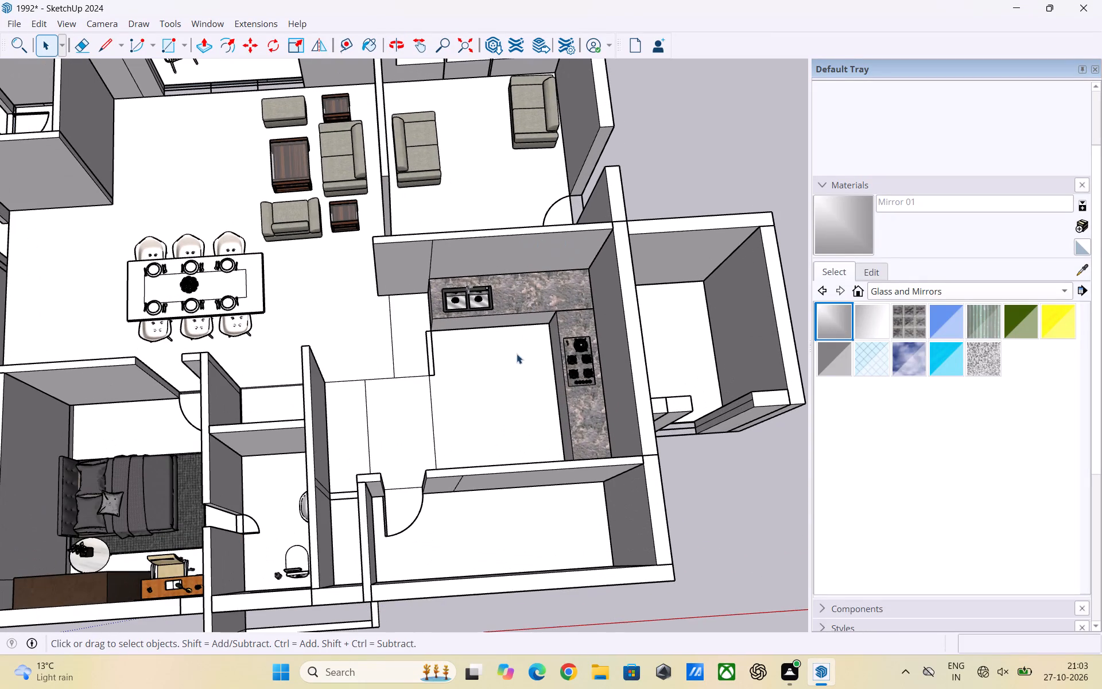
scroll(483, 335, up, 4)
middle_drag(488, 337, 490, 257)
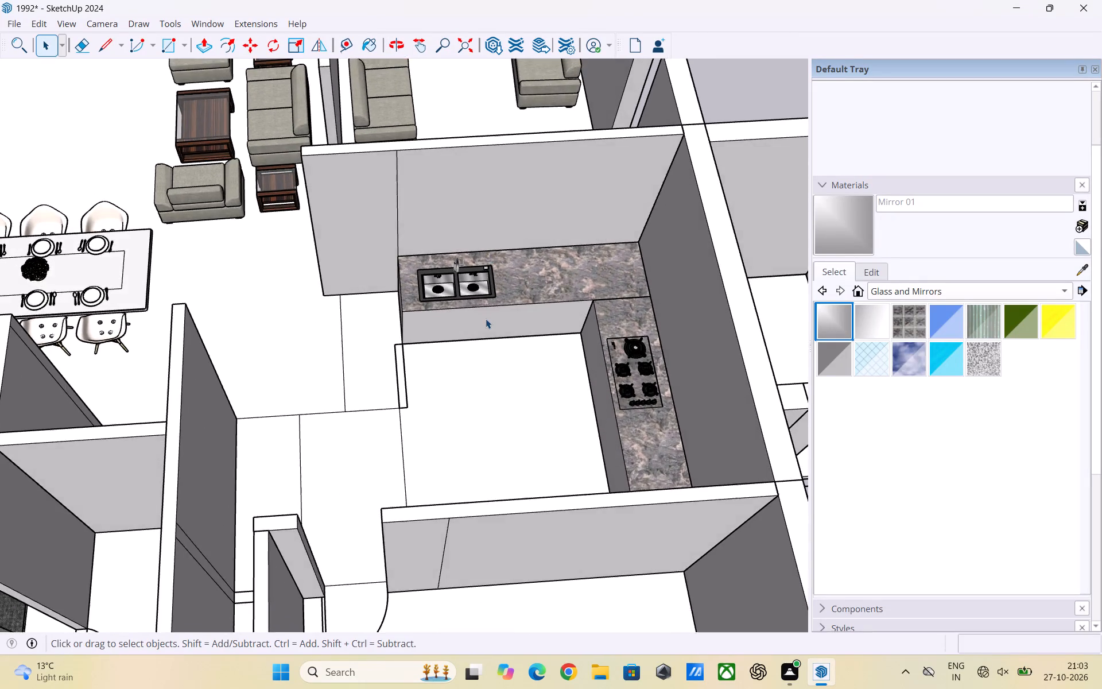
scroll(486, 319, up, 2)
scroll(465, 299, down, 10)
middle_drag(447, 344, 444, 417)
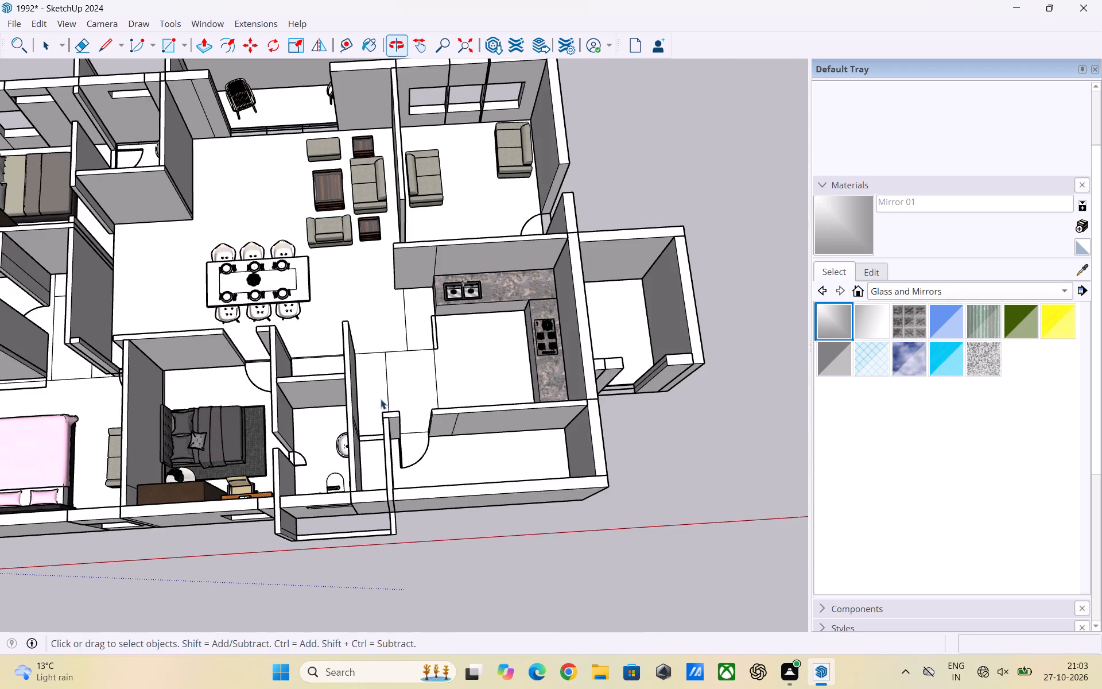
scroll(375, 384, up, 2)
scroll(477, 361, down, 2)
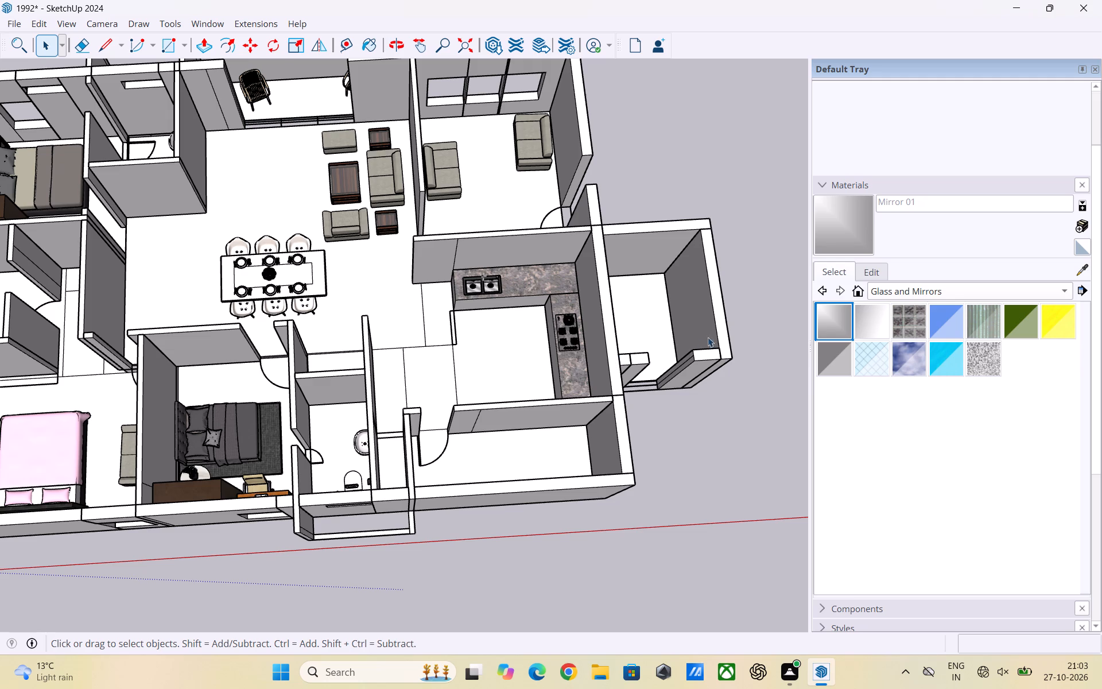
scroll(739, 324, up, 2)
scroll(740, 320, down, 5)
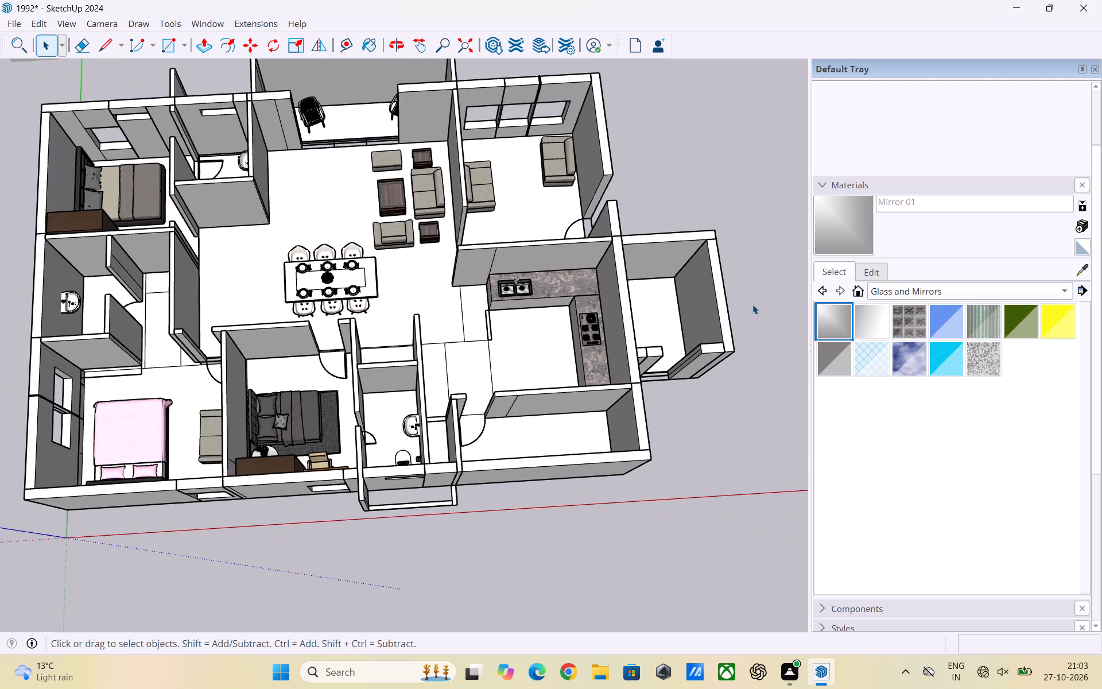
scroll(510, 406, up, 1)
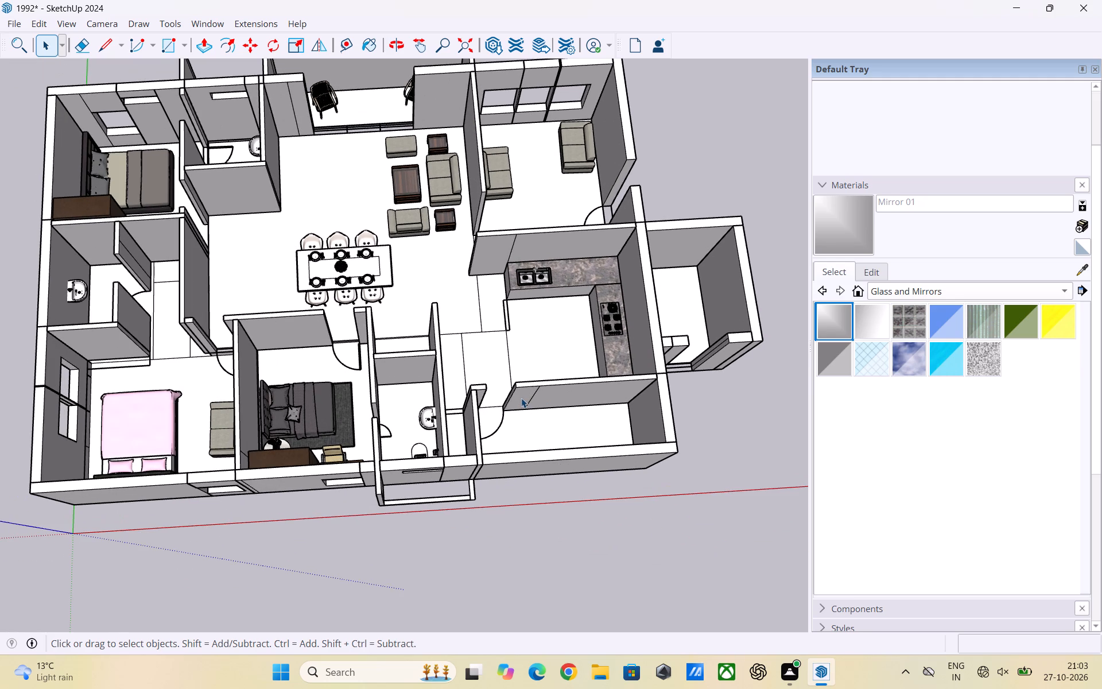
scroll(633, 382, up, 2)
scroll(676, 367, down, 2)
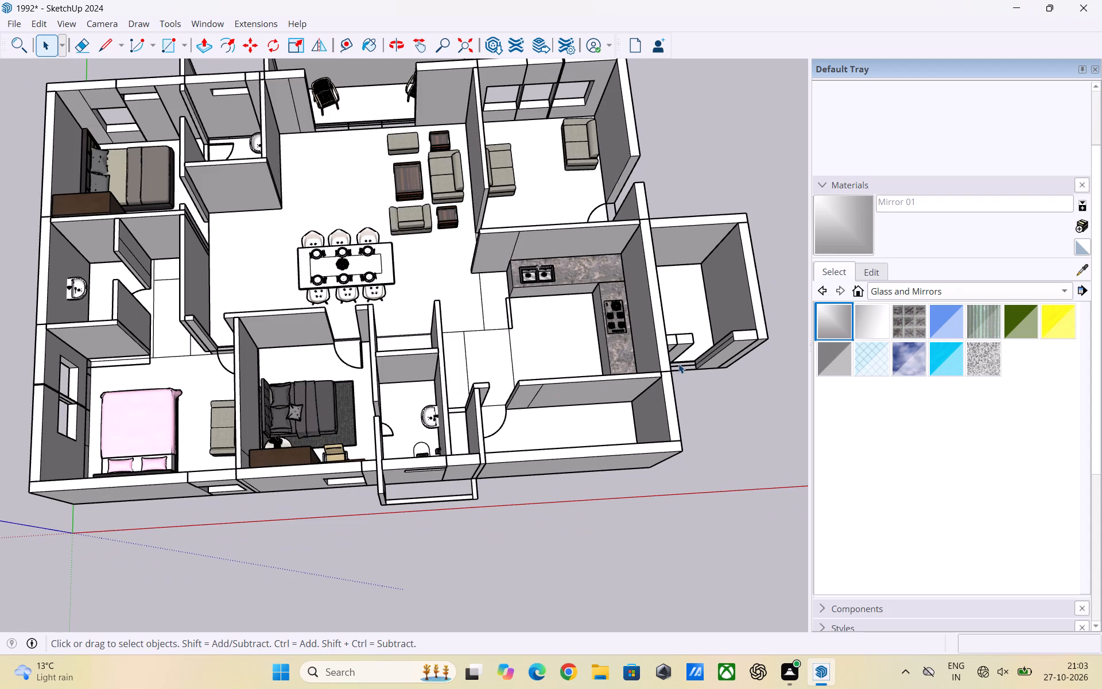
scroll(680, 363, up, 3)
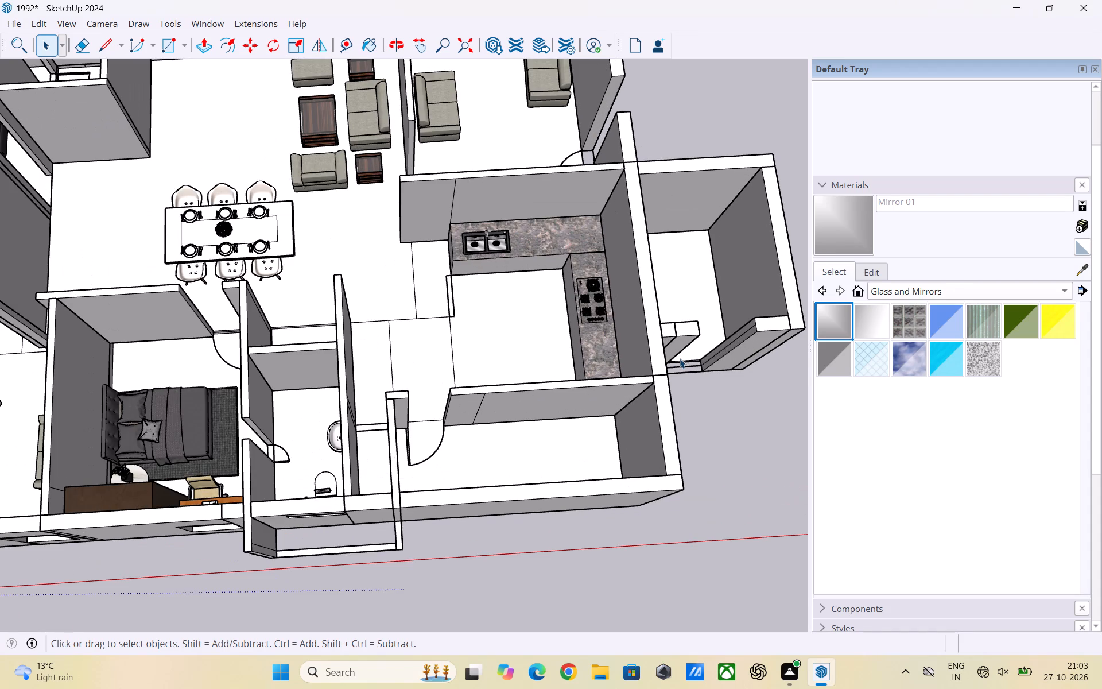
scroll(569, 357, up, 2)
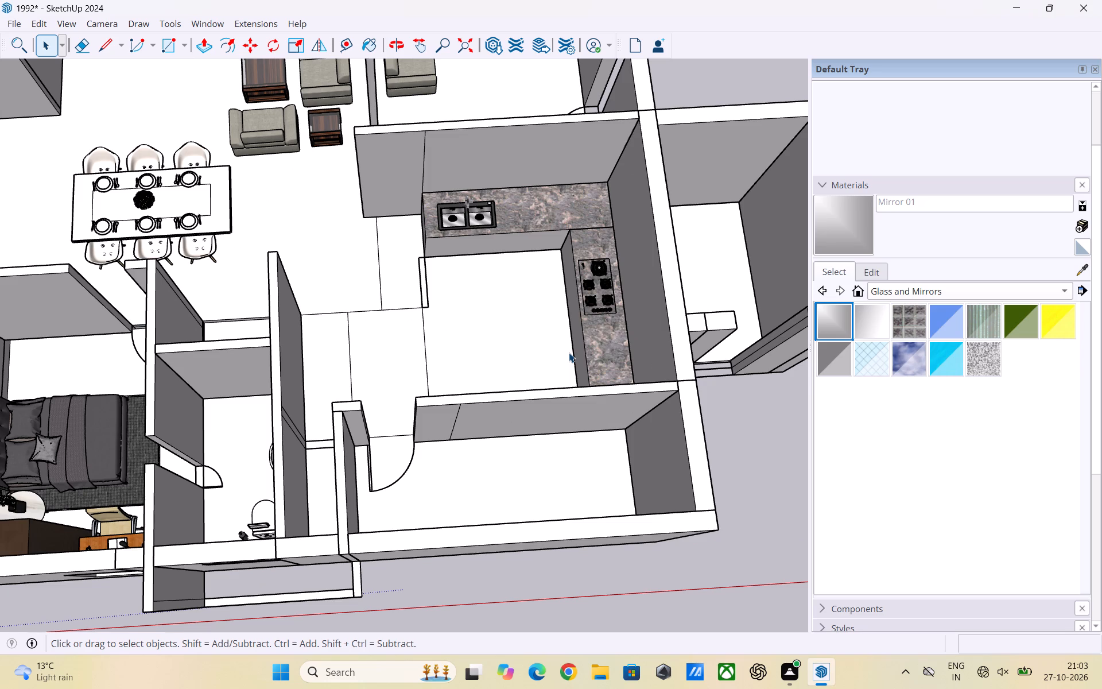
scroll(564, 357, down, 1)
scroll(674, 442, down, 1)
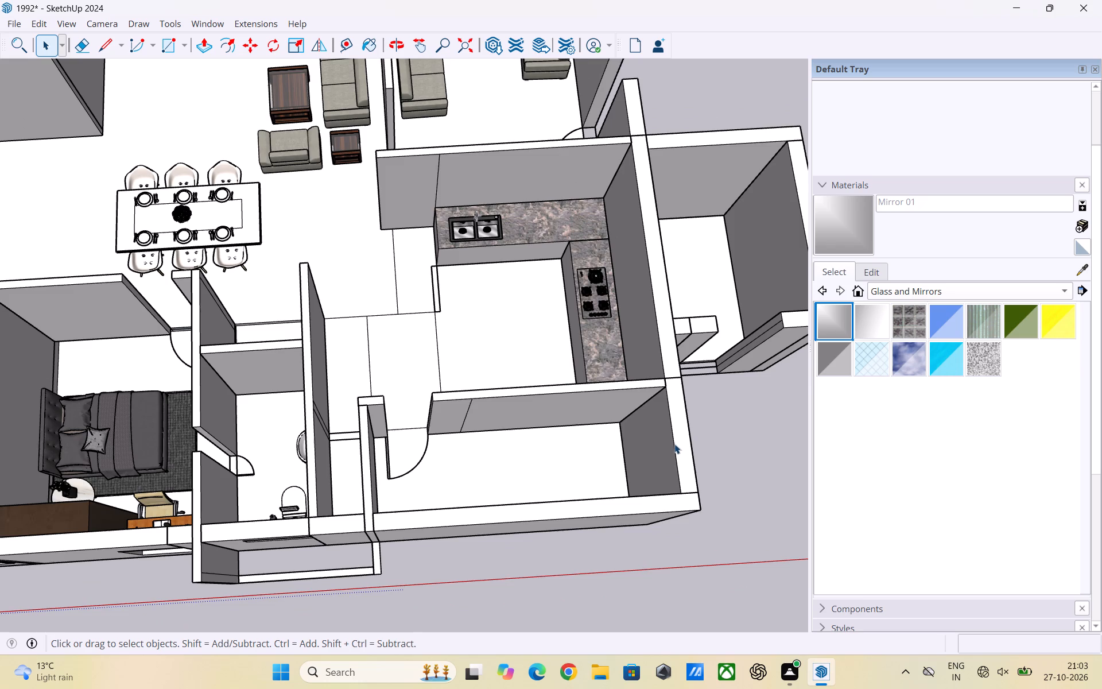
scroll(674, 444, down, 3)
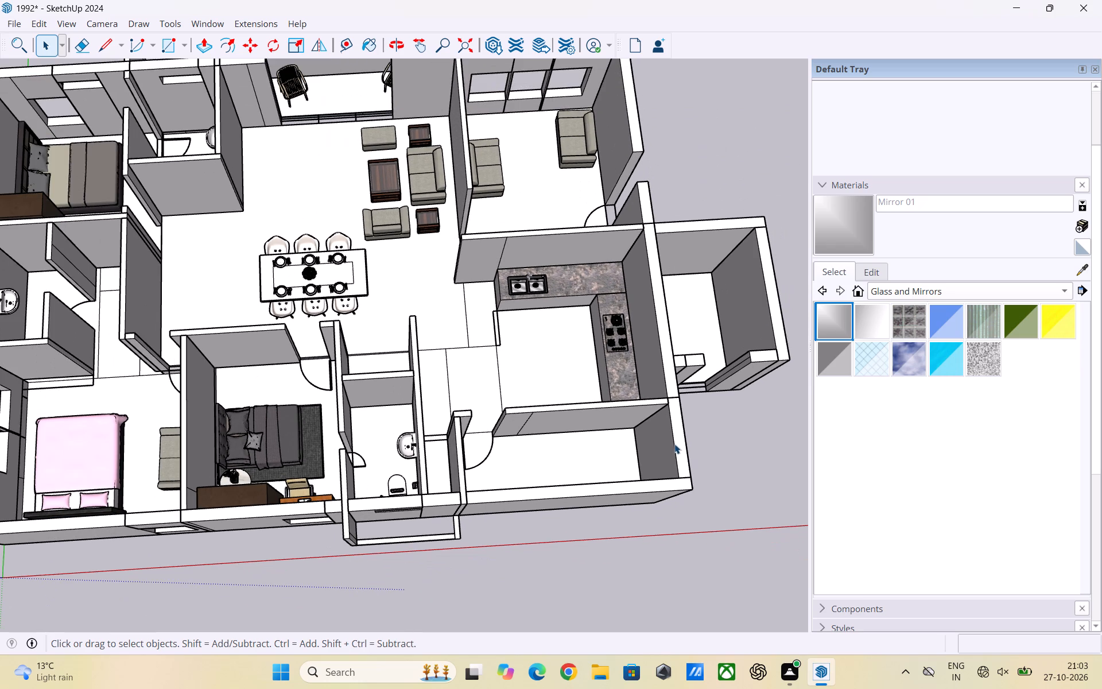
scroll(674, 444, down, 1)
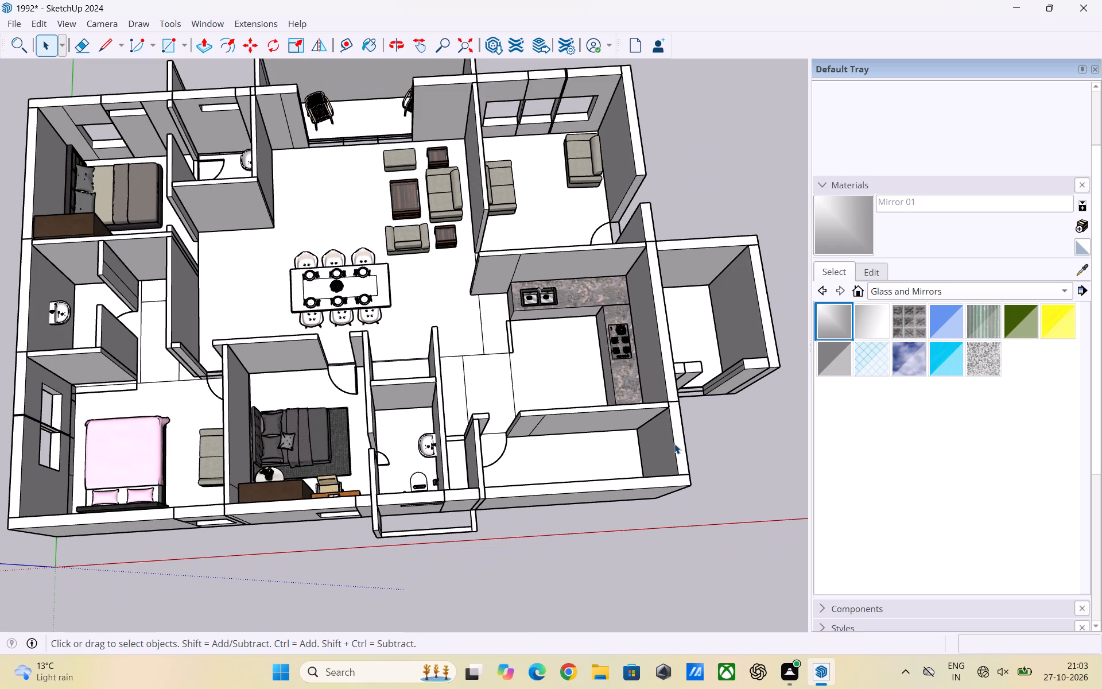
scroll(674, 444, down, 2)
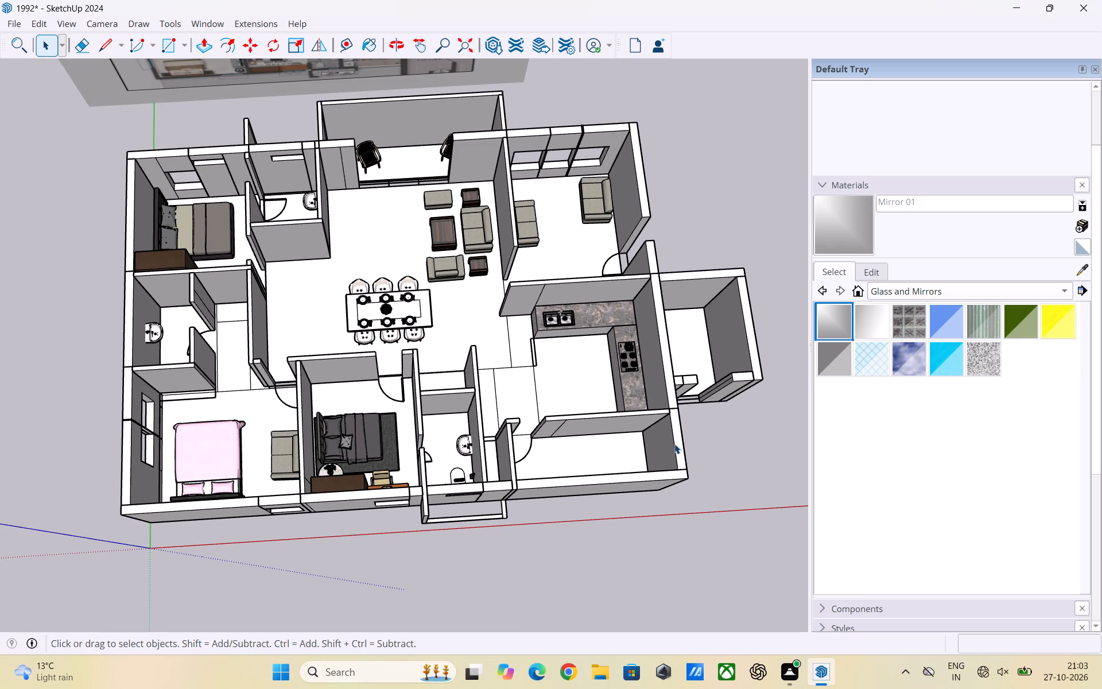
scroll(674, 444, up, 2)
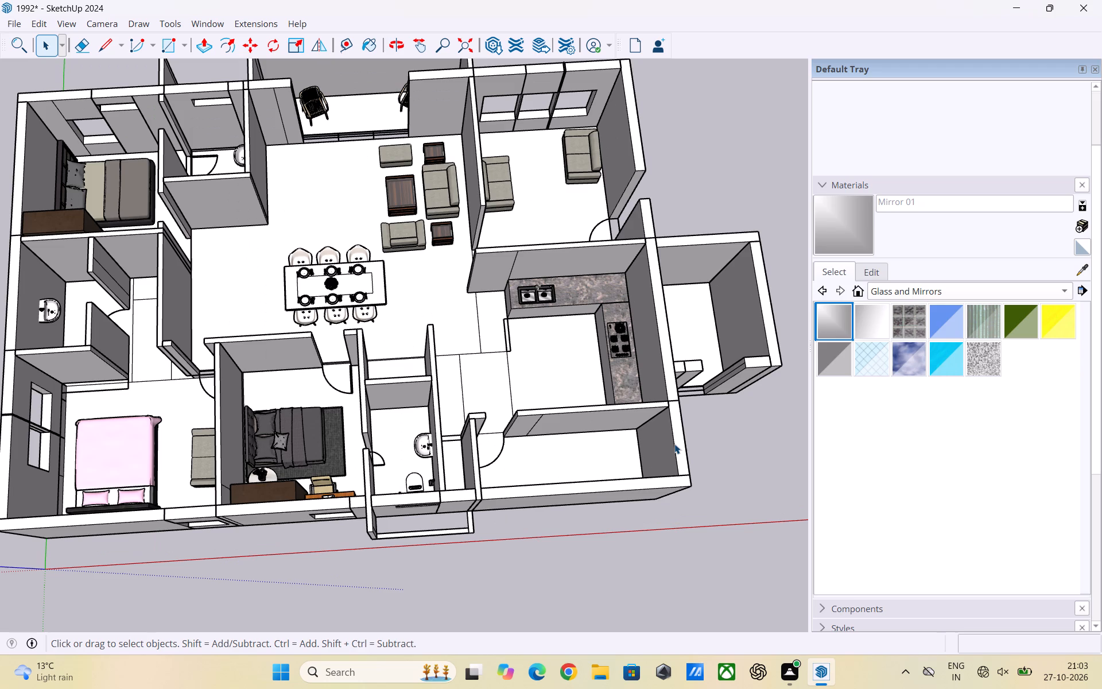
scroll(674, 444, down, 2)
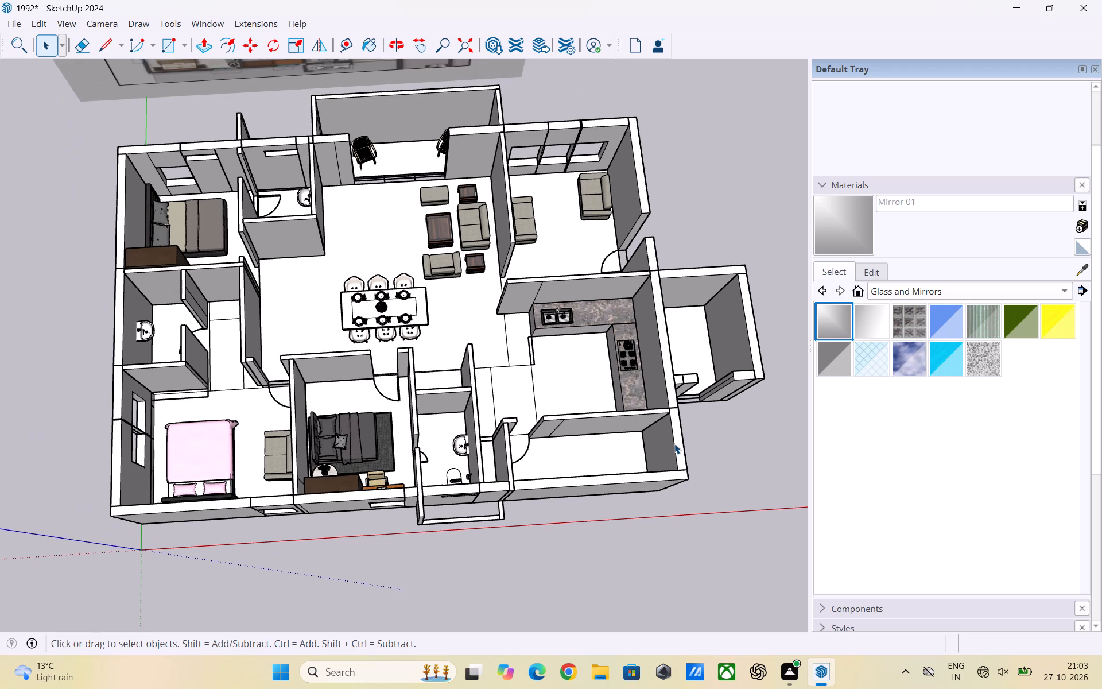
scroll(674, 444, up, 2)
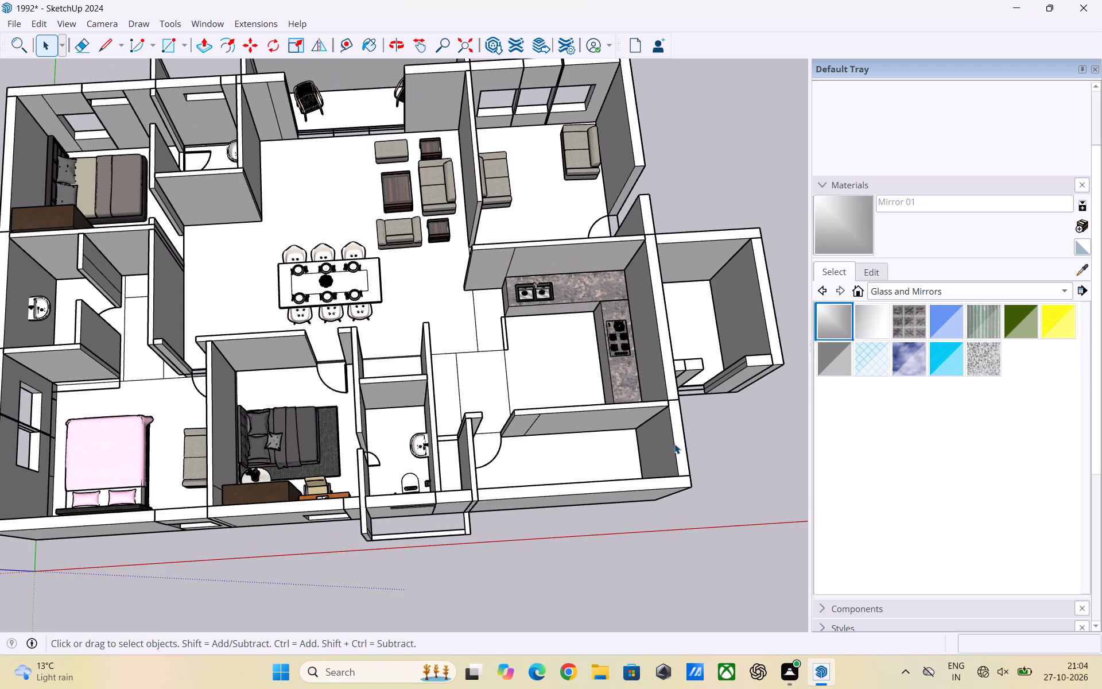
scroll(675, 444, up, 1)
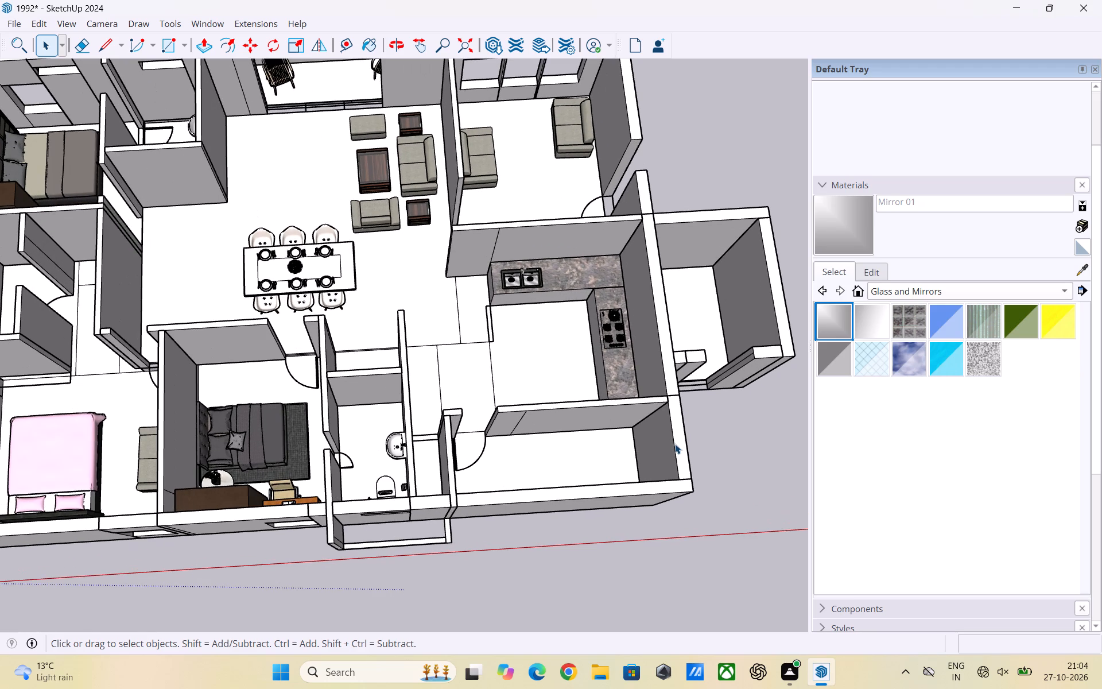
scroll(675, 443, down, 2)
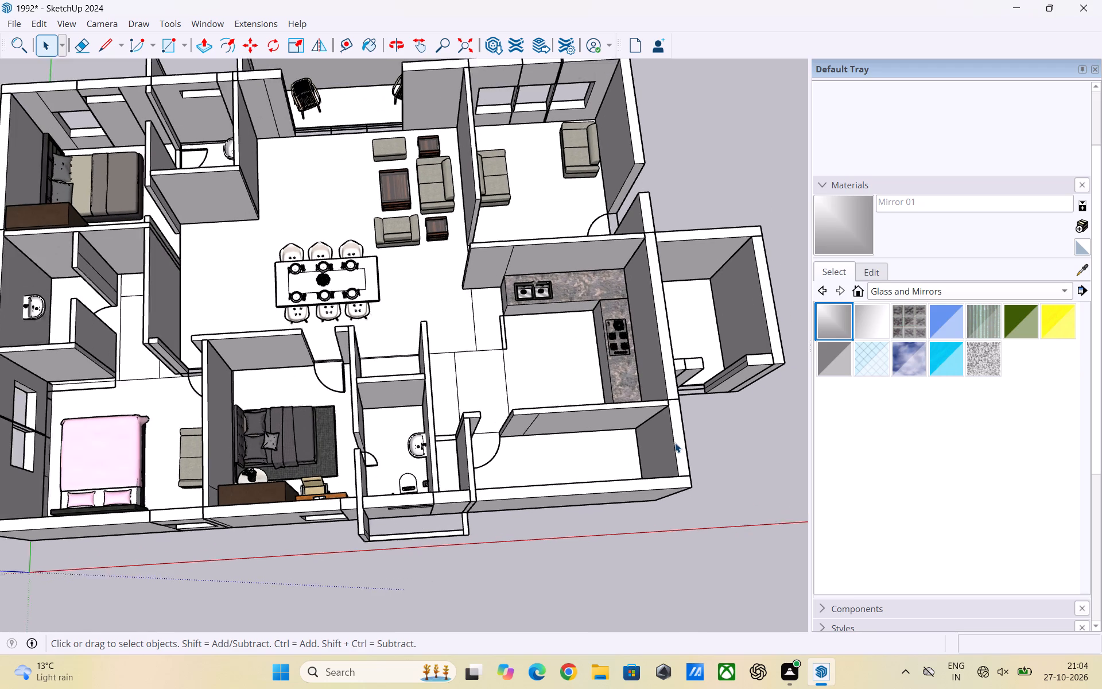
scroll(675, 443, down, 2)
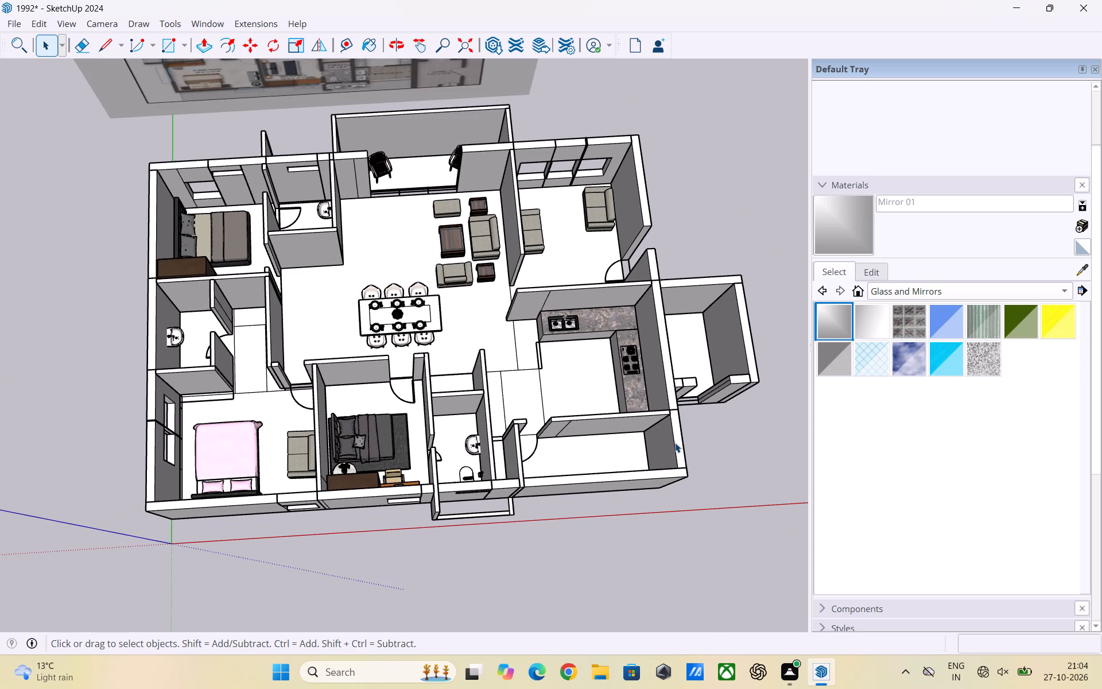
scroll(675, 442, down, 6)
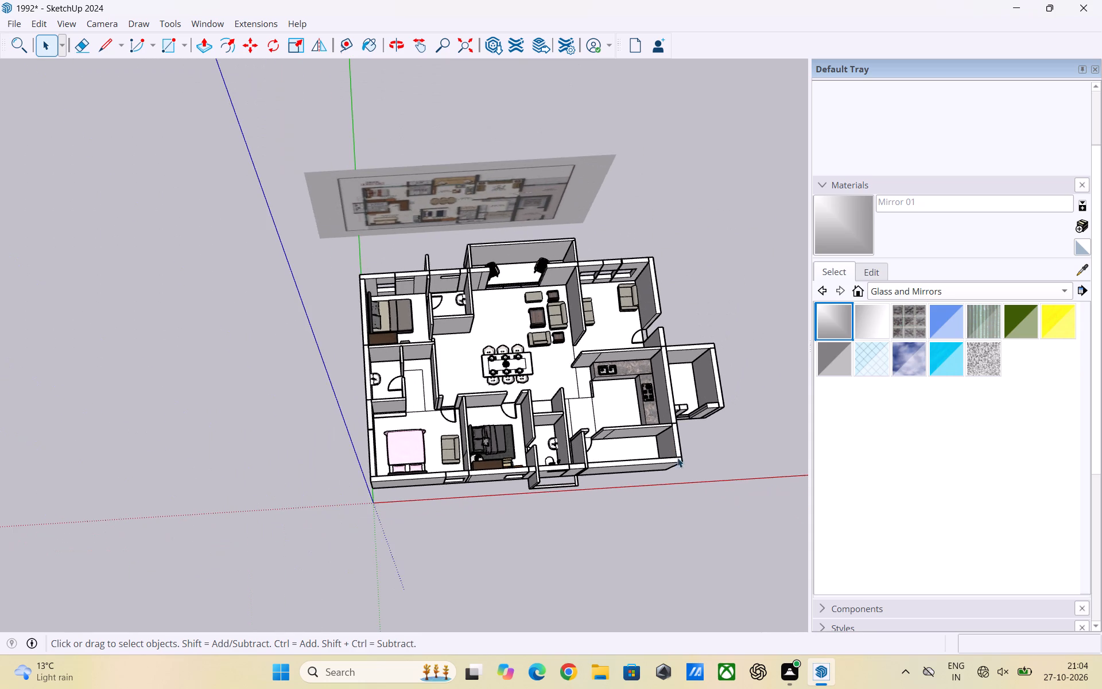
Inspect the furnished bedrooms, the desk area, the adjoining bathroom and the overall house layout from several angles.
scroll(677, 458, up, 3)
middle_drag(546, 517, 503, 412)
scroll(468, 411, up, 3)
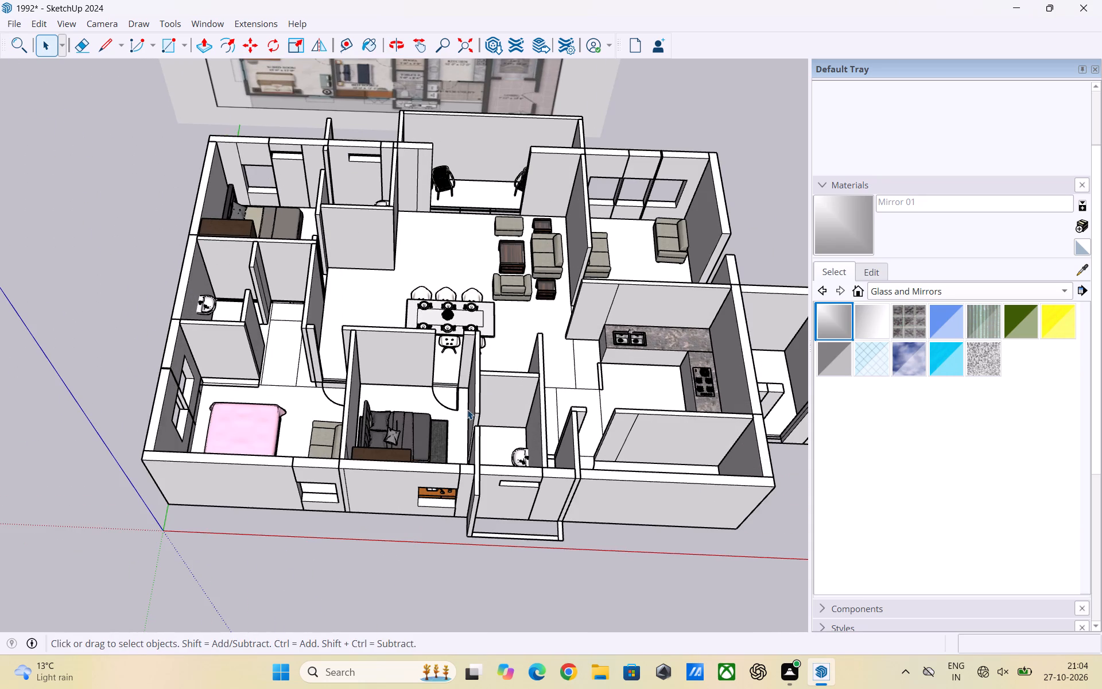
scroll(456, 386, up, 2)
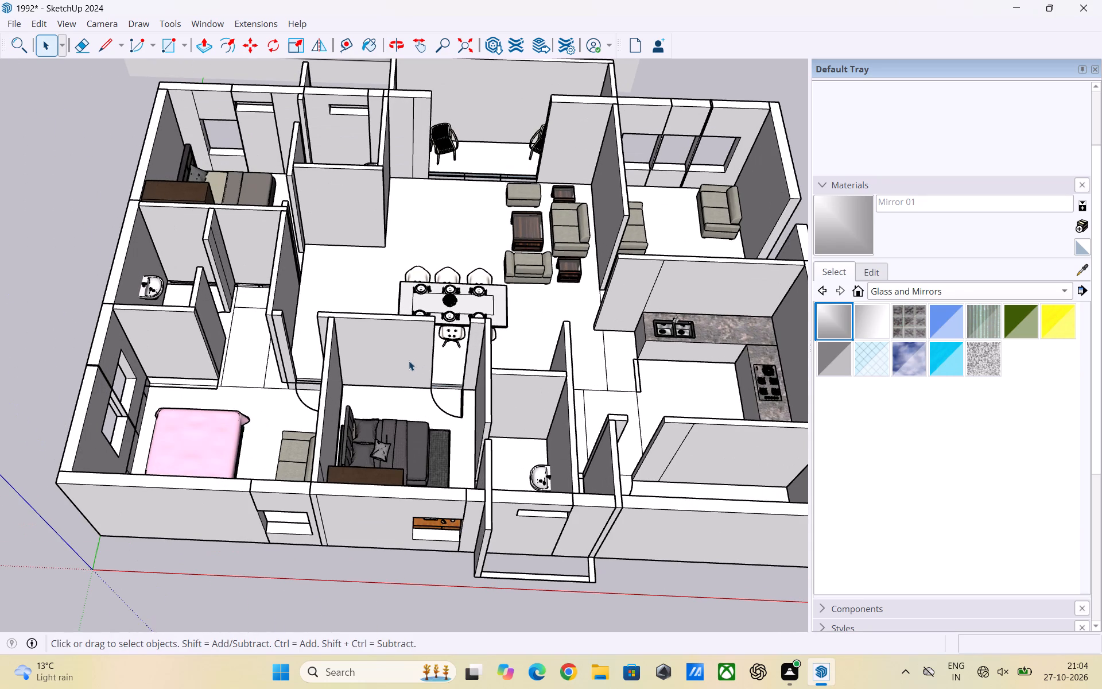
scroll(408, 385, up, 2)
scroll(401, 398, down, 3)
middle_drag(400, 425, 411, 543)
scroll(421, 521, up, 3)
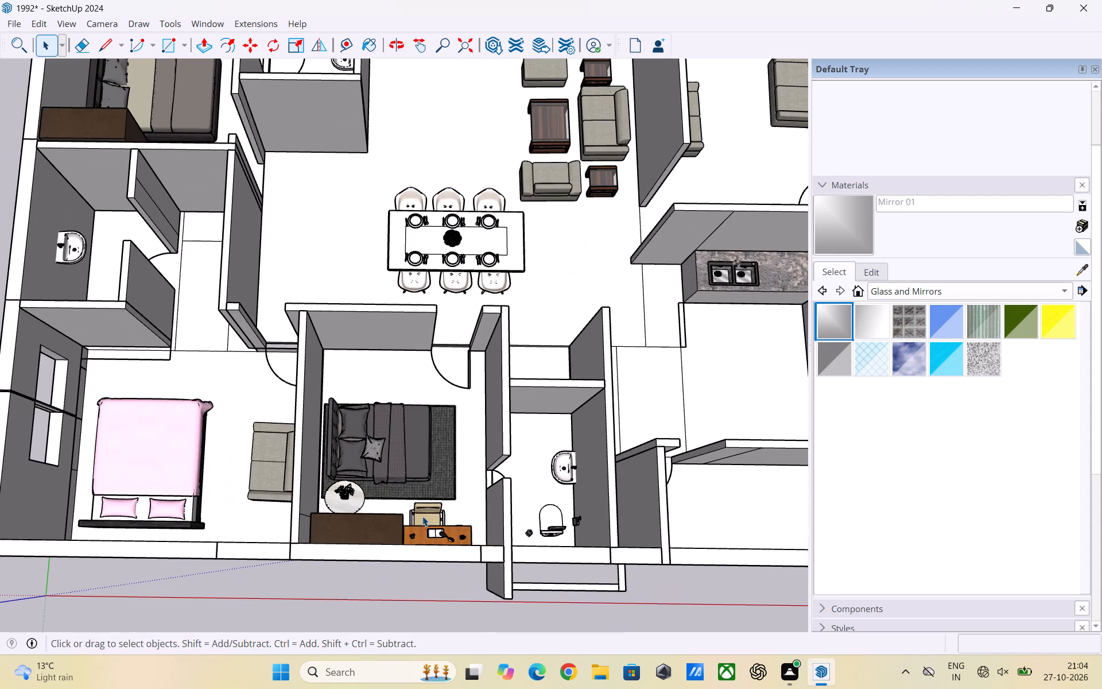
scroll(422, 516, up, 2)
middle_drag(457, 494, 188, 489)
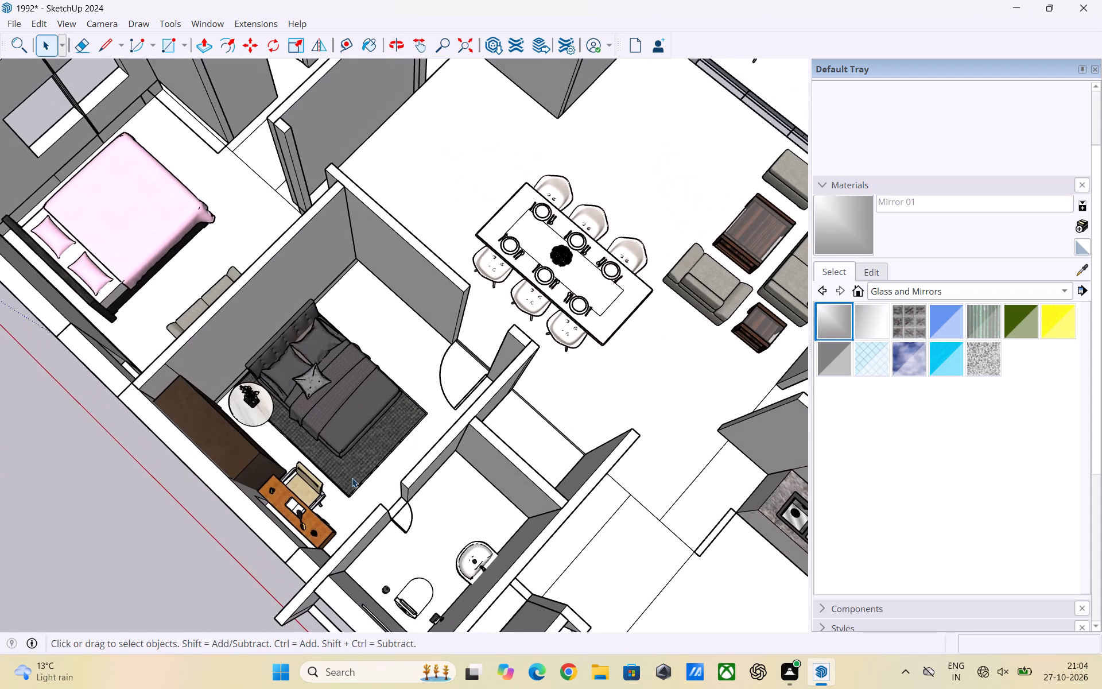
scroll(356, 478, up, 2)
middle_drag(372, 476, 536, 470)
scroll(583, 439, down, 5)
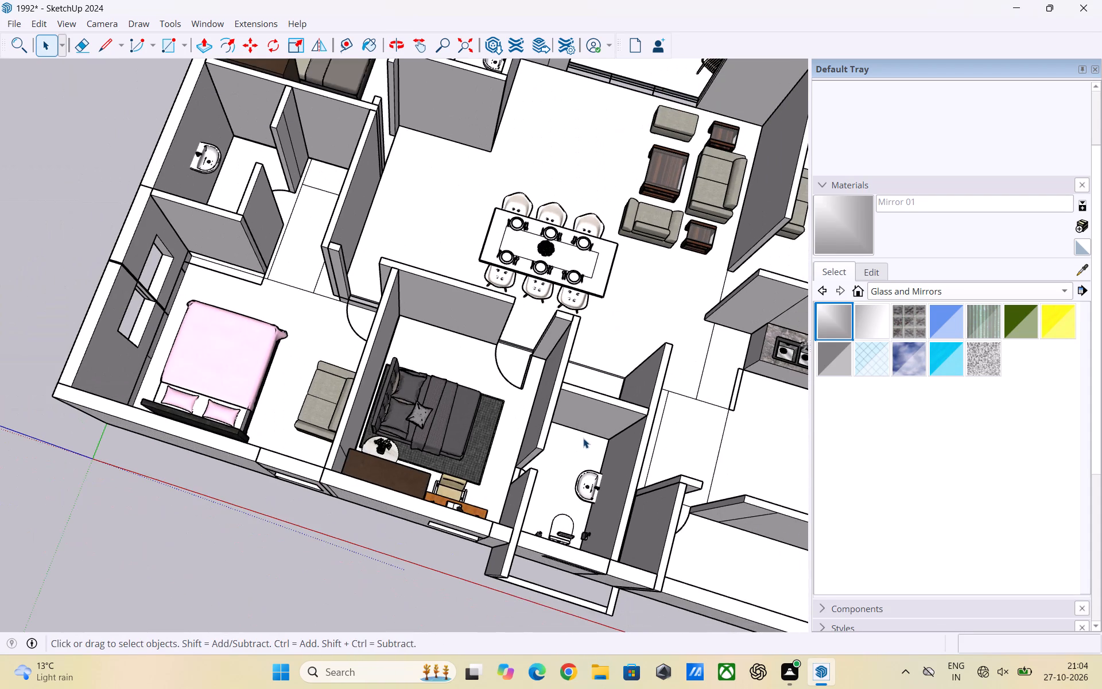
scroll(382, 459, up, 1)
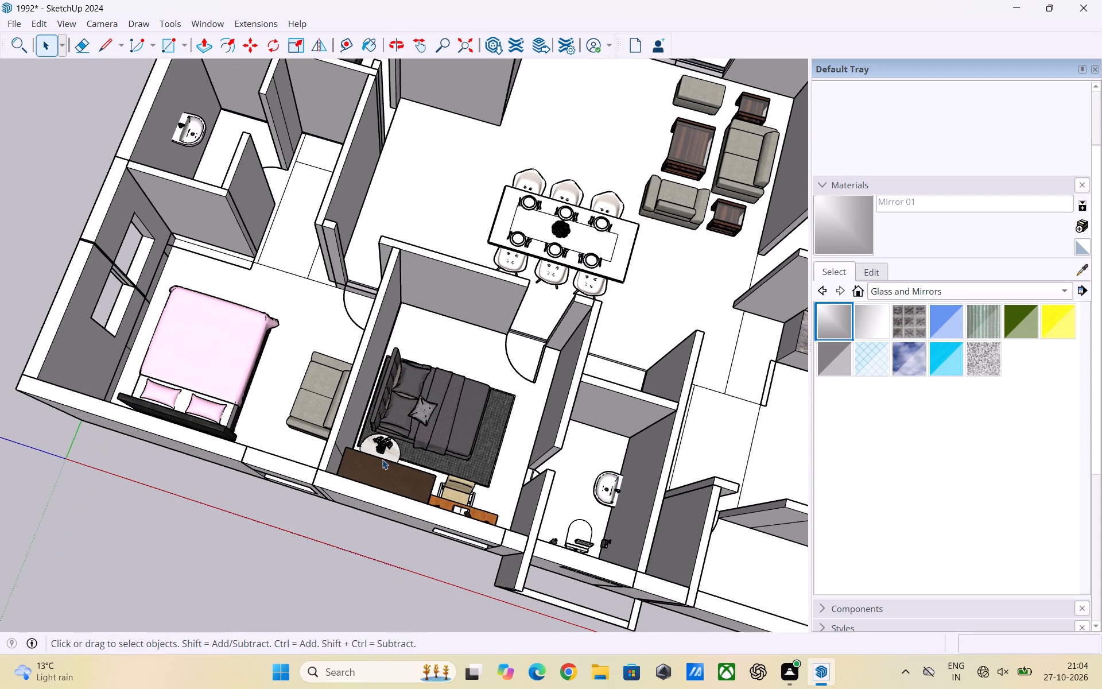
scroll(311, 466, down, 2)
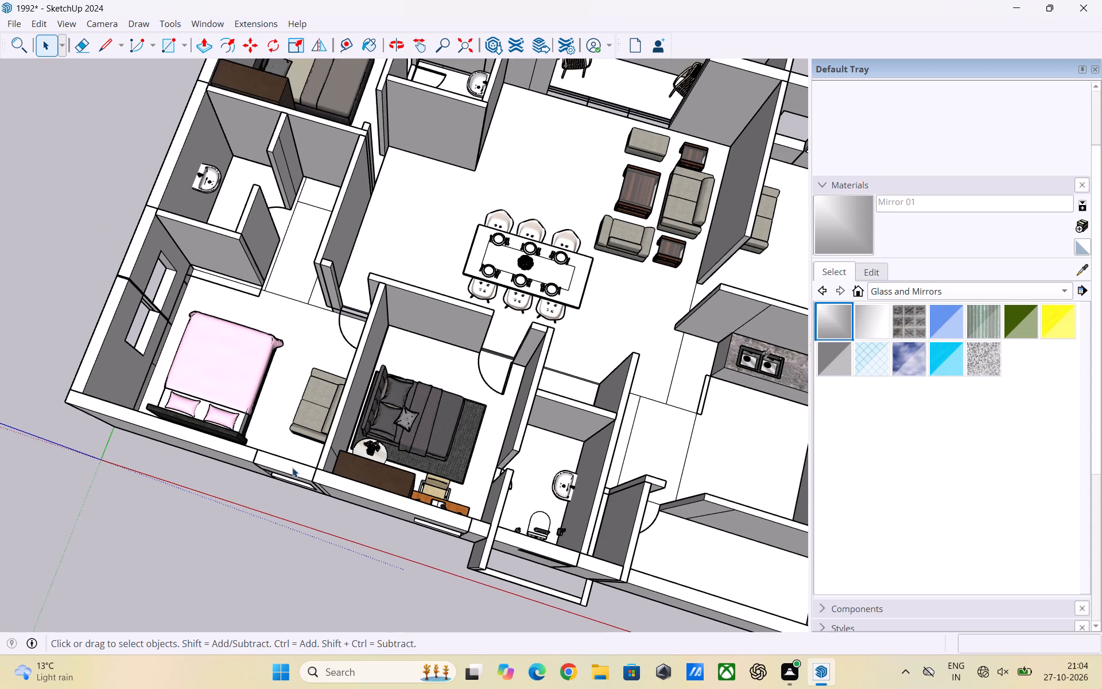
scroll(291, 467, up, 1)
scroll(245, 466, down, 1)
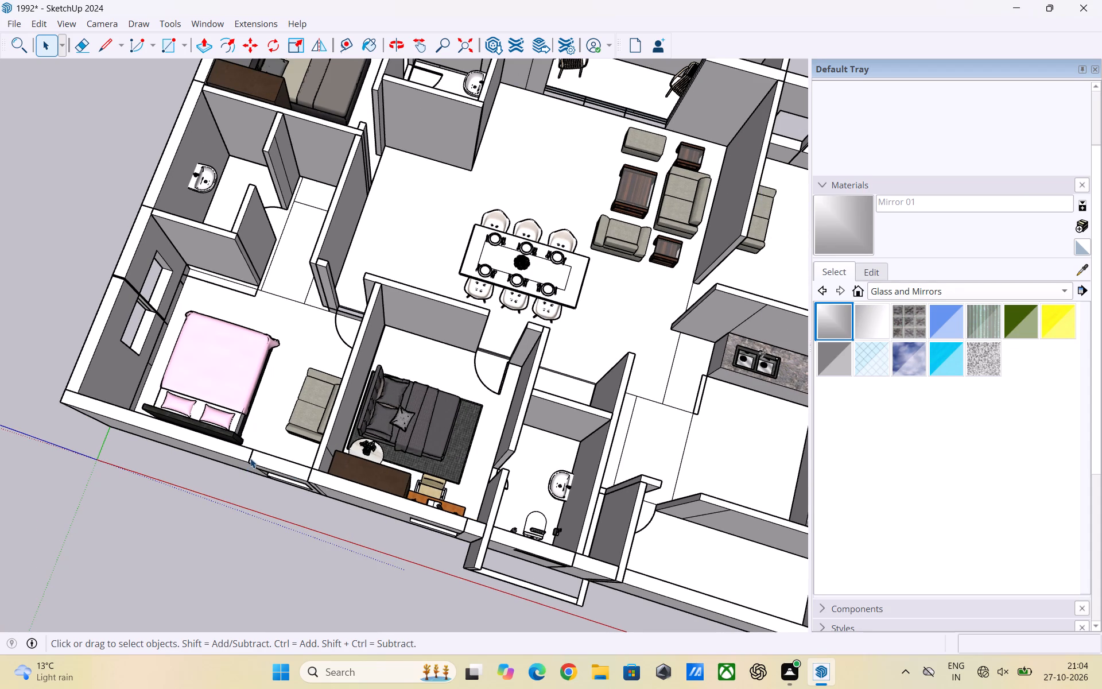
scroll(250, 458, down, 6)
scroll(336, 452, down, 3)
scroll(346, 407, down, 2)
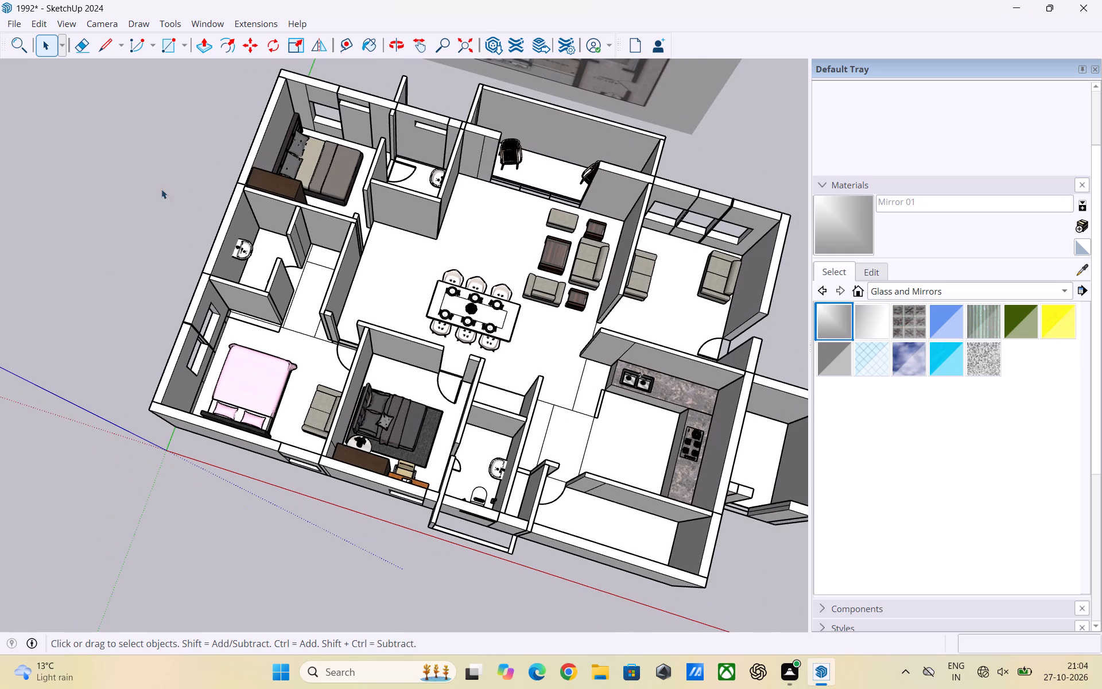
Save the model as 1992 in SketchUp Models (*.skp) format on the Desktop, replacing the existing file.
click(9, 21)
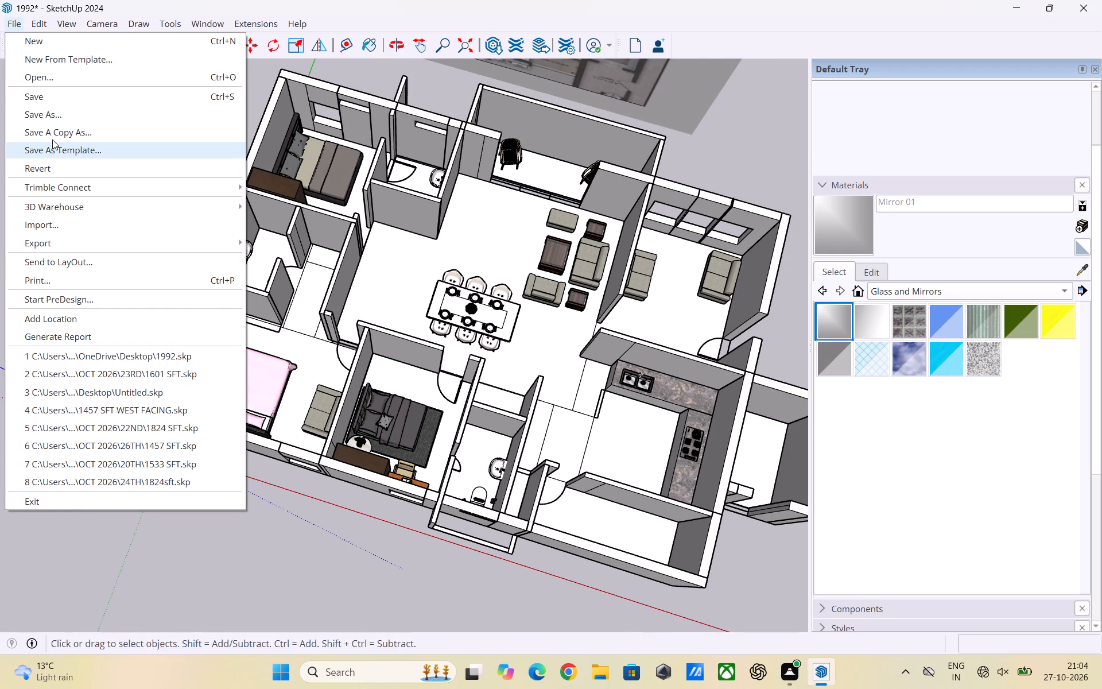
click(56, 118)
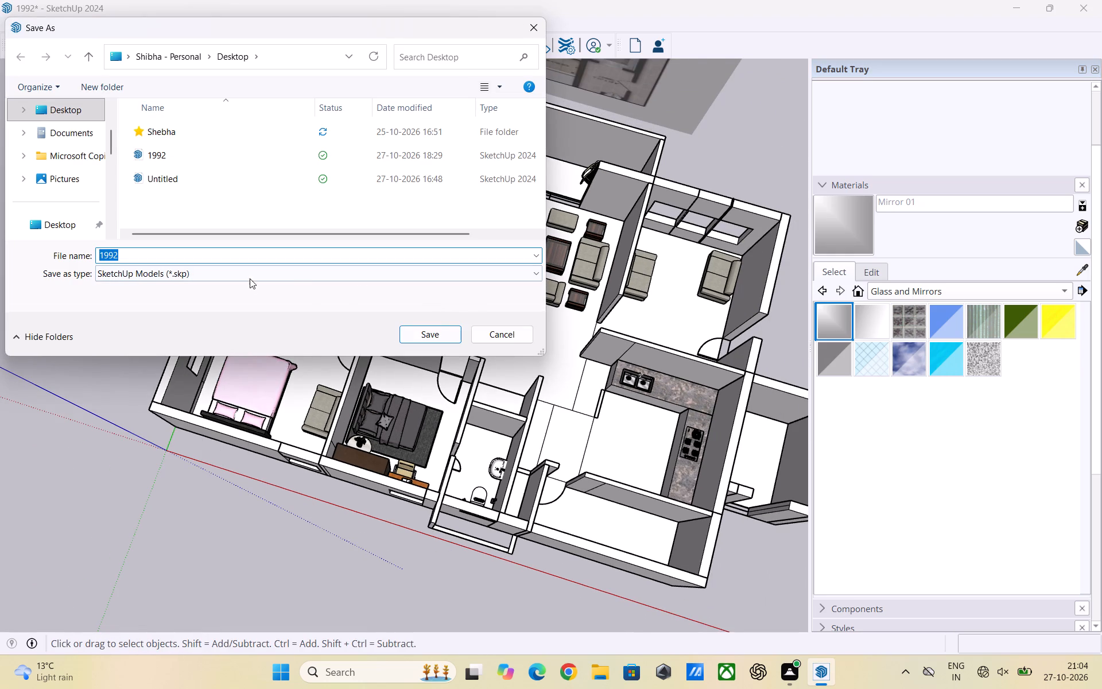
click(414, 332)
click(585, 335)
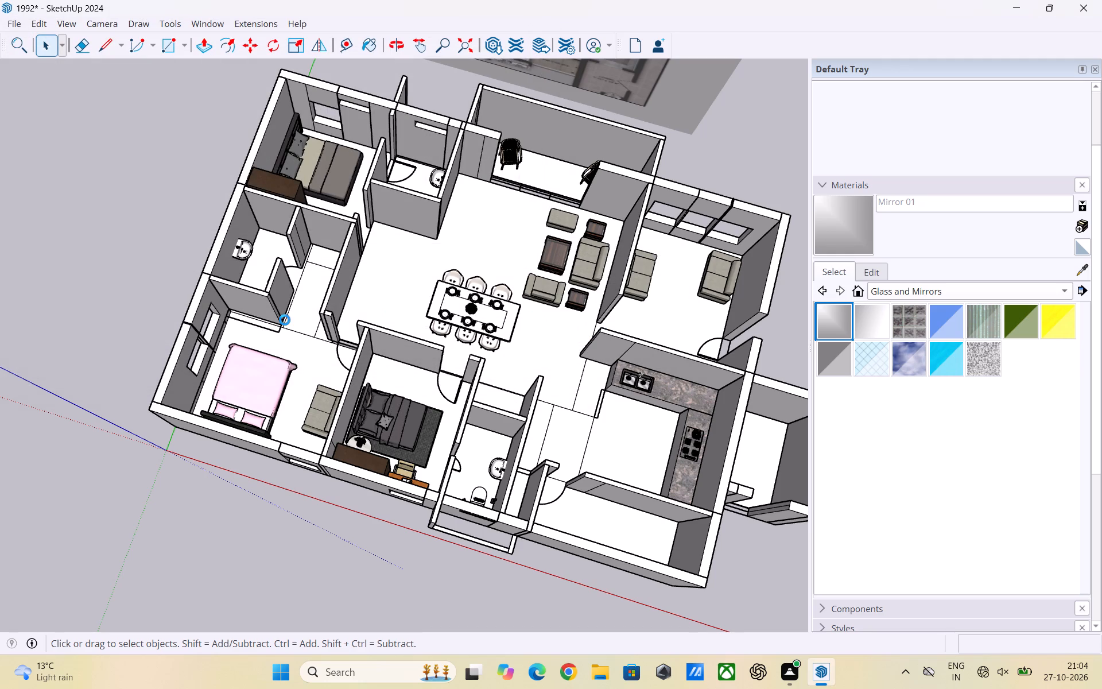
Examine the whole furnished house, then the kitchen counters, dining table and living room seating from tilted and overhead angles.
scroll(285, 320, down, 3)
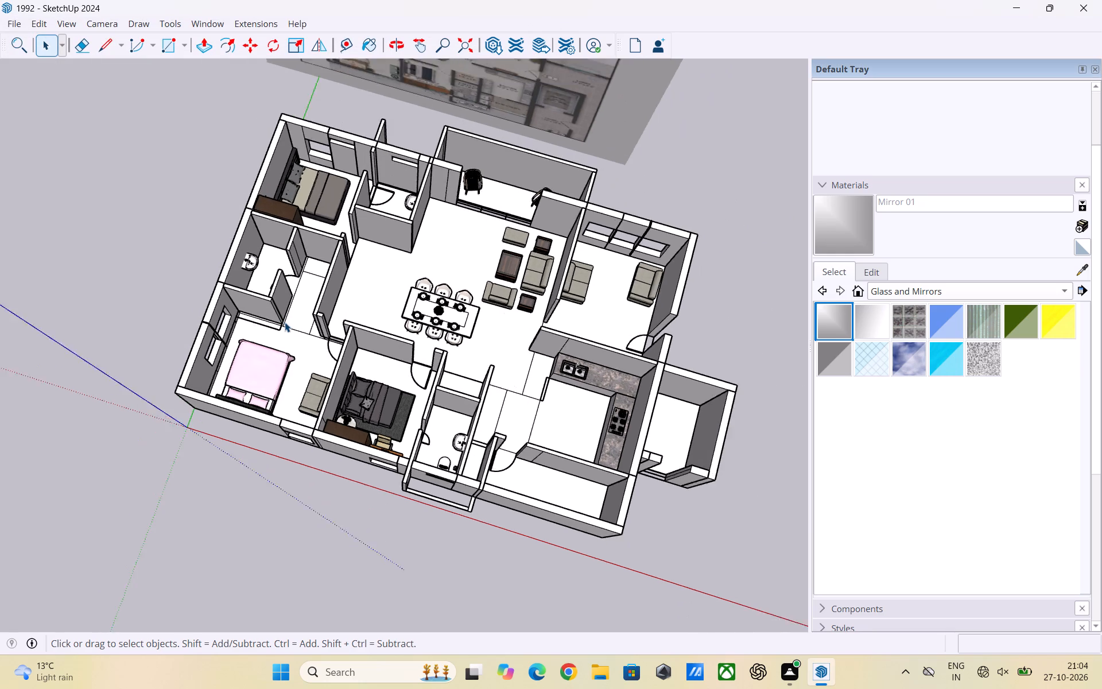
scroll(285, 322, down, 3)
middle_drag(308, 396, 407, 314)
scroll(436, 338, up, 6)
middle_drag(438, 358, 440, 362)
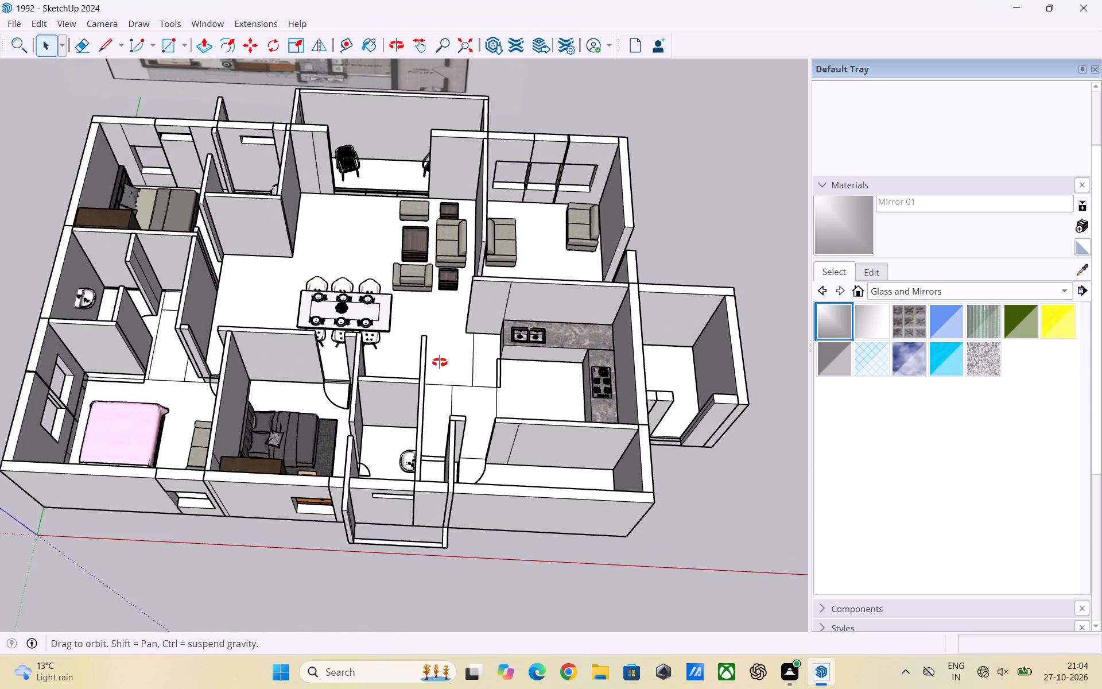
middle_drag(440, 362, 488, 401)
scroll(534, 292, up, 3)
middle_drag(539, 294, 546, 408)
scroll(541, 323, up, 3)
scroll(541, 322, down, 4)
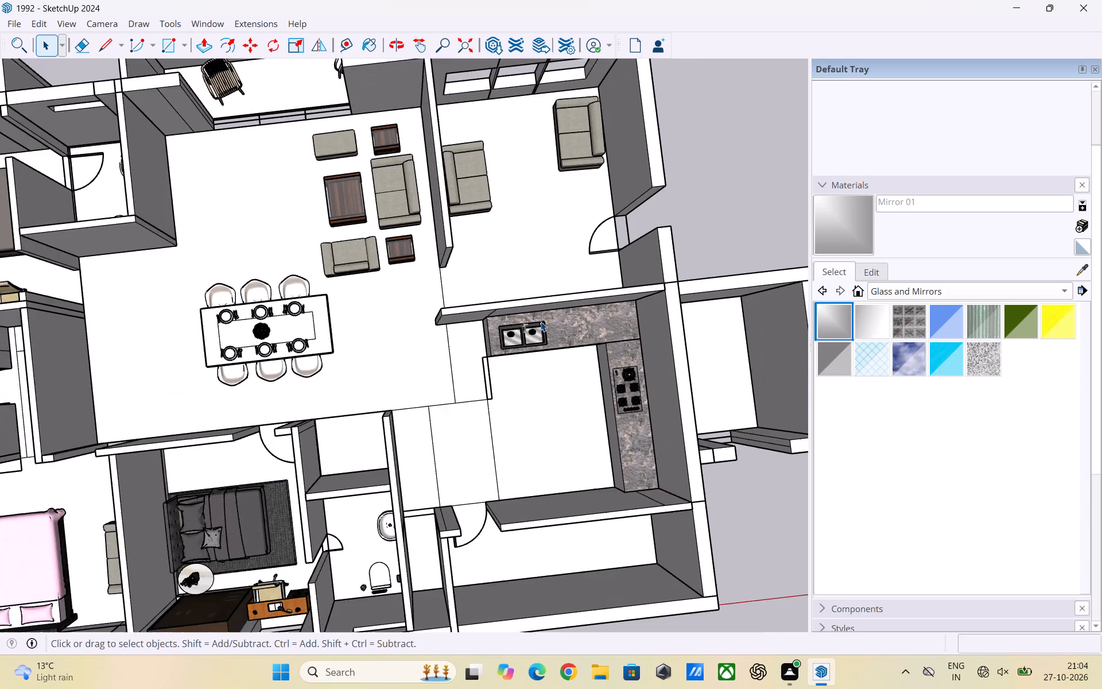
scroll(541, 322, down, 5)
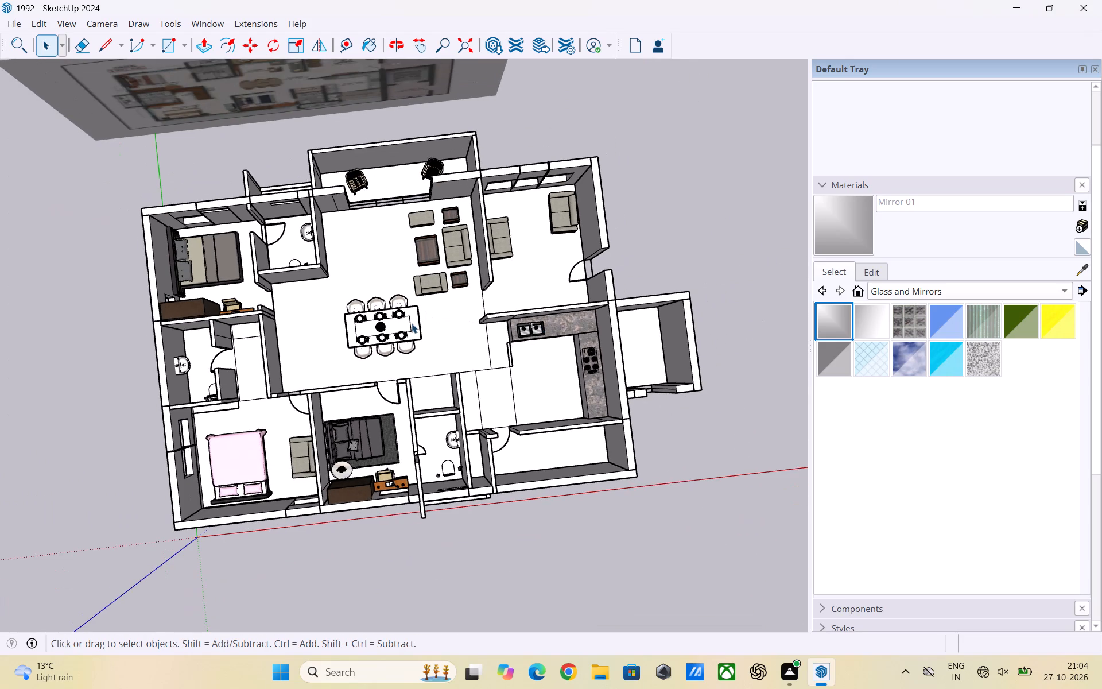
Inspect the dining area, the bedroom with the brown bed and its adjoining bathroom from above, within the overall layout.
scroll(320, 303, up, 5)
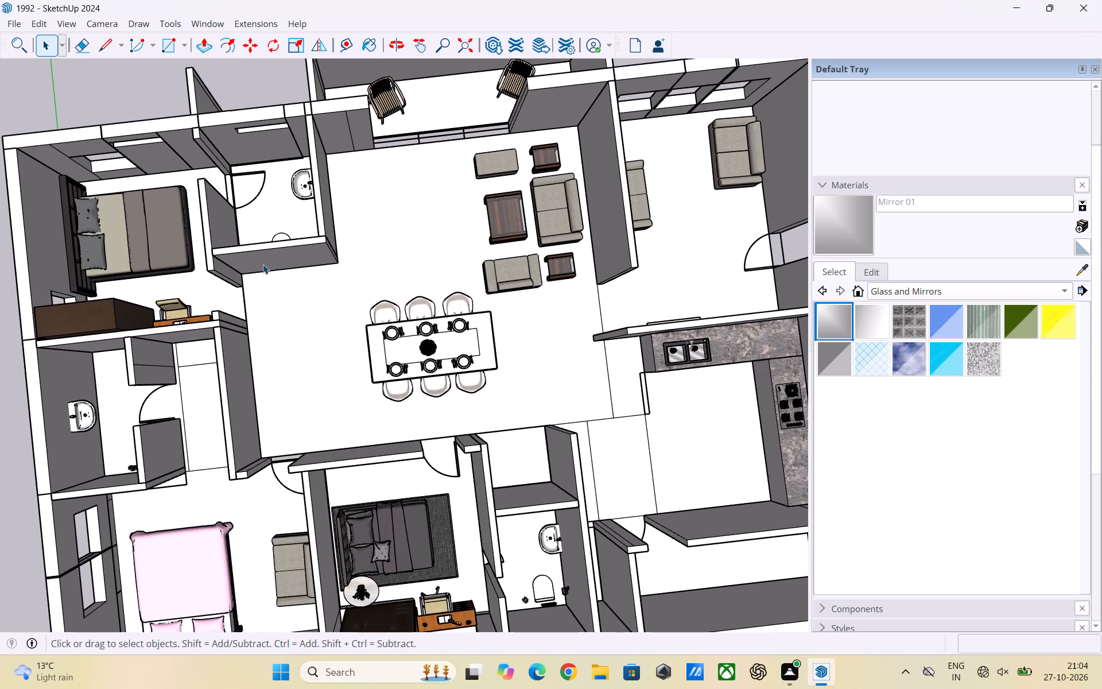
scroll(259, 250, up, 2)
middle_drag(263, 243, 270, 288)
scroll(281, 248, up, 3)
scroll(282, 241, down, 6)
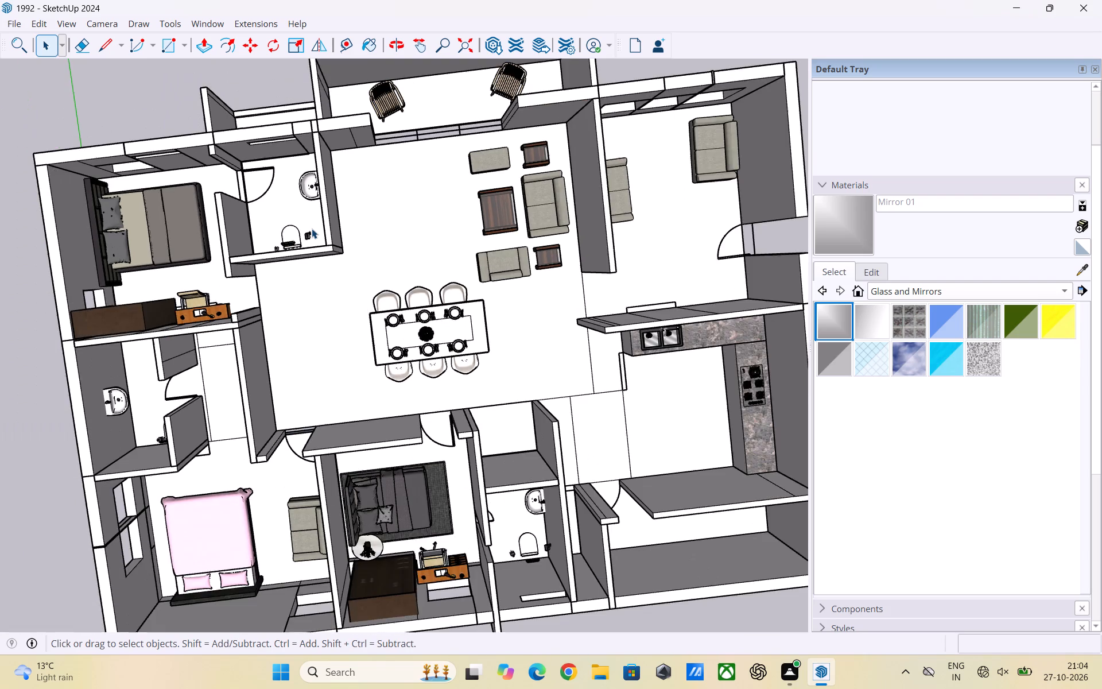
scroll(312, 229, down, 4)
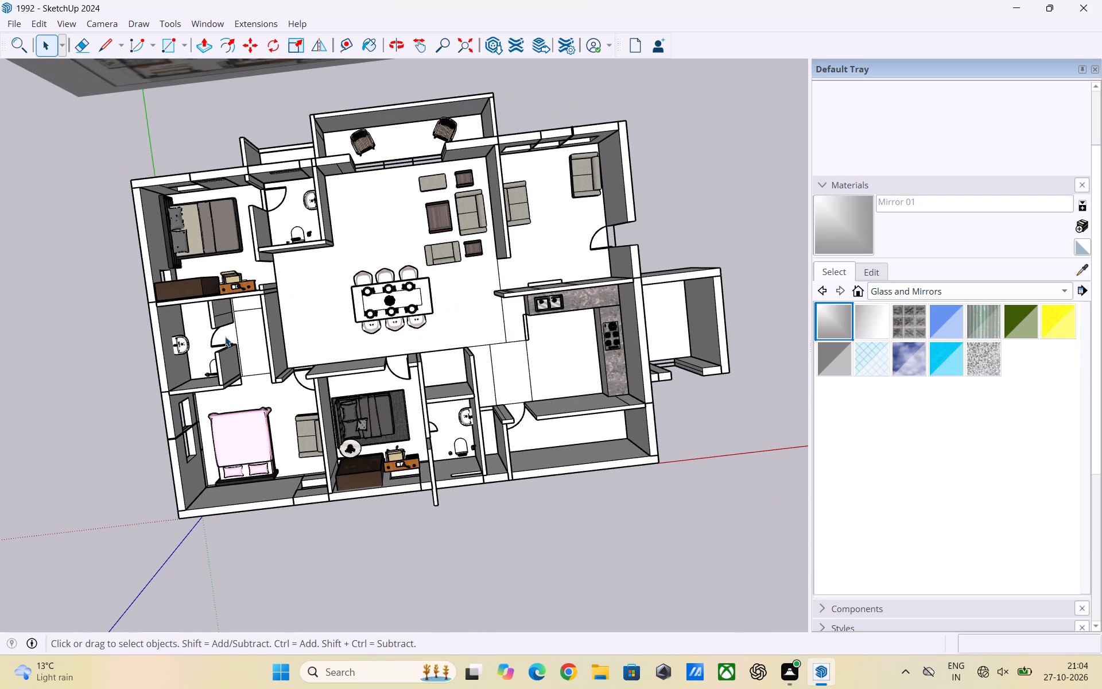
scroll(89, 252, down, 2)
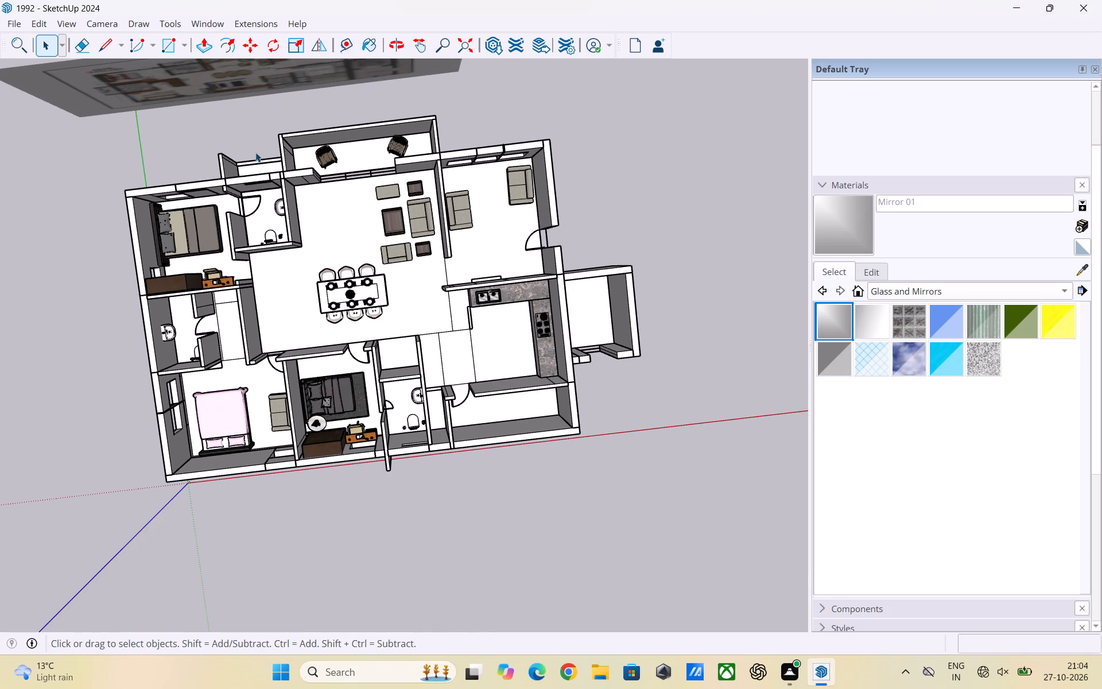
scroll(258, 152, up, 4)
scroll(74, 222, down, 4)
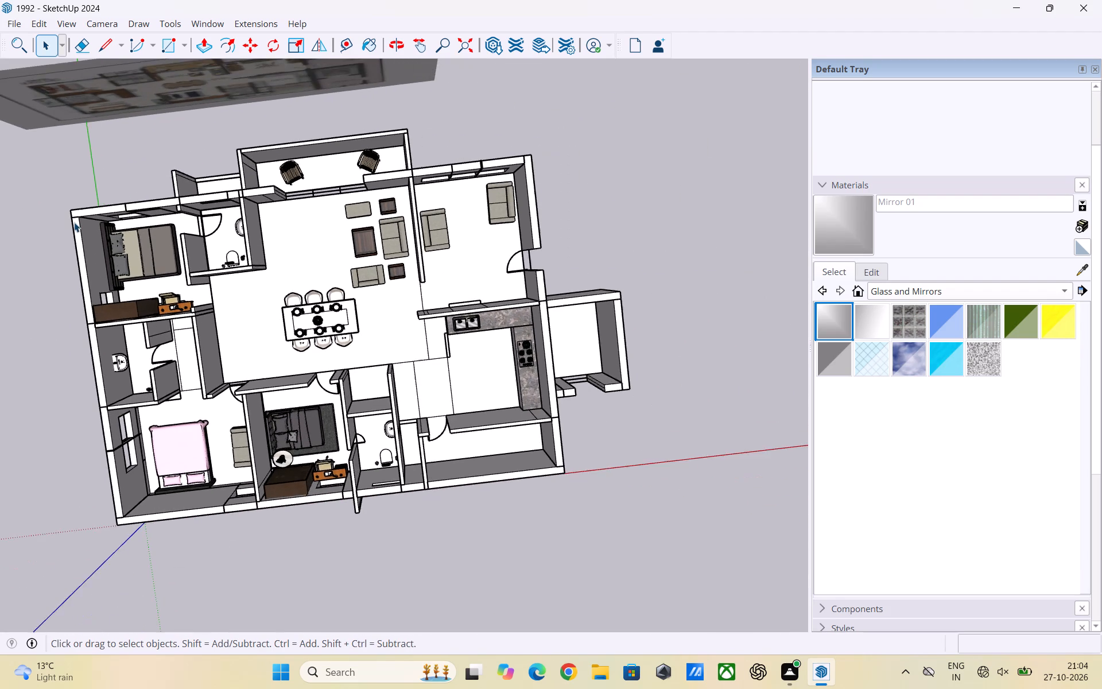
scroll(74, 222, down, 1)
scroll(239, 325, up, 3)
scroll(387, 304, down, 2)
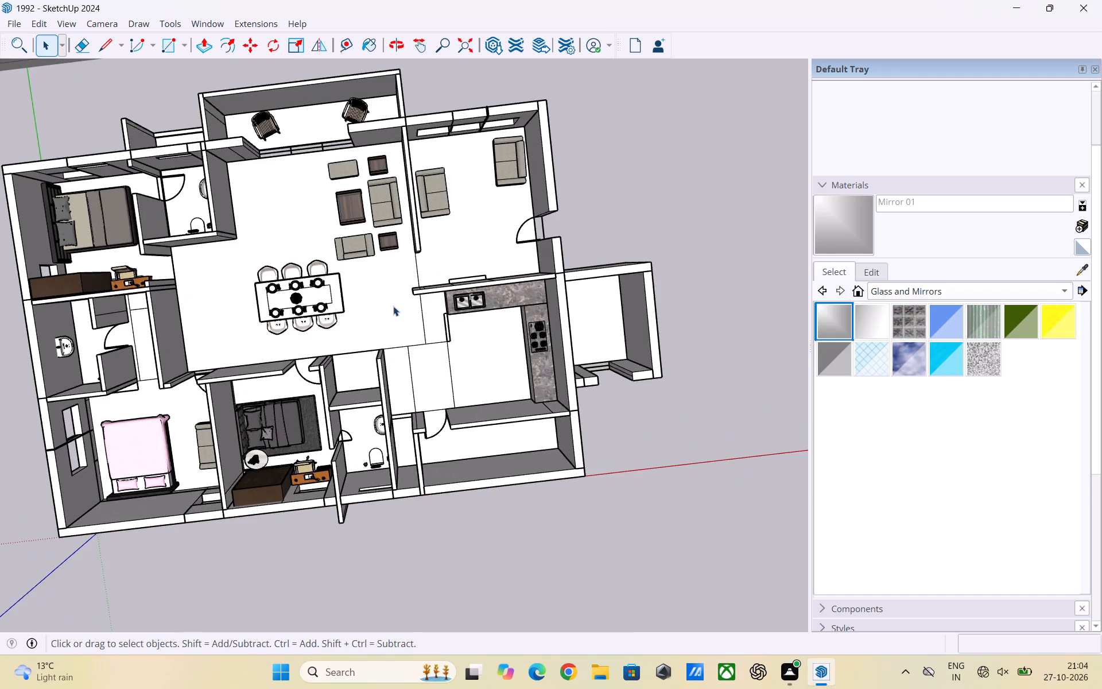
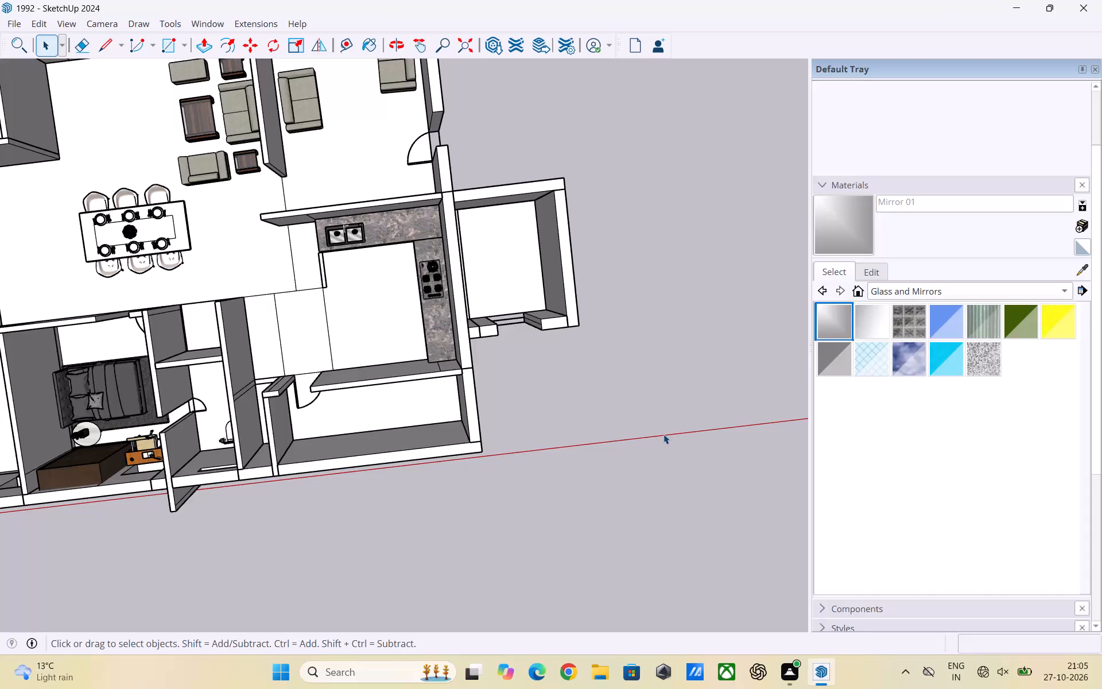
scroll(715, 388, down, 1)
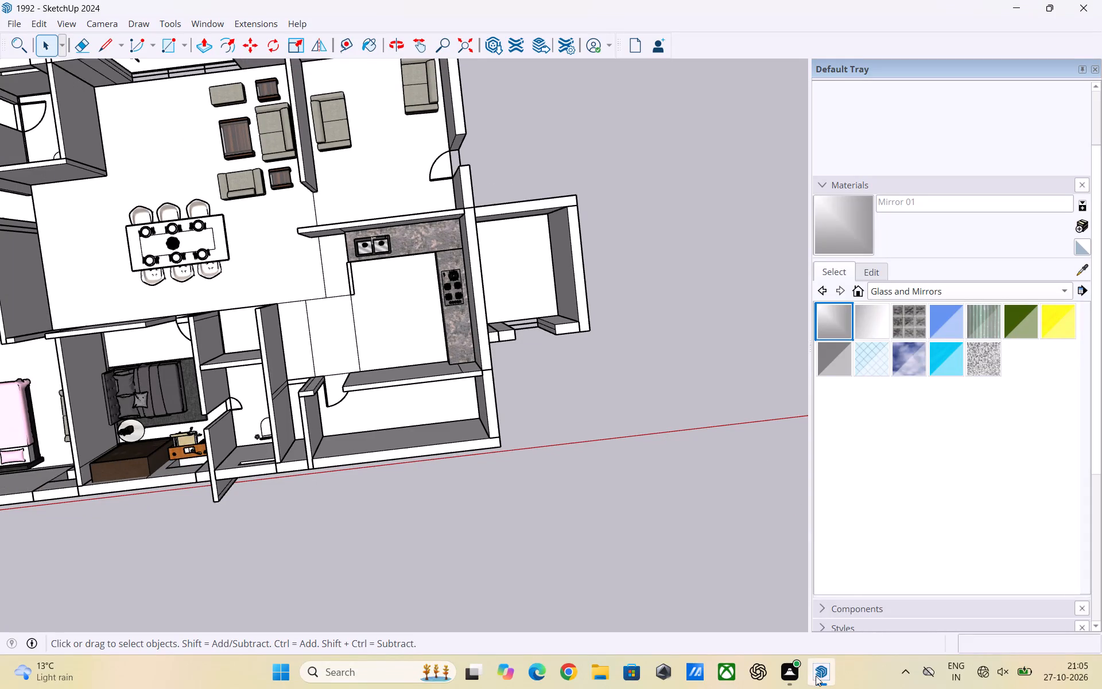
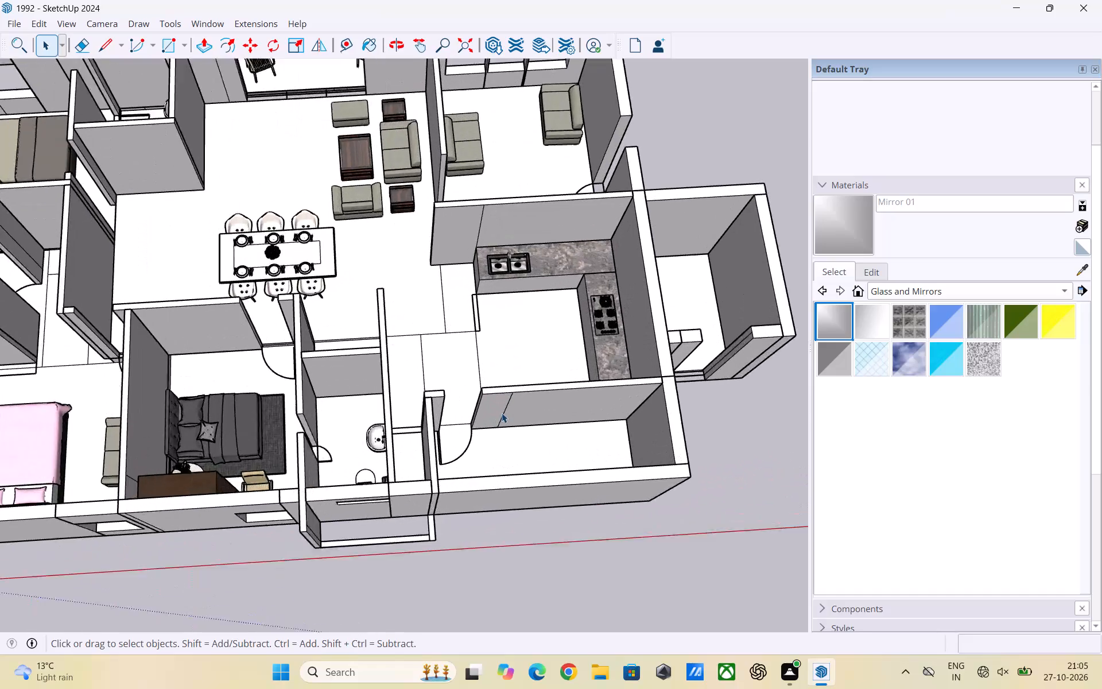
Examine the kitchen and utility area and the whole furnished house from several angles and distances.
scroll(502, 413, up, 3)
middle_drag(483, 427, 559, 400)
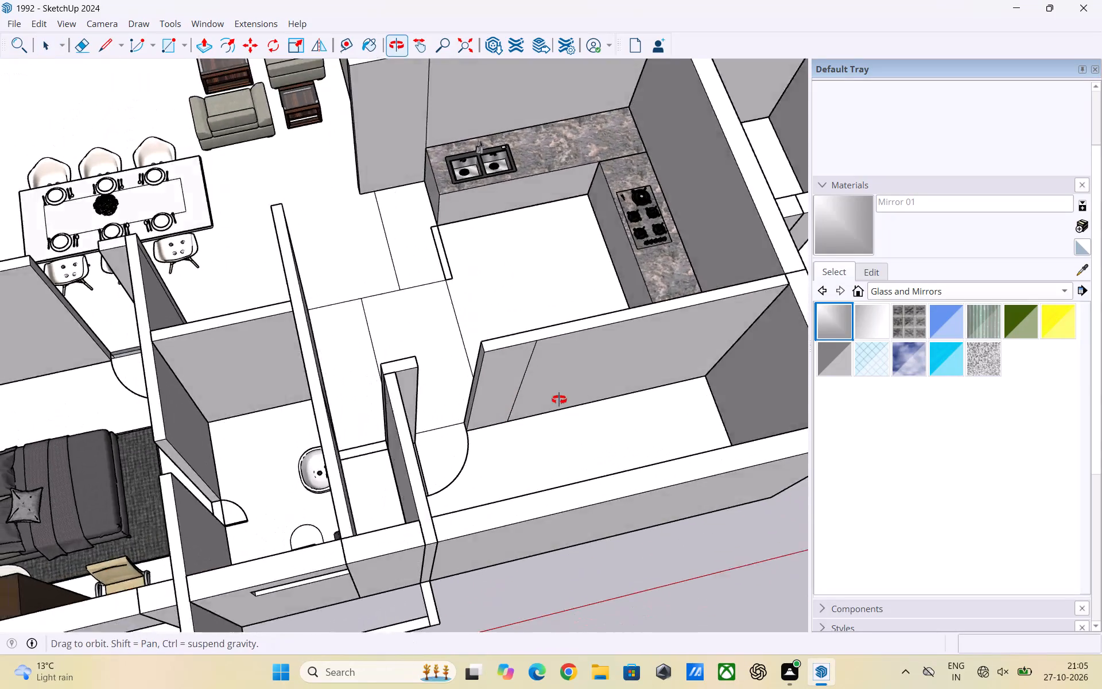
middle_drag(559, 400, 611, 369)
scroll(424, 409, down, 6)
middle_drag(289, 483, 511, 479)
scroll(548, 466, down, 6)
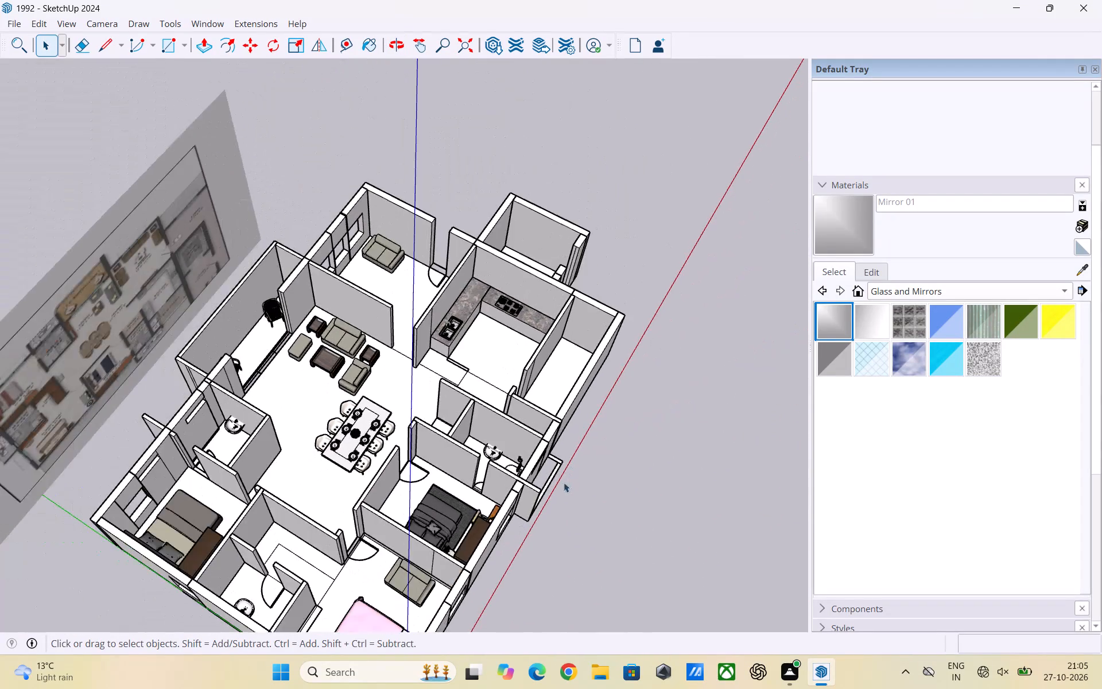
middle_drag(589, 504, 416, 525)
scroll(286, 514, up, 3)
scroll(318, 489, down, 9)
middle_drag(306, 485, 340, 496)
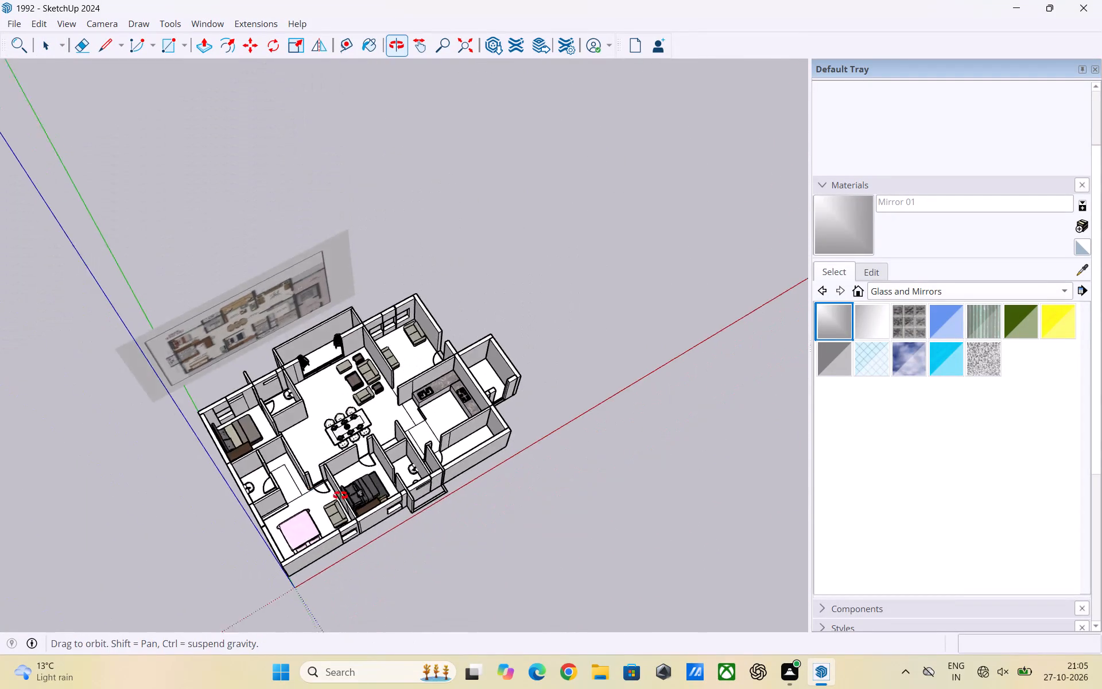
middle_drag(340, 496, 575, 490)
scroll(538, 507, up, 8)
middle_drag(352, 543, 490, 490)
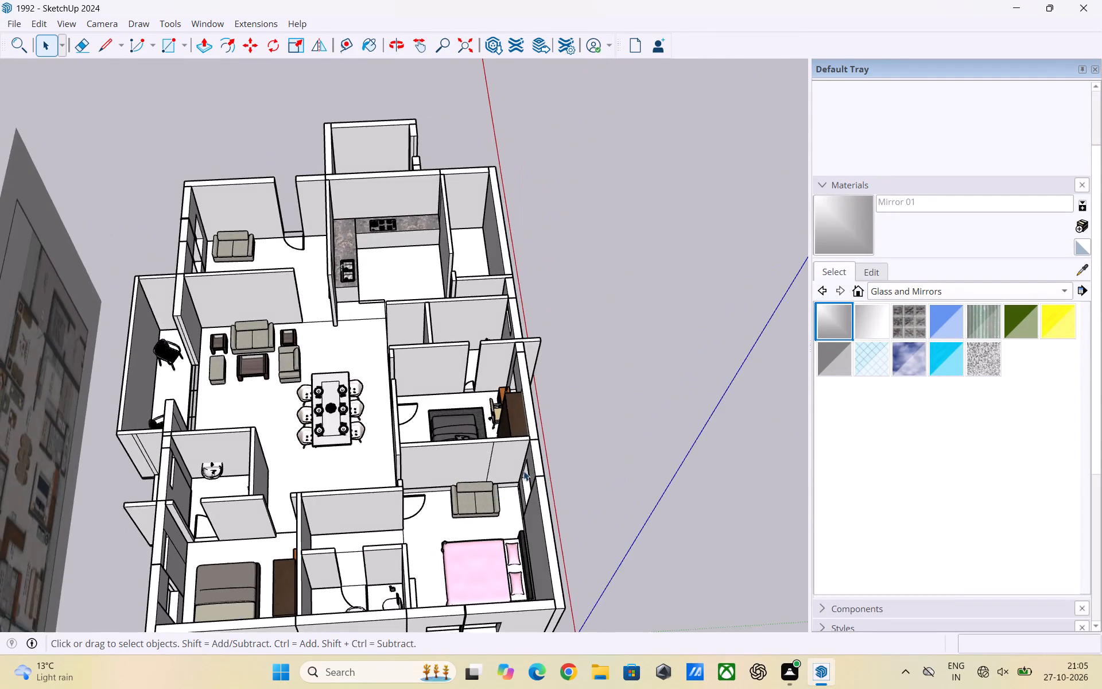
scroll(527, 468, down, 6)
scroll(577, 454, down, 7)
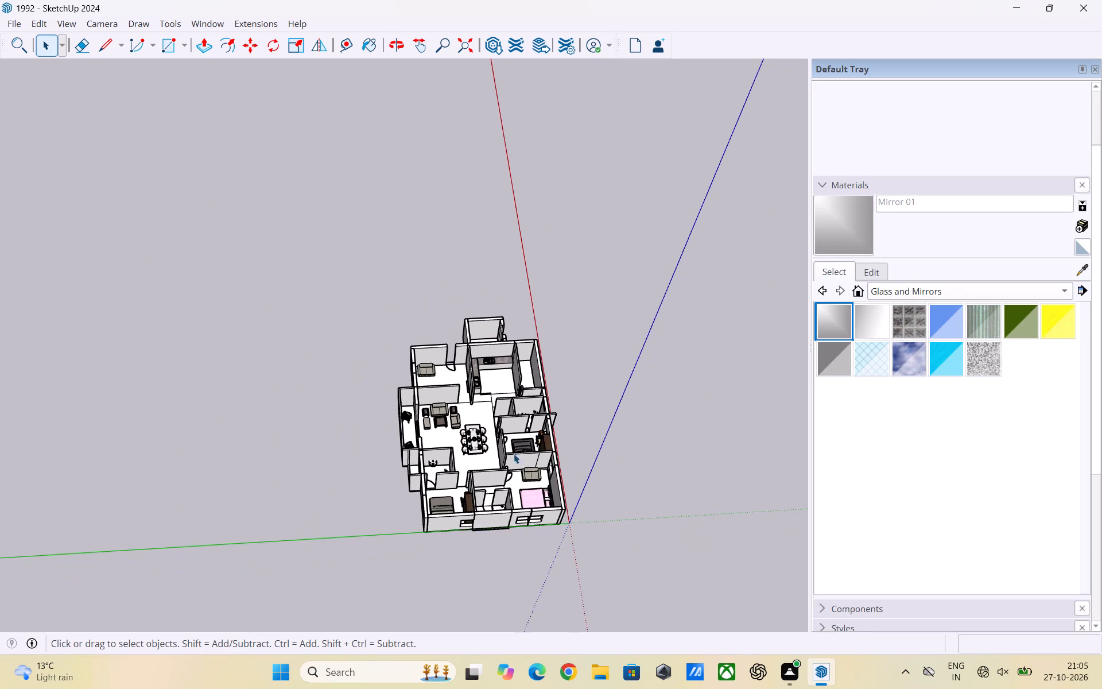
scroll(498, 455, down, 6)
scroll(256, 468, down, 3)
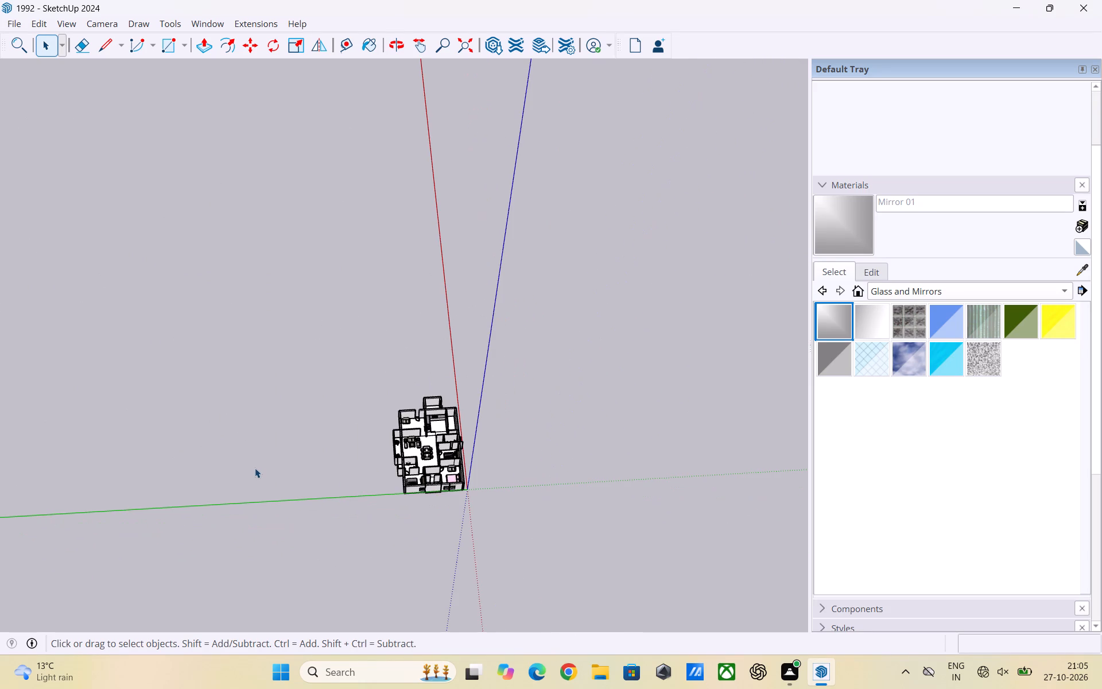
scroll(255, 468, down, 2)
scroll(342, 485, up, 6)
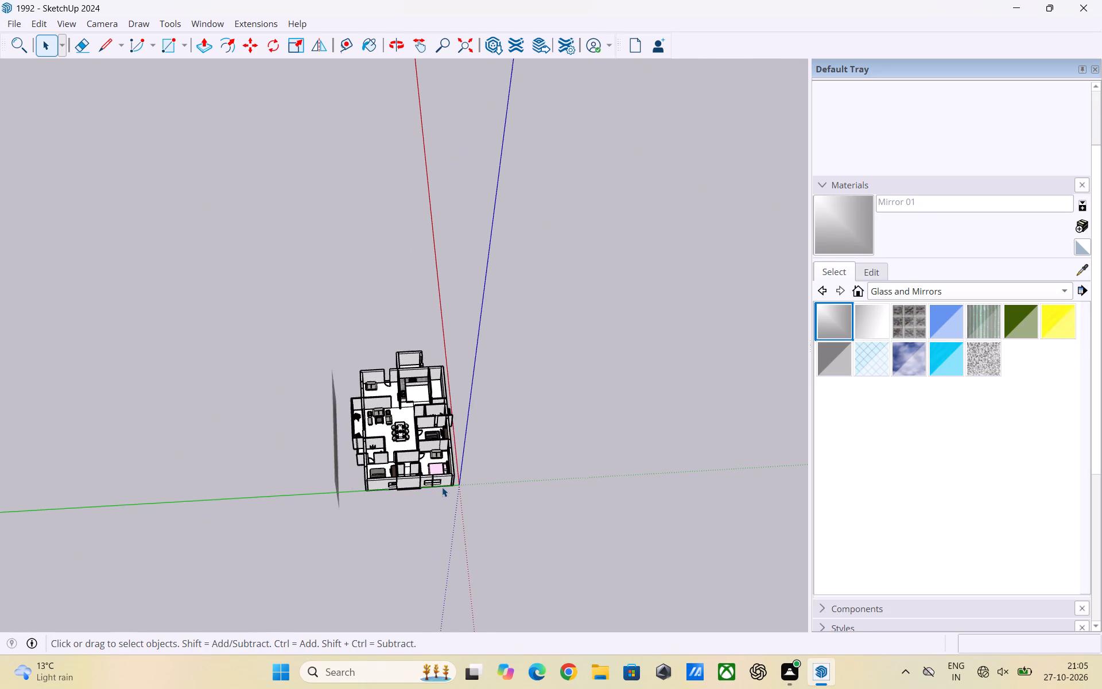
scroll(442, 487, up, 6)
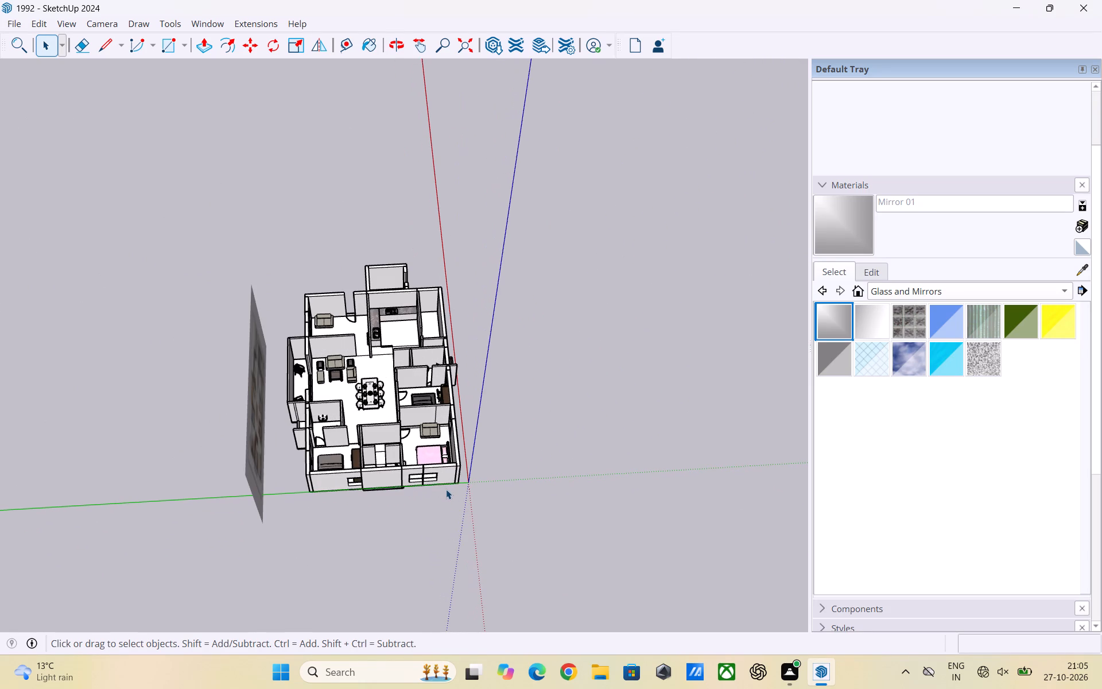
scroll(446, 489, up, 5)
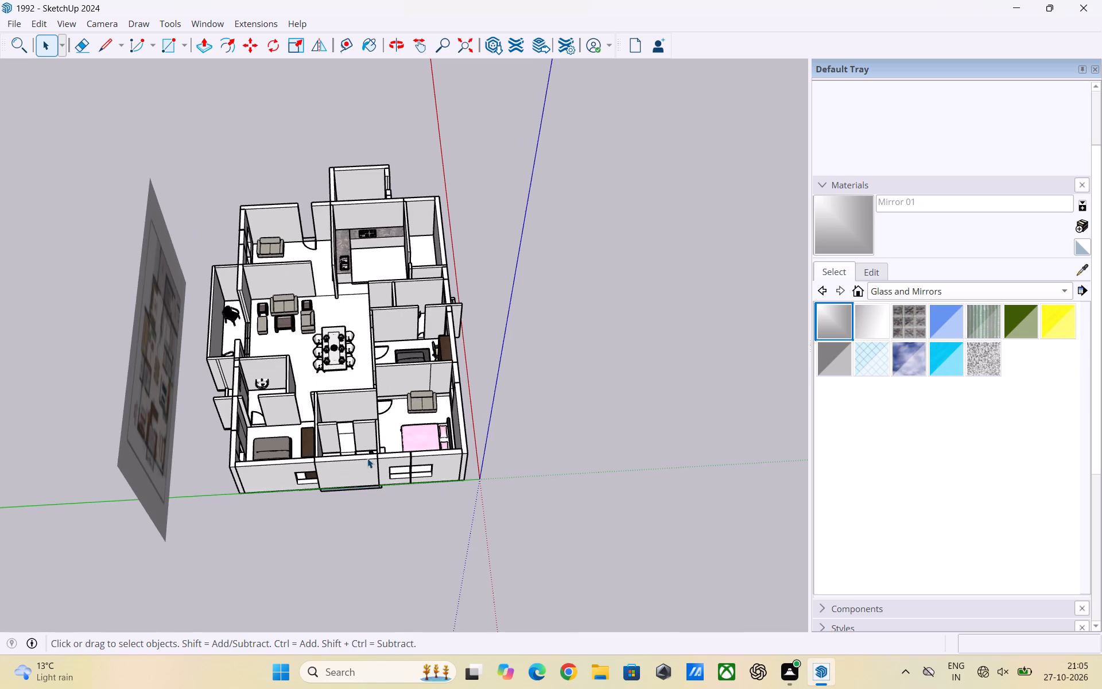
scroll(361, 456, up, 1)
scroll(362, 440, down, 3)
Inspect the furnished bedrooms, bathrooms, living and dining area and balcony from above and from the balcony side.
middle_drag(364, 447, 364, 544)
scroll(351, 449, up, 7)
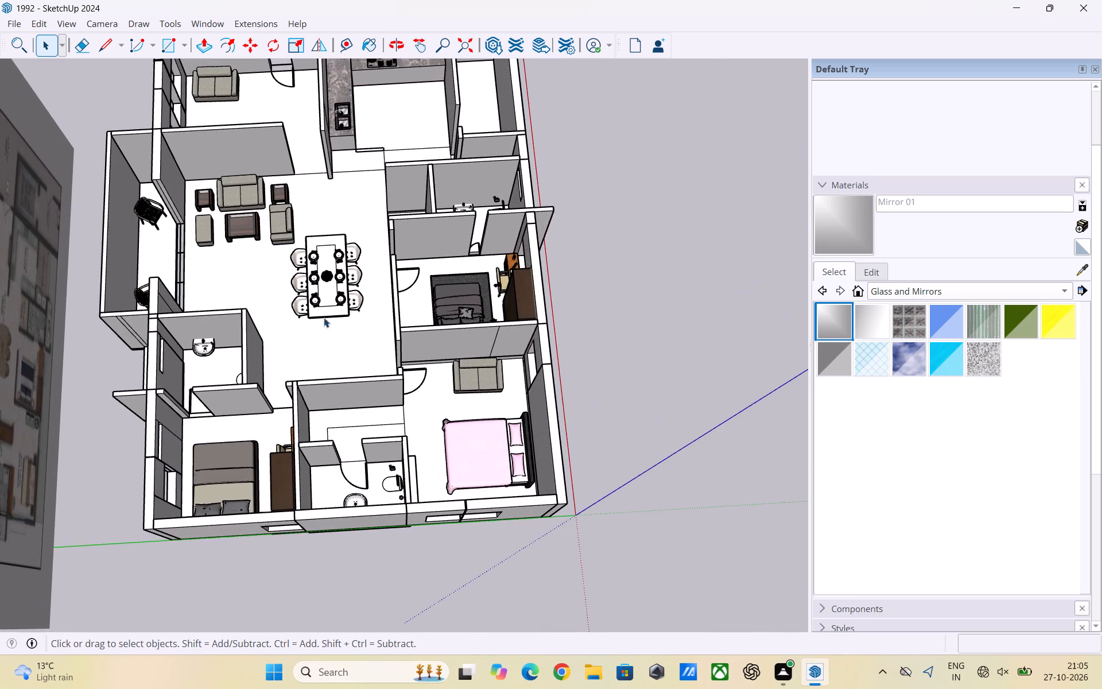
scroll(323, 317, up, 3)
middle_drag(331, 331, 332, 432)
scroll(457, 392, down, 6)
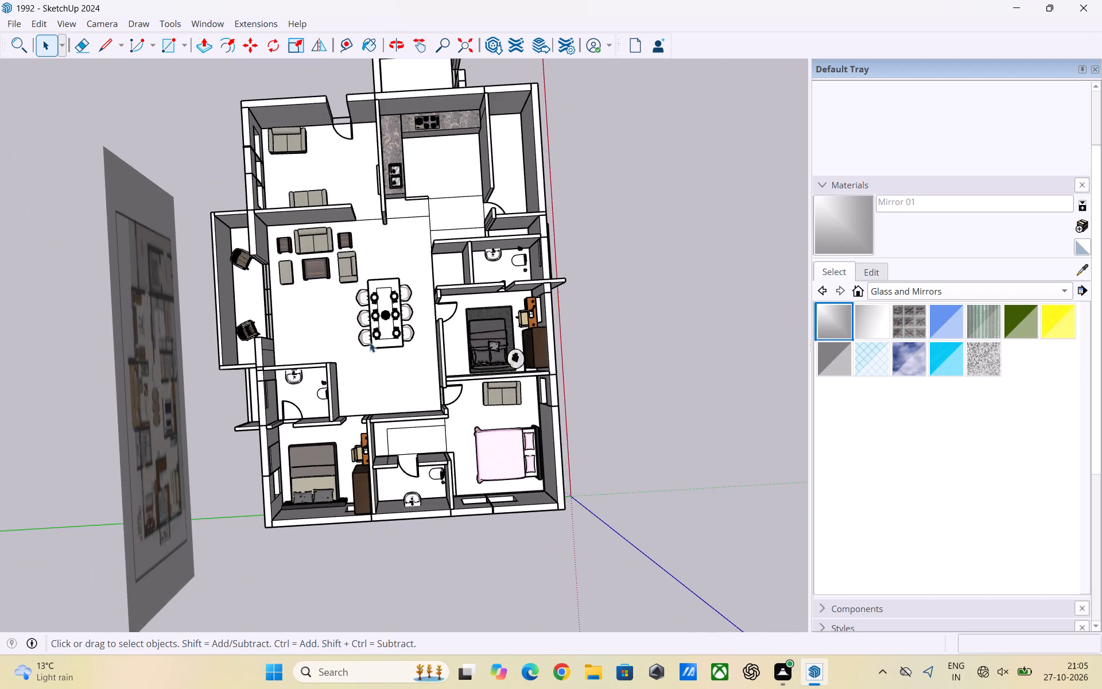
scroll(325, 317, up, 2)
scroll(346, 380, up, 1)
middle_drag(346, 380, 86, 346)
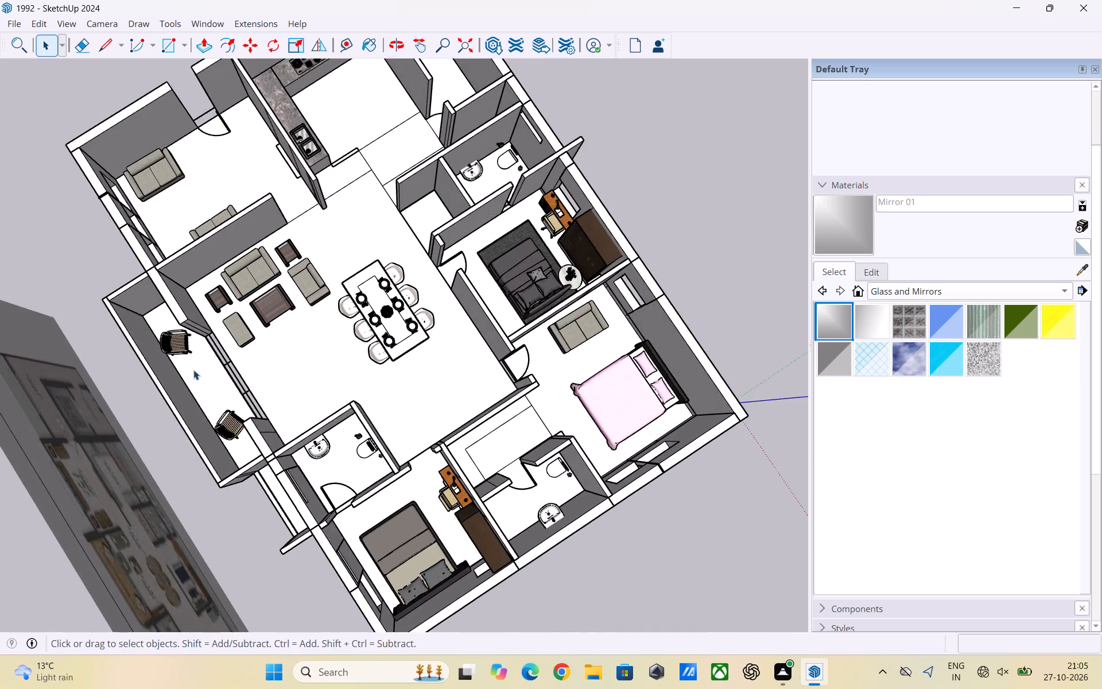
scroll(193, 370, up, 3)
middle_drag(206, 391, 490, 339)
scroll(294, 477, up, 3)
scroll(297, 459, down, 2)
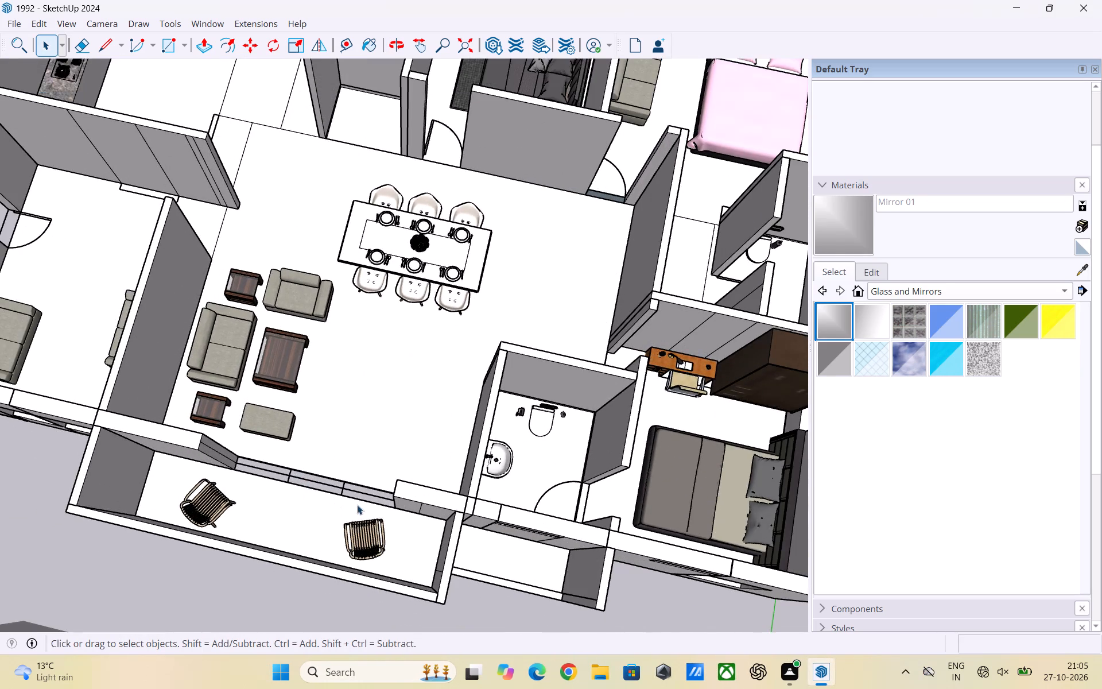
scroll(370, 506, down, 12)
middle_drag(584, 514, 495, 575)
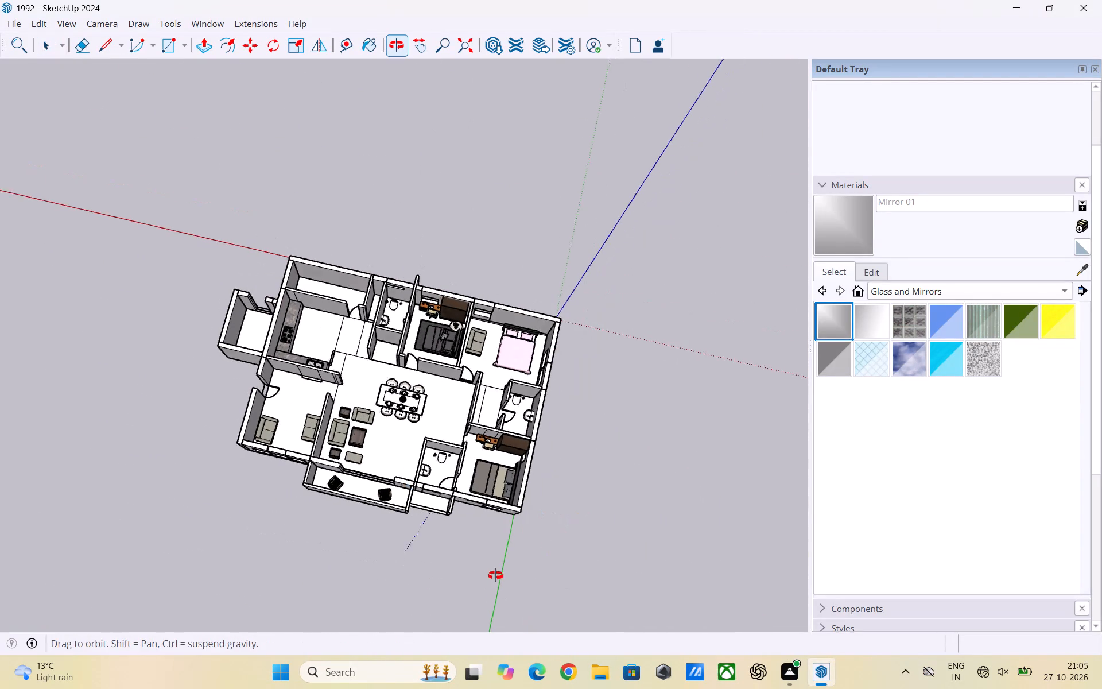
middle_drag(495, 575, 83, 477)
scroll(246, 388, up, 3)
middle_drag(613, 432, 117, 438)
scroll(527, 380, up, 3)
middle_drag(557, 440, 564, 514)
scroll(574, 429, down, 8)
middle_drag(526, 427, 492, 224)
Compare the 3D house layout with the upright 3BHK 1992 Sft reference floor plan image behind it.
scroll(476, 223, up, 2)
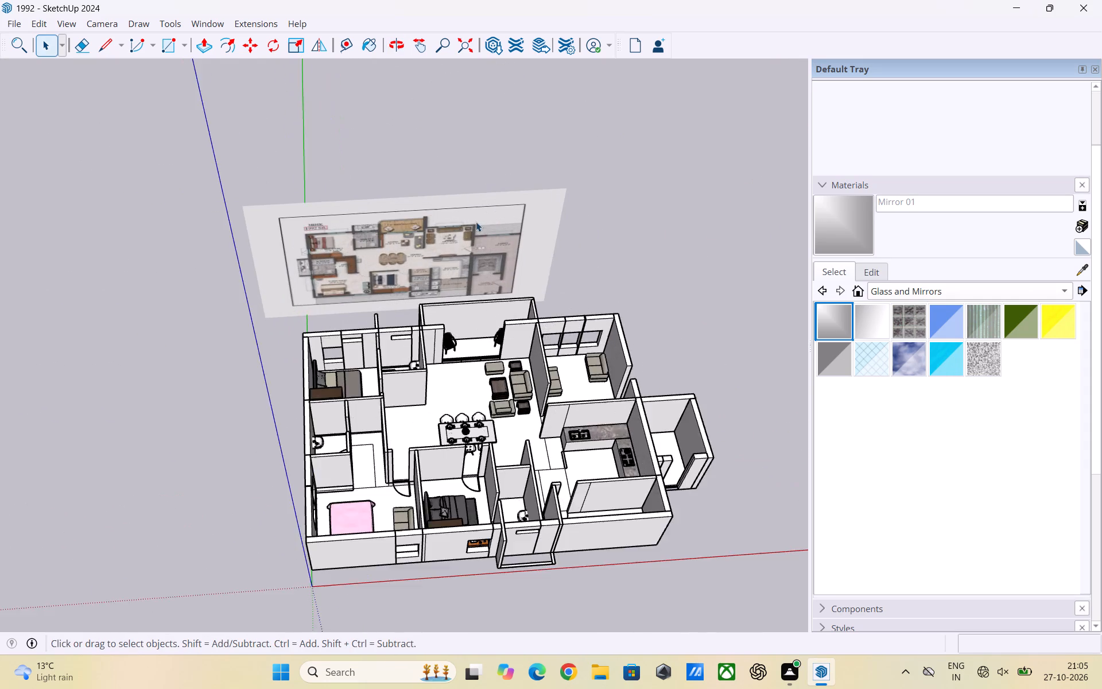
scroll(476, 222, up, 4)
scroll(439, 254, up, 3)
middle_drag(382, 265, 434, 168)
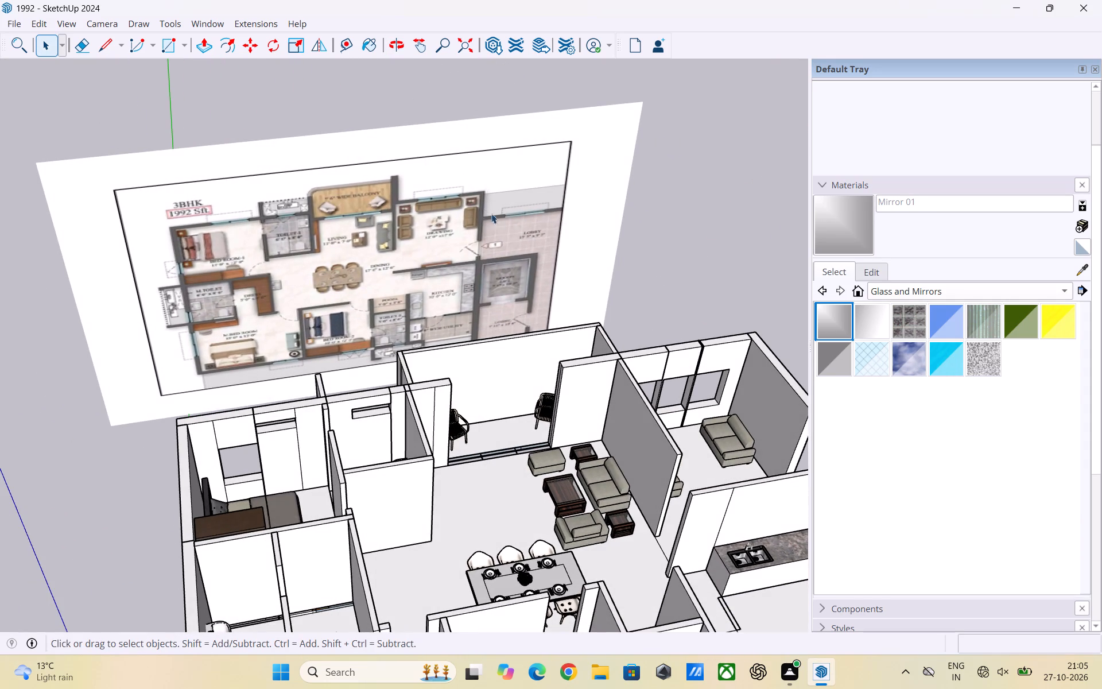
scroll(516, 223, down, 3)
middle_drag(583, 315, 435, 351)
scroll(438, 332, up, 2)
middle_drag(445, 326, 468, 311)
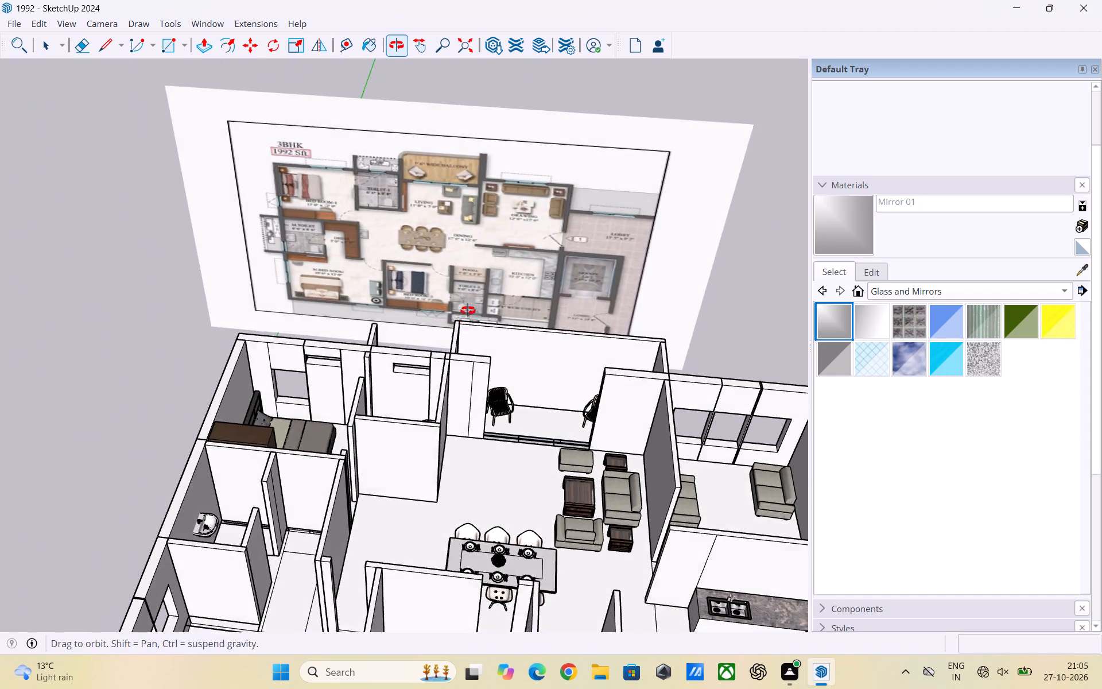
middle_drag(468, 311, 489, 280)
scroll(460, 266, up, 2)
scroll(339, 264, down, 3)
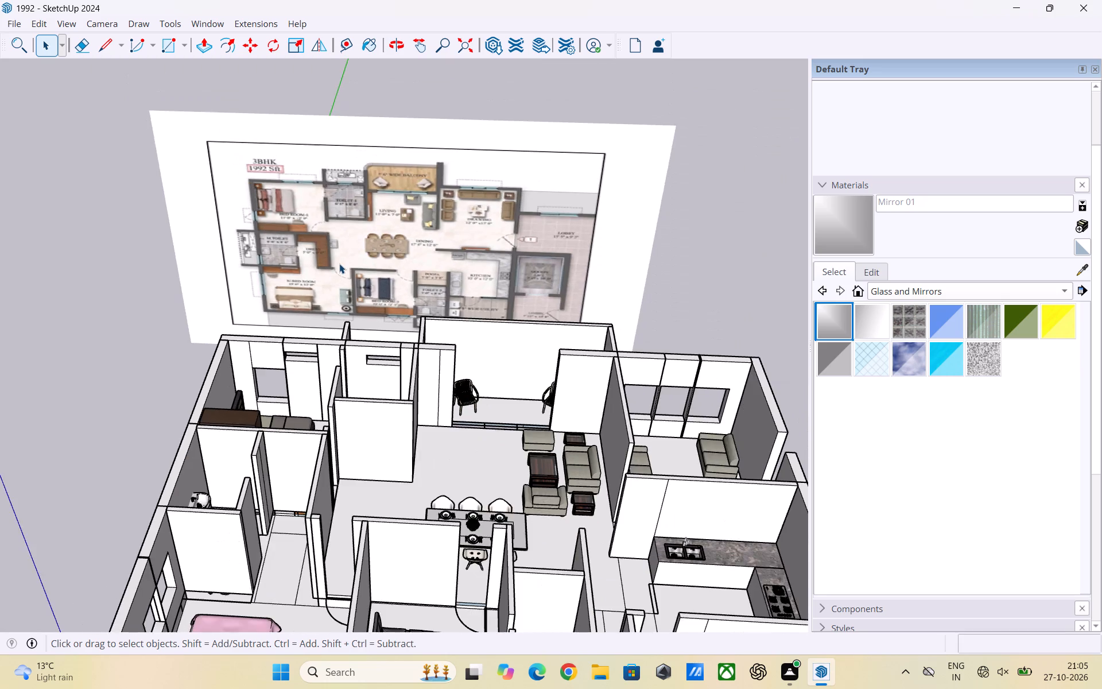
scroll(340, 262, down, 4)
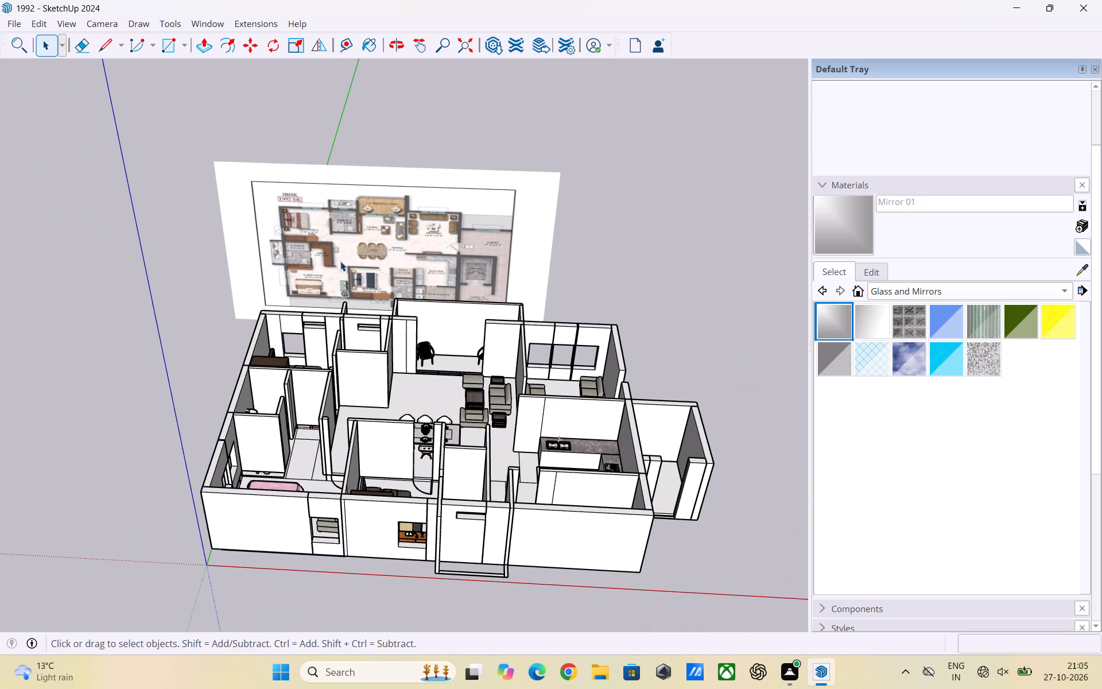
scroll(340, 261, down, 1)
scroll(425, 259, up, 2)
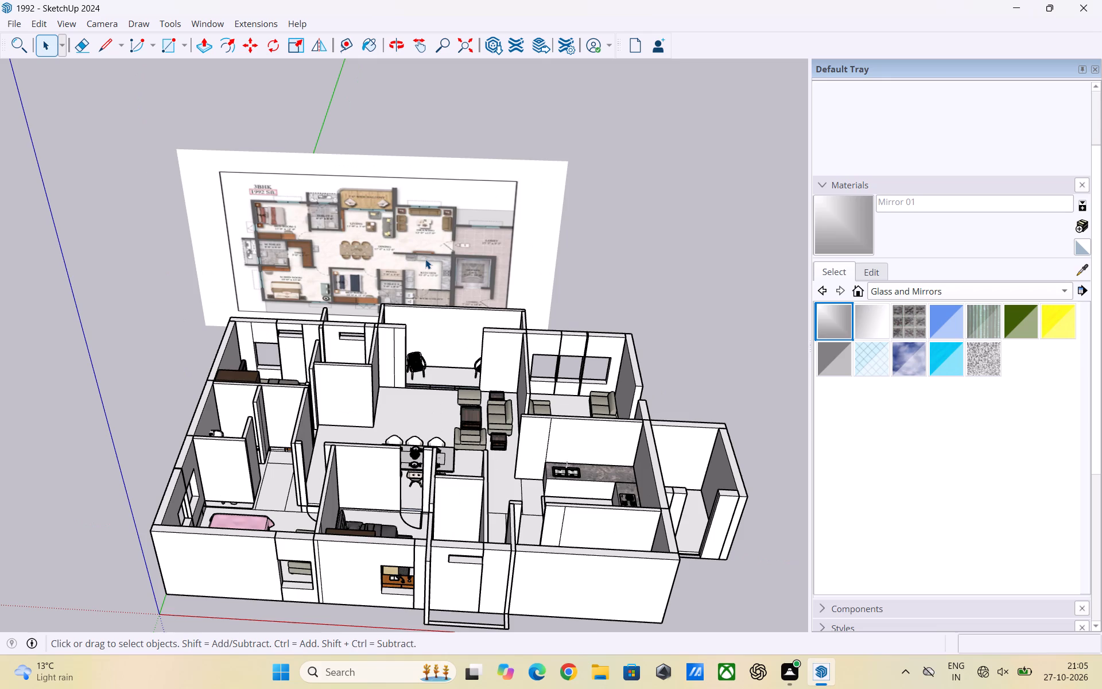
scroll(425, 259, down, 1)
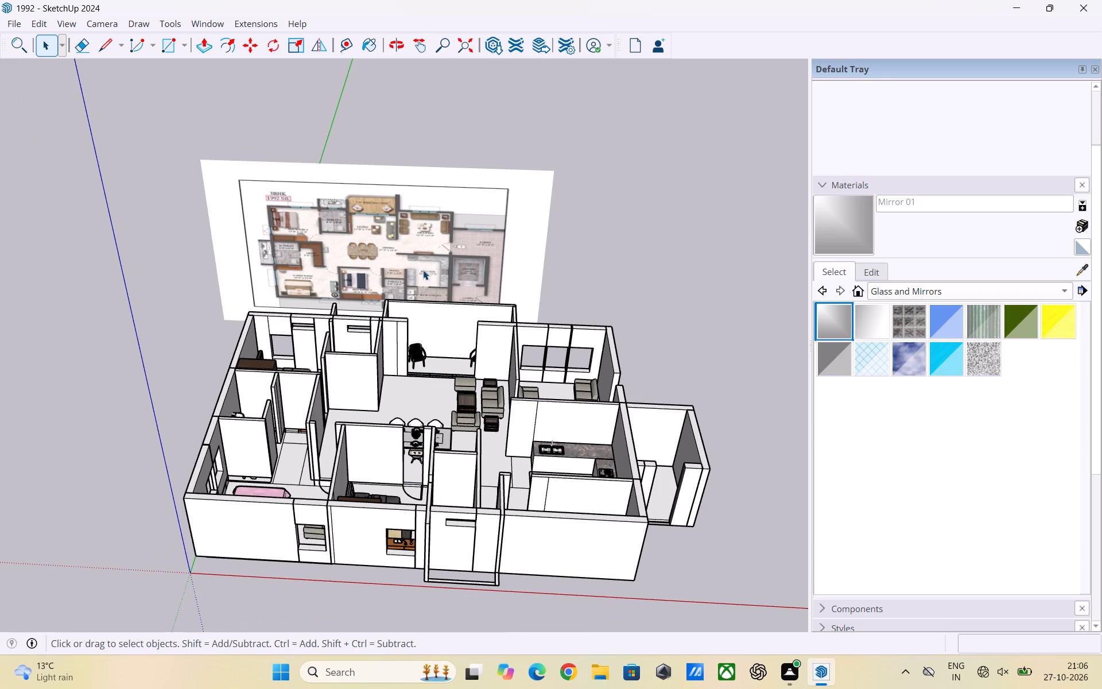
scroll(359, 287, up, 5)
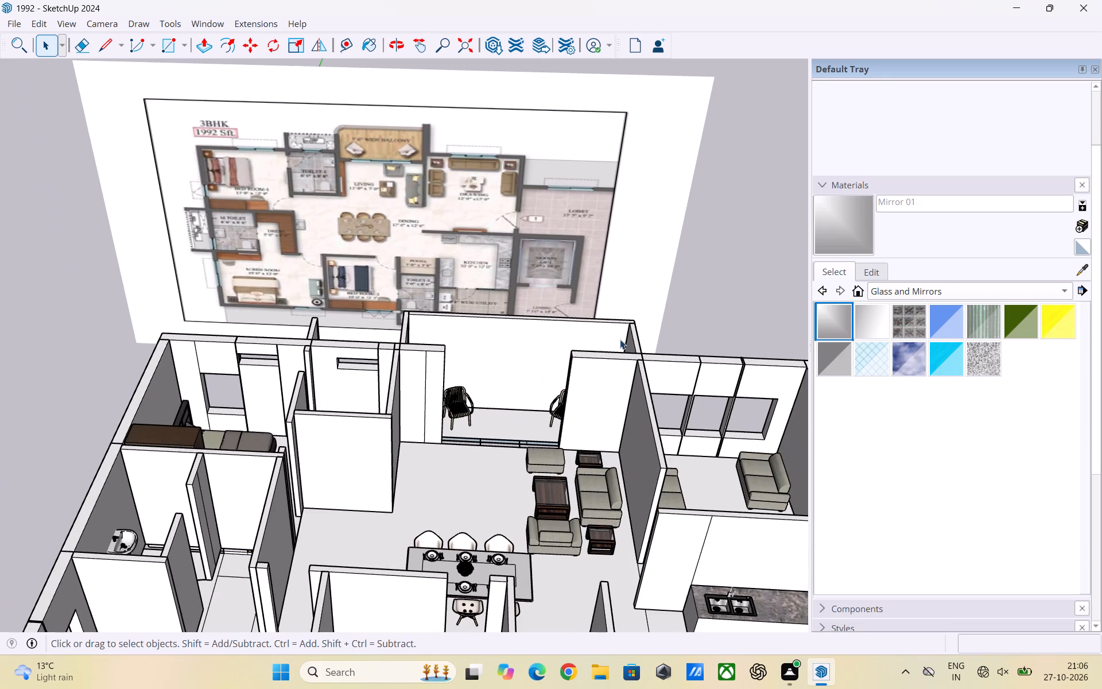
scroll(476, 262, up, 2)
scroll(476, 268, down, 4)
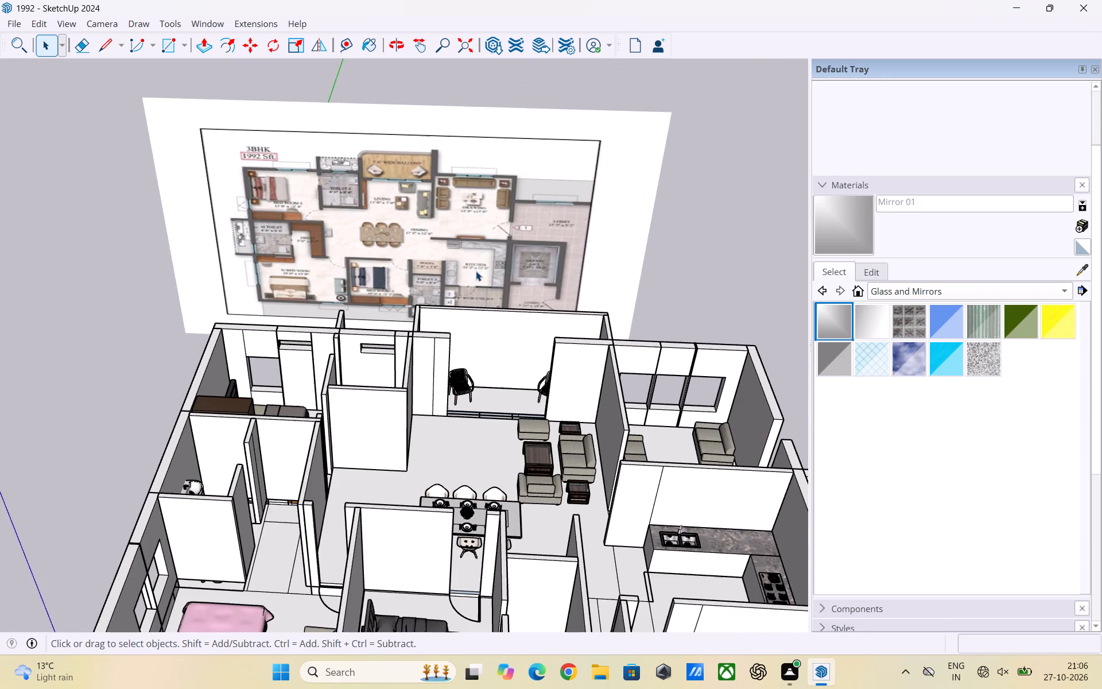
scroll(406, 308, up, 4)
scroll(323, 296, down, 4)
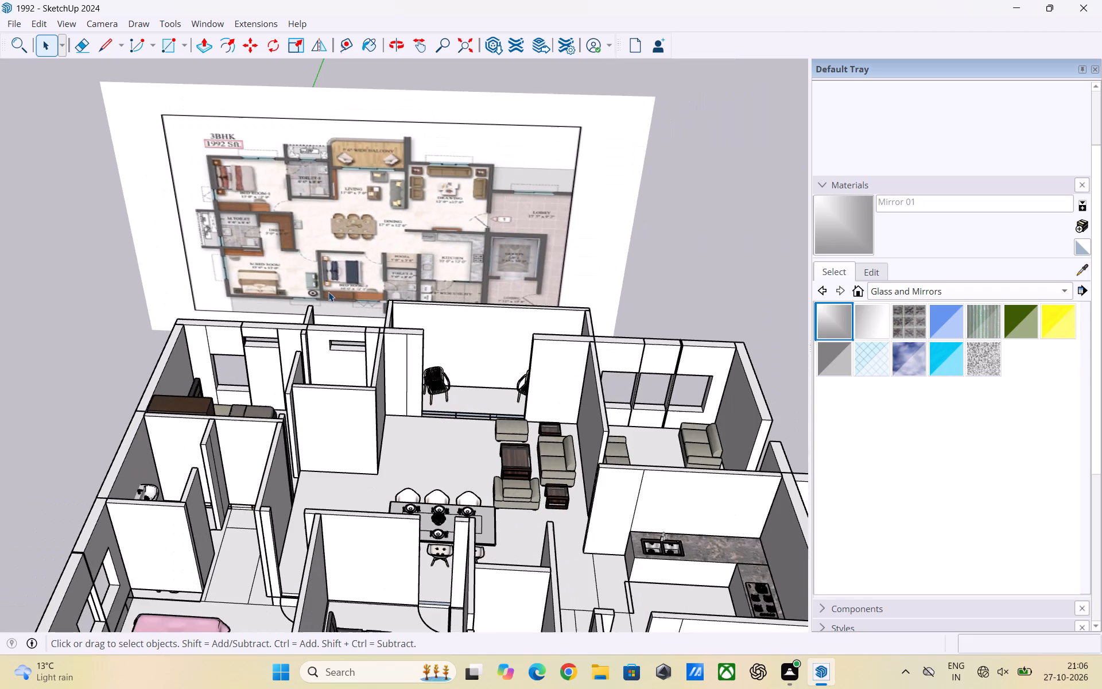
scroll(328, 292, down, 2)
scroll(390, 318, up, 2)
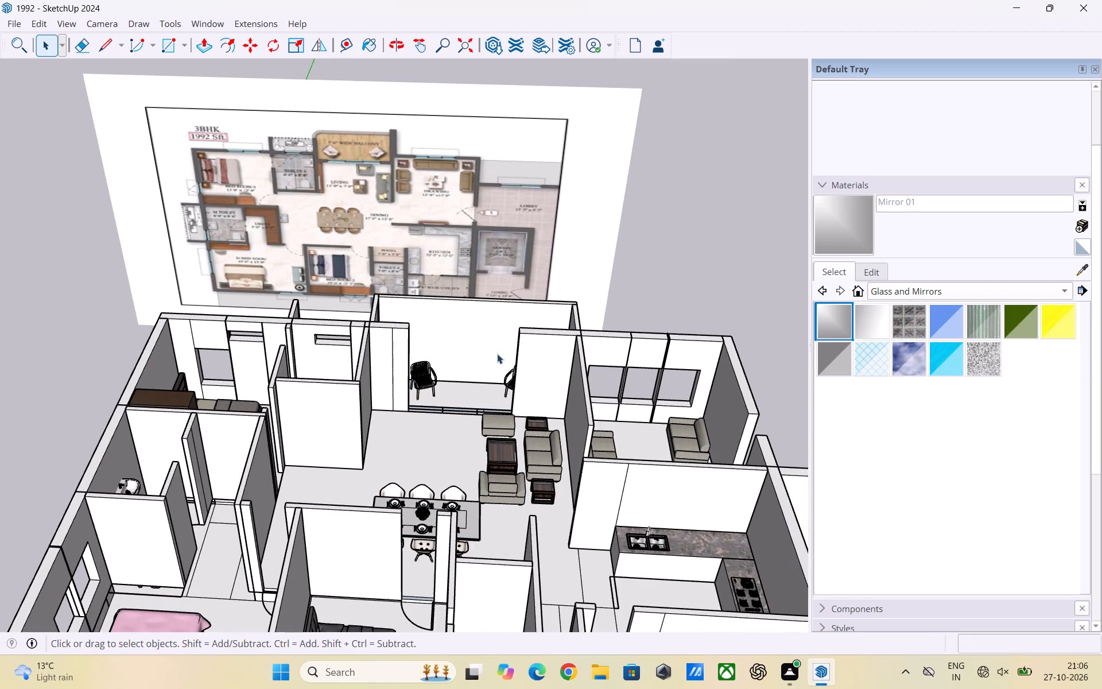
scroll(497, 354, down, 1)
scroll(449, 371, up, 2)
scroll(450, 370, down, 1)
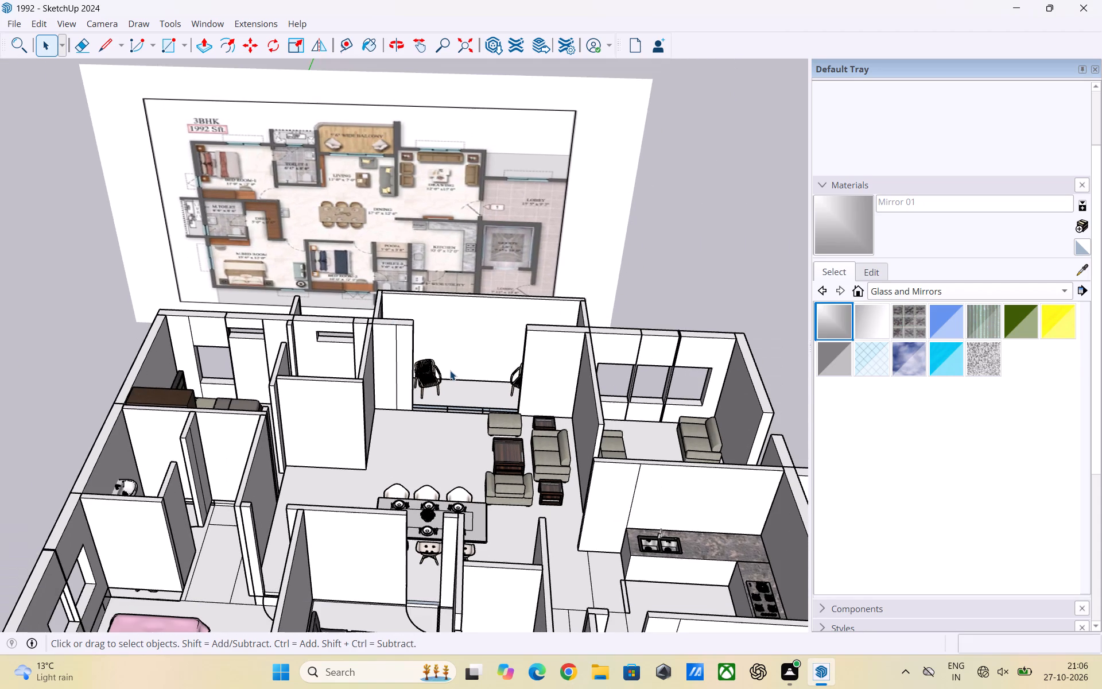
scroll(450, 370, down, 1)
scroll(450, 370, up, 2)
scroll(455, 328, down, 1)
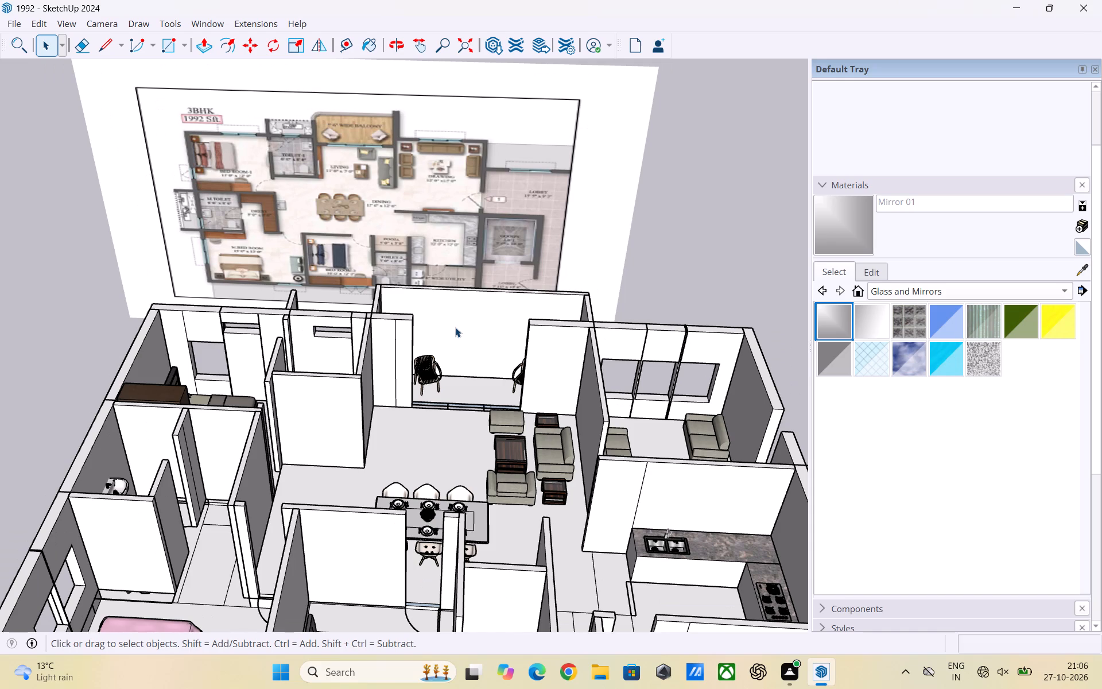
scroll(464, 327, up, 2)
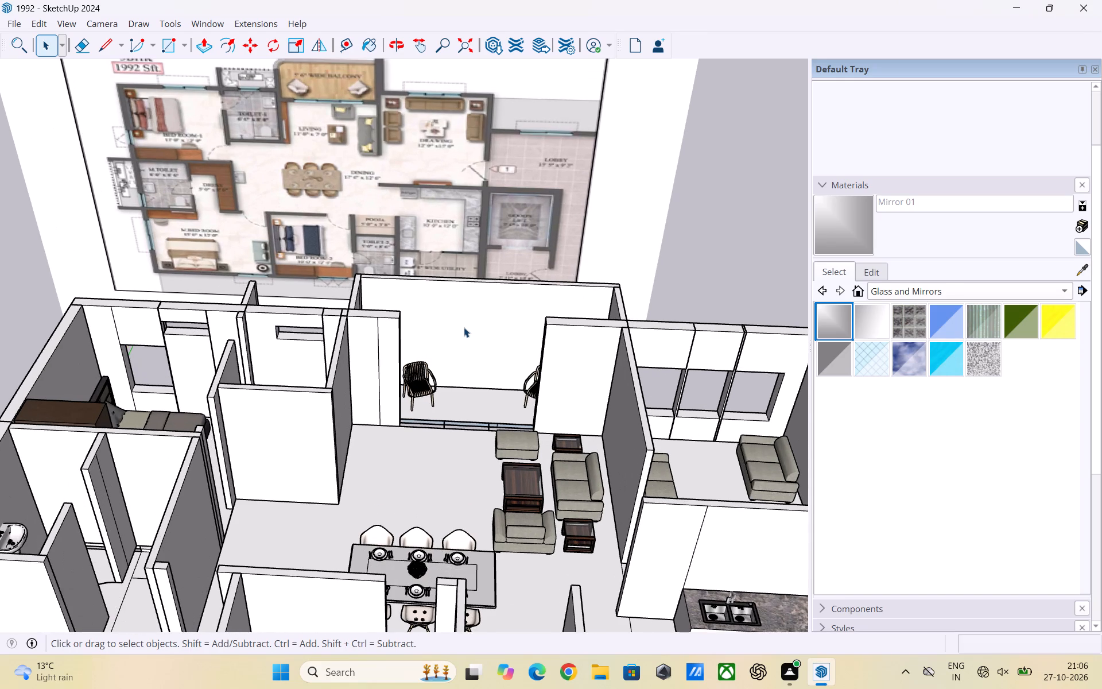
scroll(477, 318, down, 3)
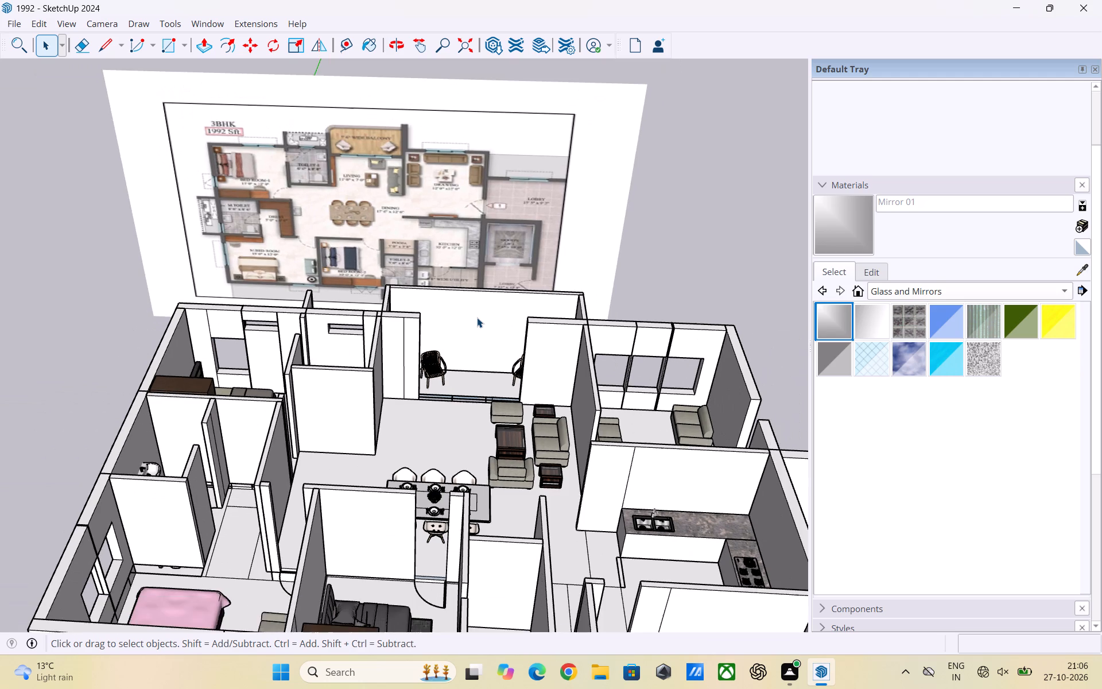
scroll(477, 318, up, 3)
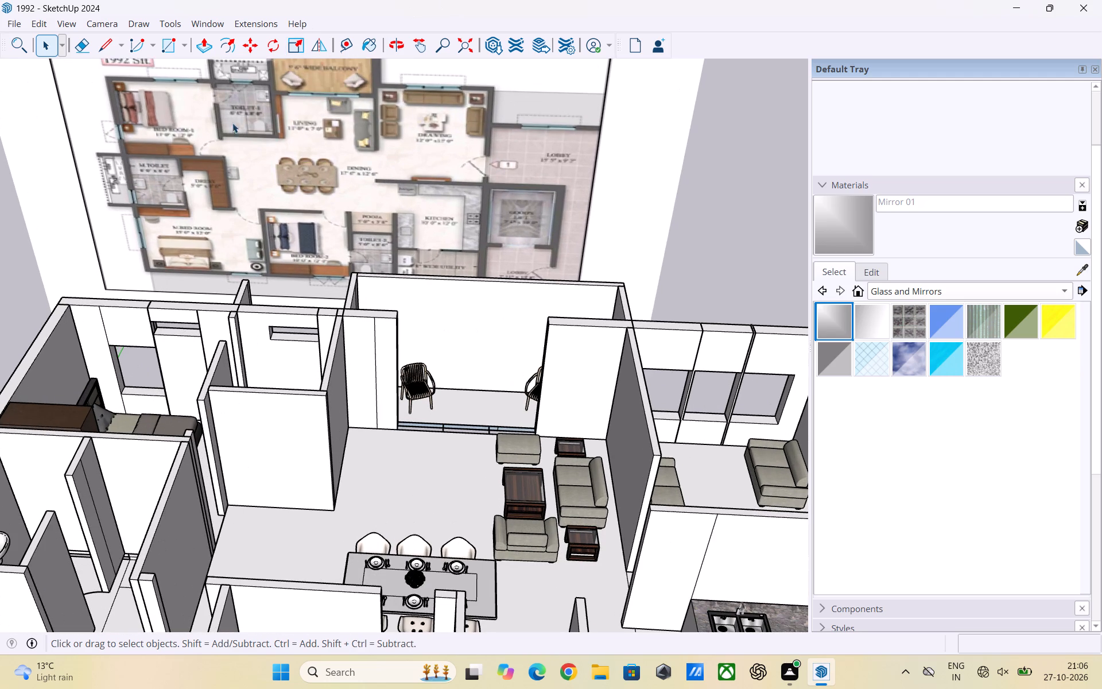
scroll(450, 196, down, 6)
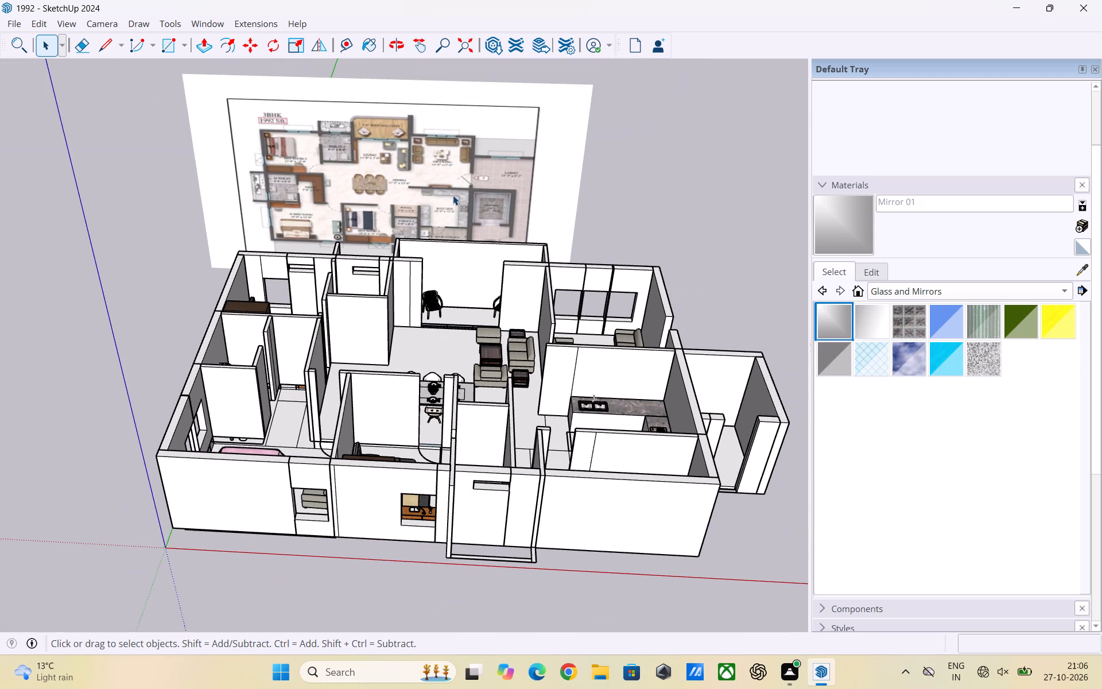
scroll(453, 195, down, 1)
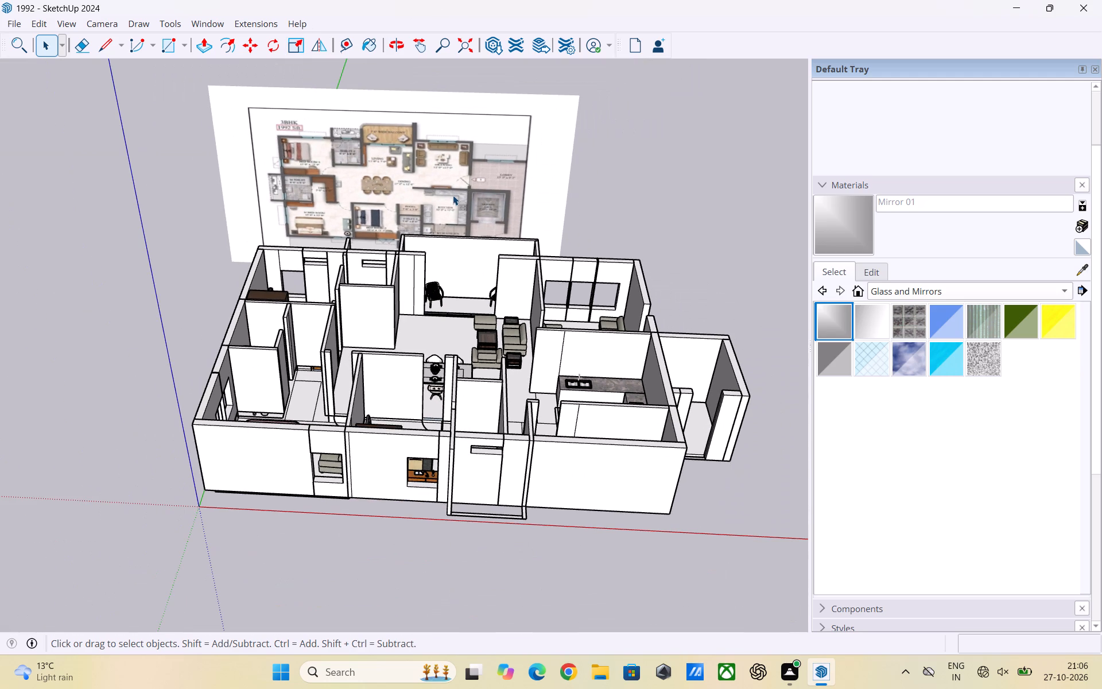
Review the furnished rooms of the house from a higher viewpoint alongside the reference floor plan.
middle_drag(454, 195, 465, 320)
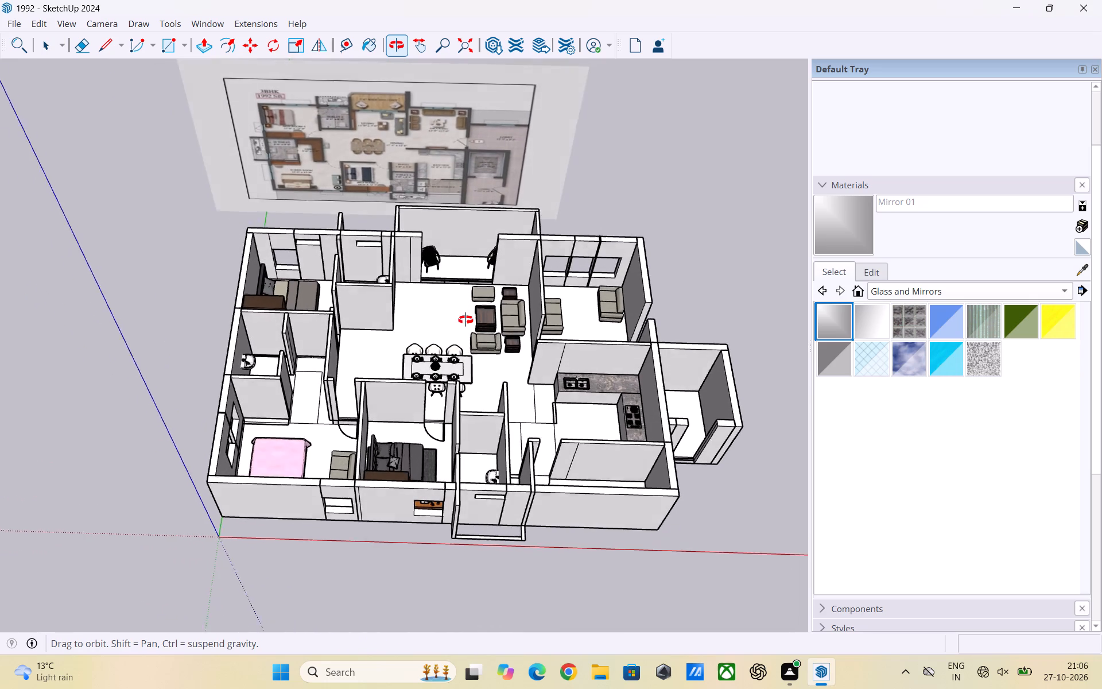
middle_drag(465, 320, 469, 299)
scroll(610, 280, up, 3)
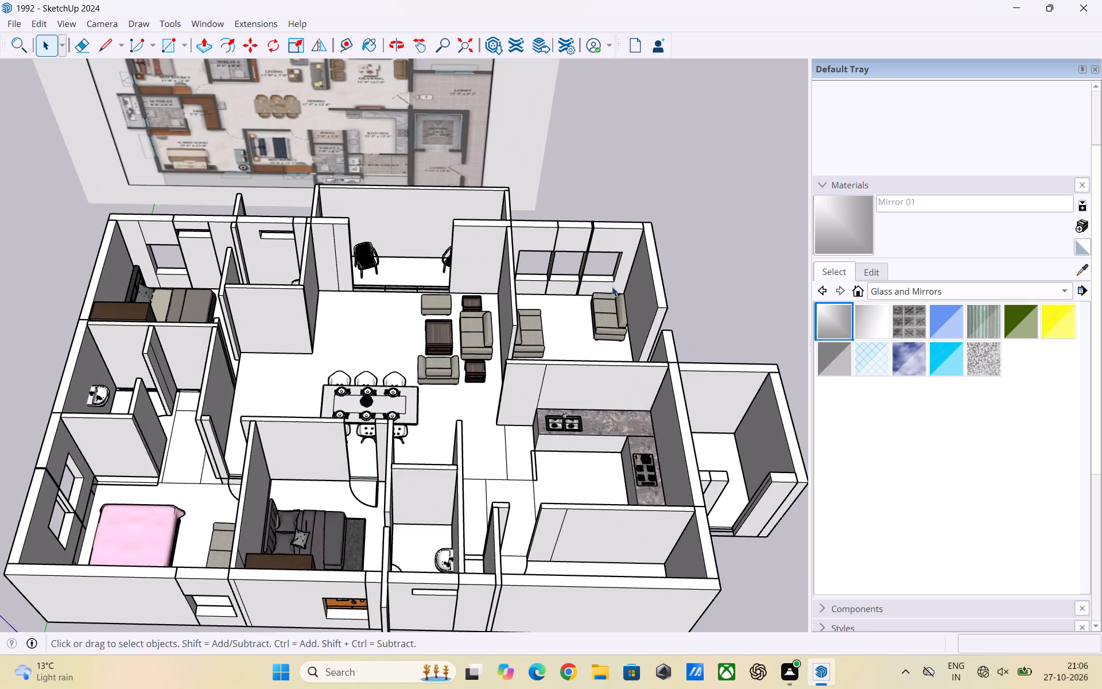
scroll(618, 311, down, 2)
scroll(613, 317, up, 2)
scroll(616, 315, down, 2)
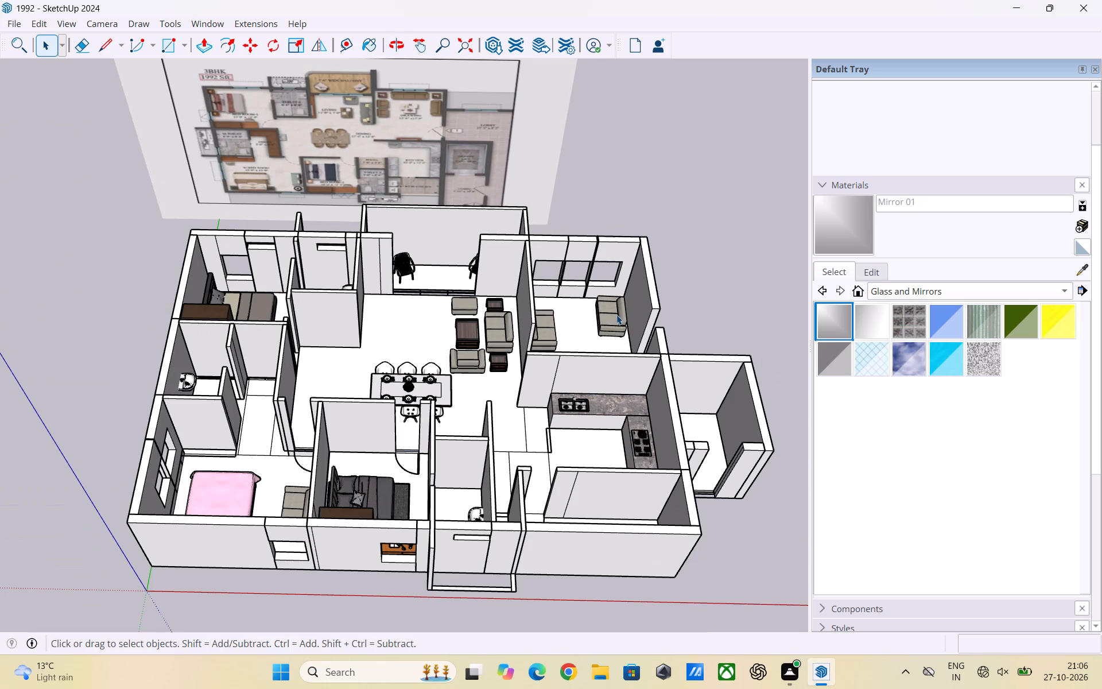
Move the sofa by the outer wall of the three-window sitting room about 2' 4" towards the entrance door.
middle_drag(618, 315, 627, 401)
scroll(621, 327, down, 1)
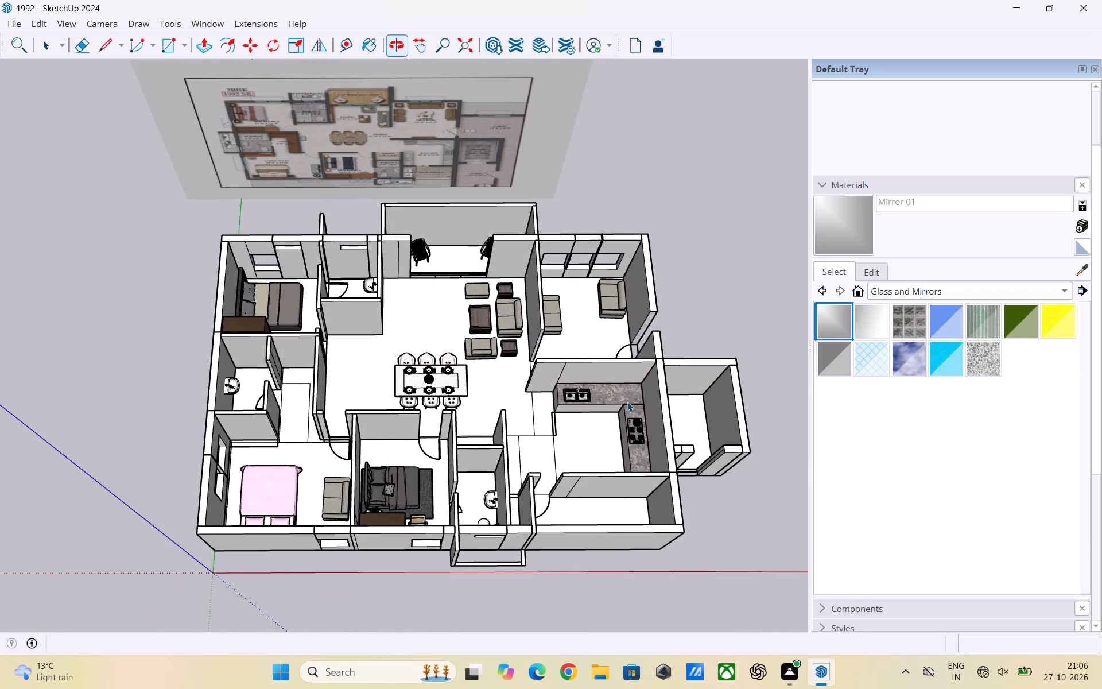
scroll(611, 366, up, 2)
click(614, 291)
double_click(612, 295)
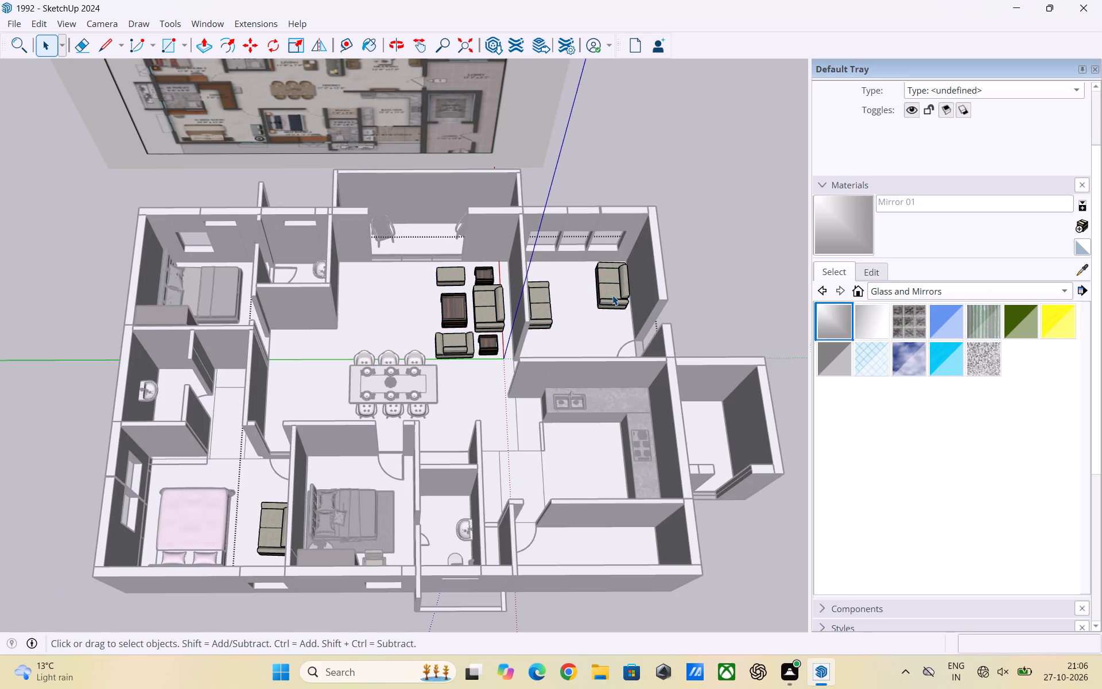
click(612, 295)
key(m)
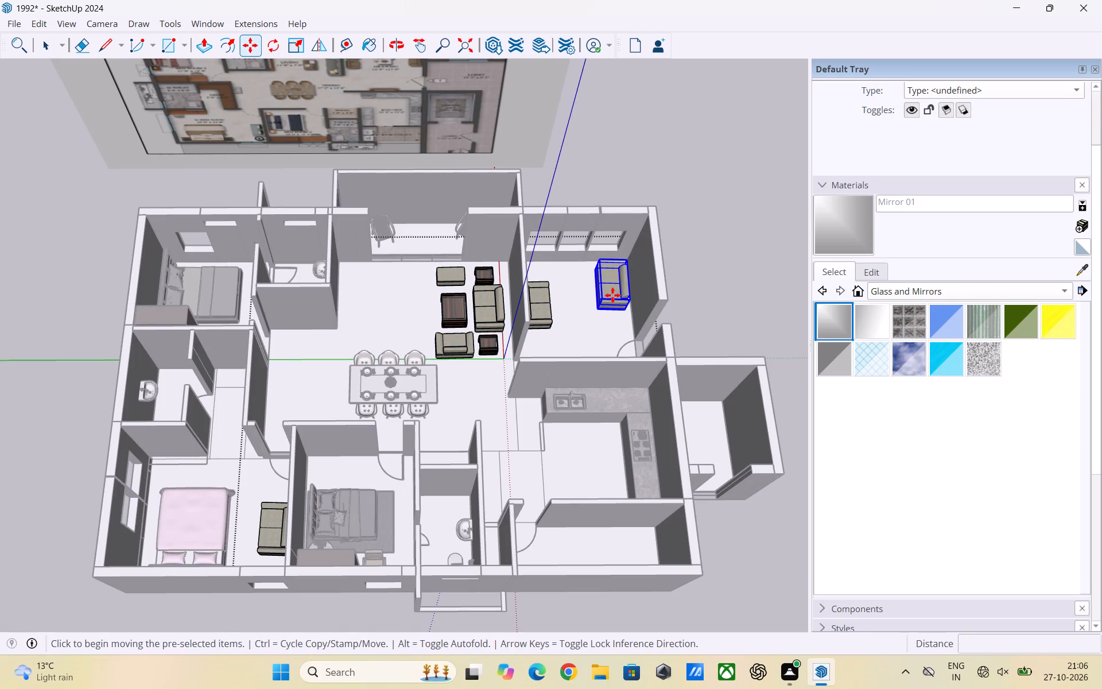
click(612, 289)
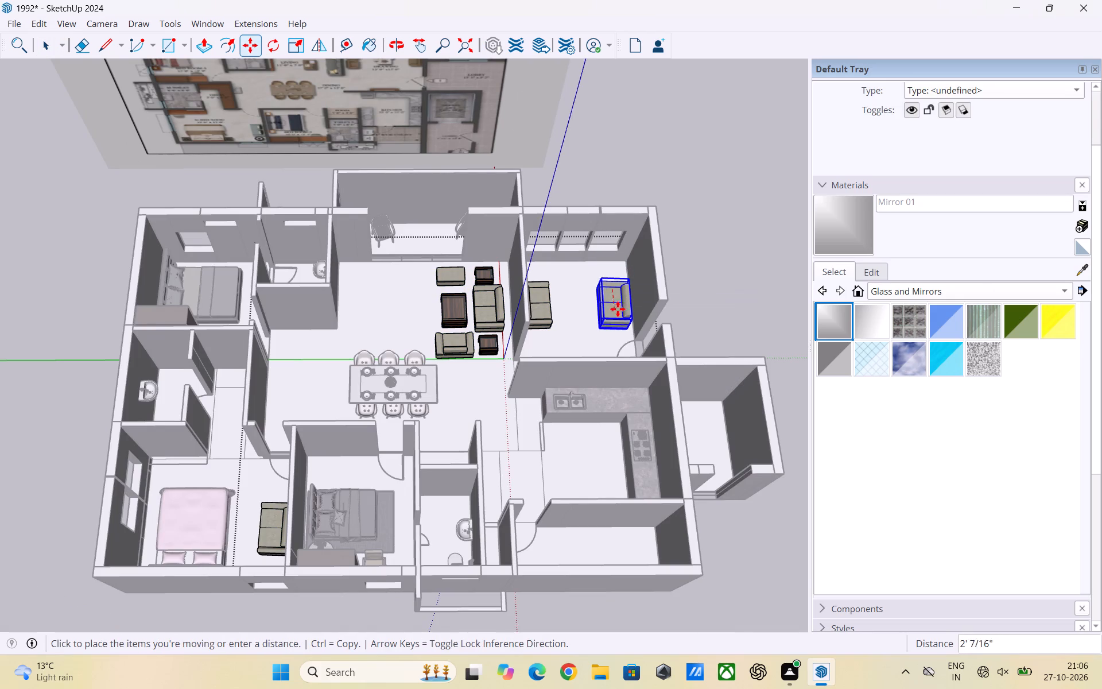
click(620, 311)
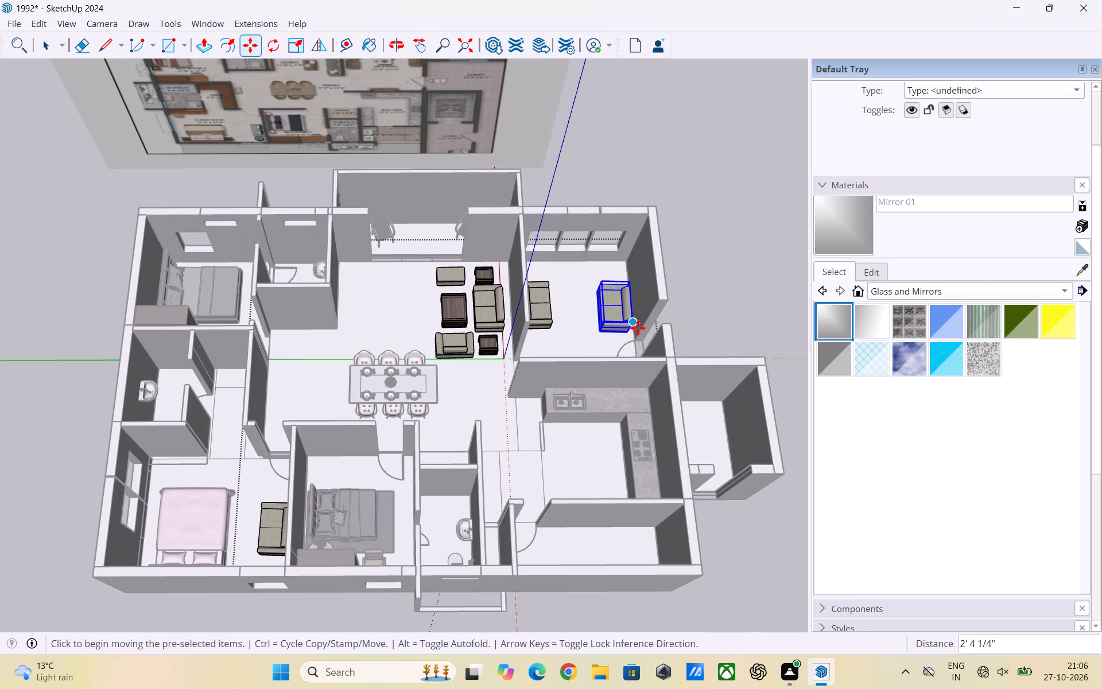
key(space)
click(688, 311)
Copy the outer-wall sofa about 4' 2" into the space between the sitting room's two facing sofas.
scroll(592, 308, up, 2)
middle_drag(564, 316, 566, 389)
scroll(495, 301, up, 2)
middle_drag(582, 320, 292, 264)
scroll(344, 257, down, 3)
middle_drag(465, 379, 520, 367)
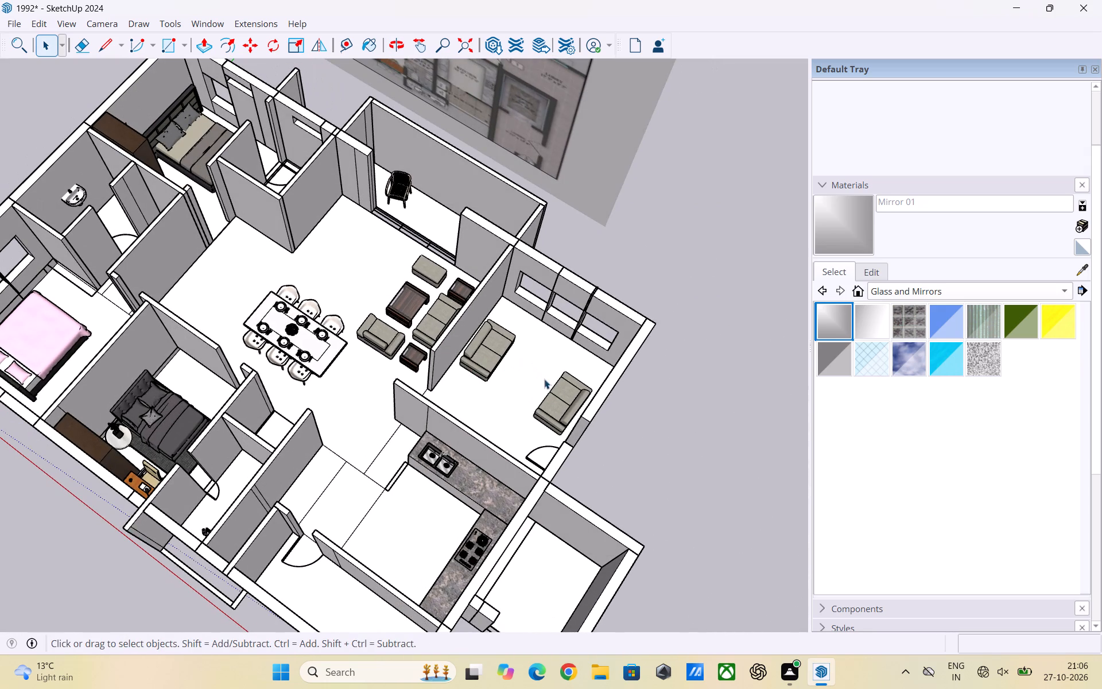
click(558, 393)
triple_click(560, 401)
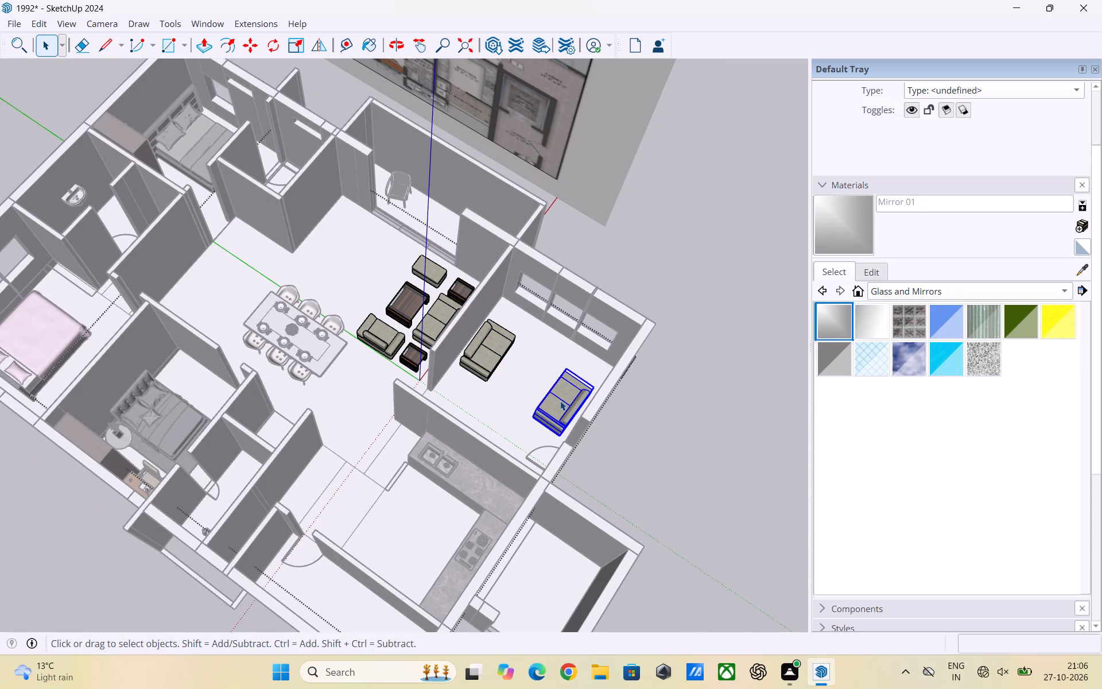
key(m)
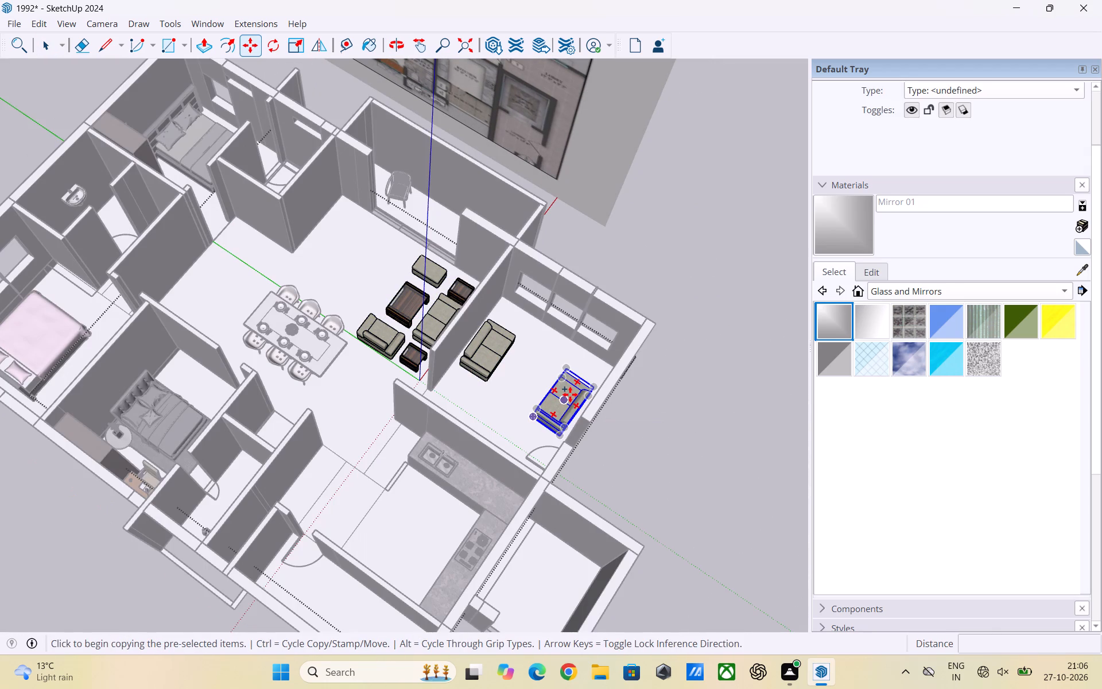
click(570, 394)
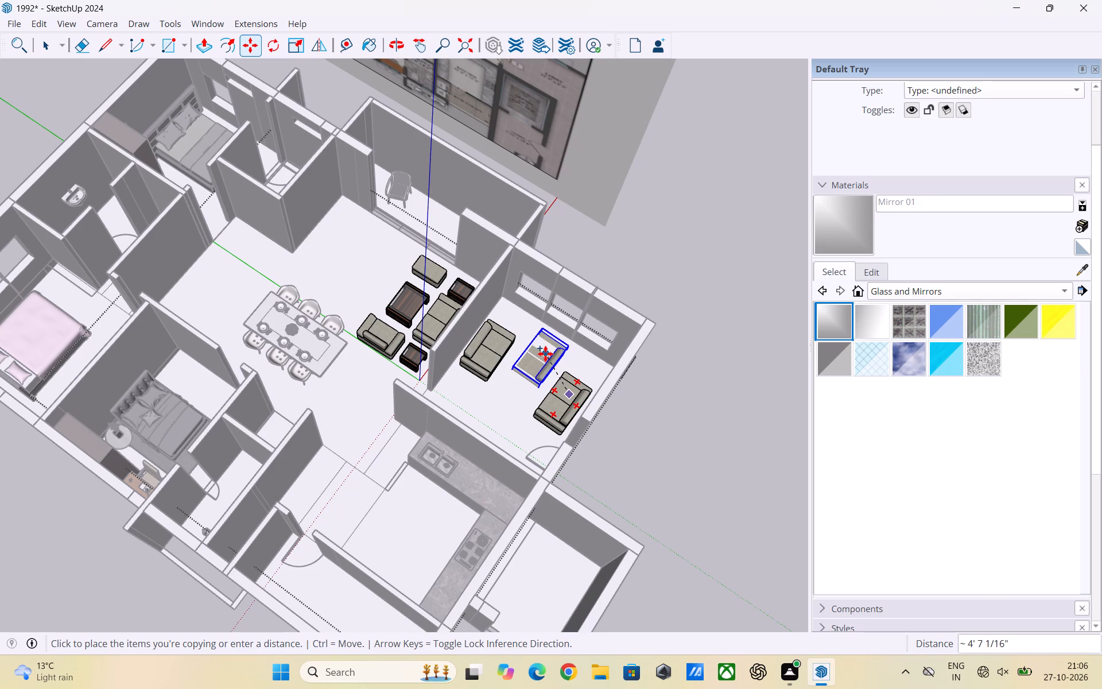
click(549, 357)
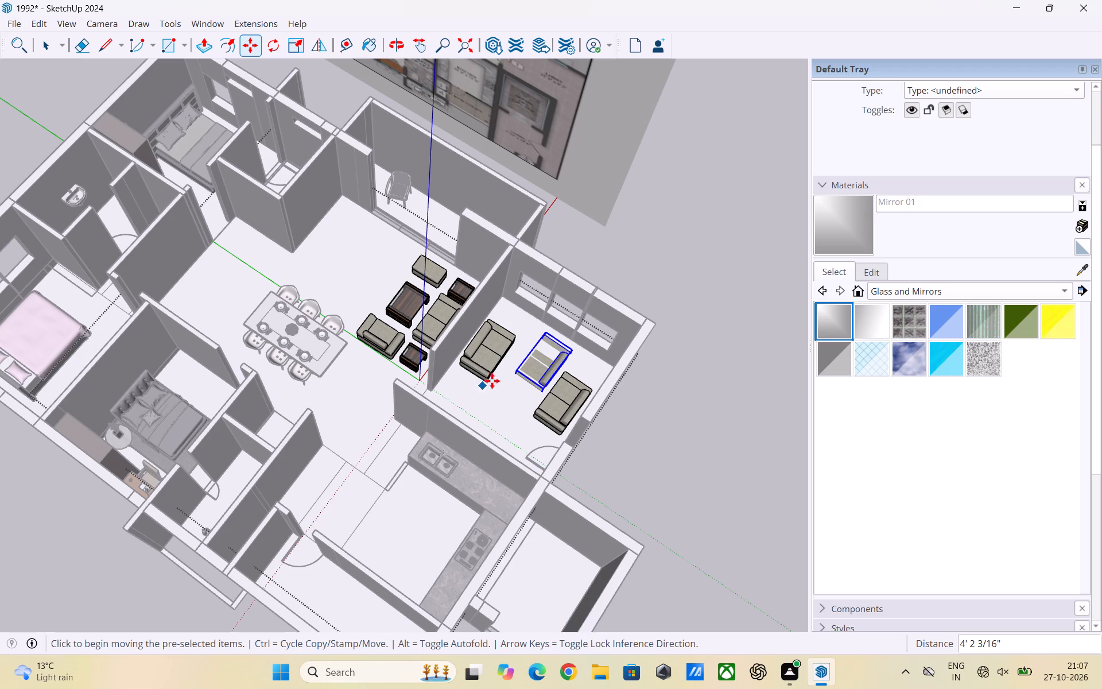
Rotate the copied sofa about 90 degrees around its corner so its back faces the window wall.
scroll(520, 374, up, 3)
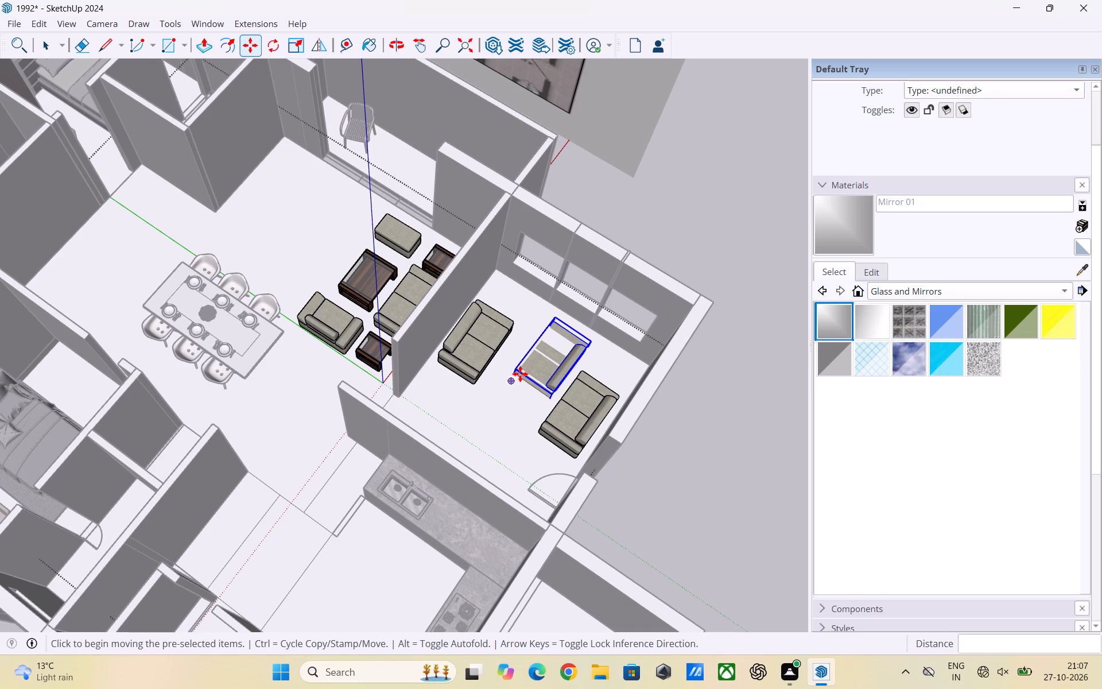
key(q)
scroll(552, 376, up, 7)
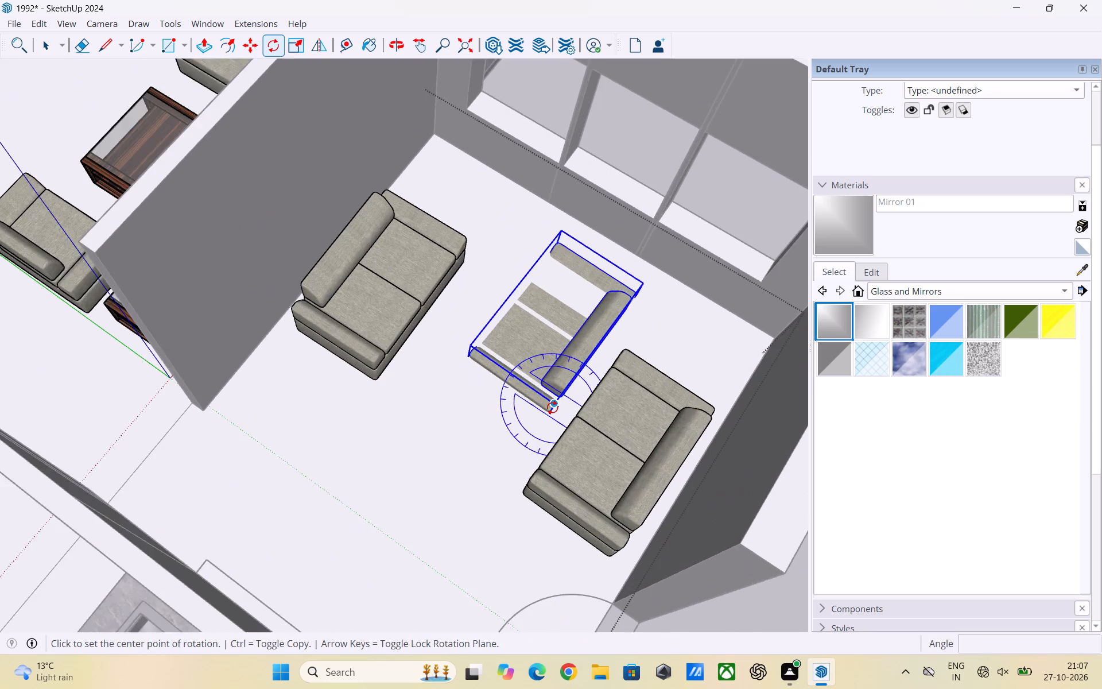
scroll(552, 408, up, 4)
scroll(433, 388, down, 6)
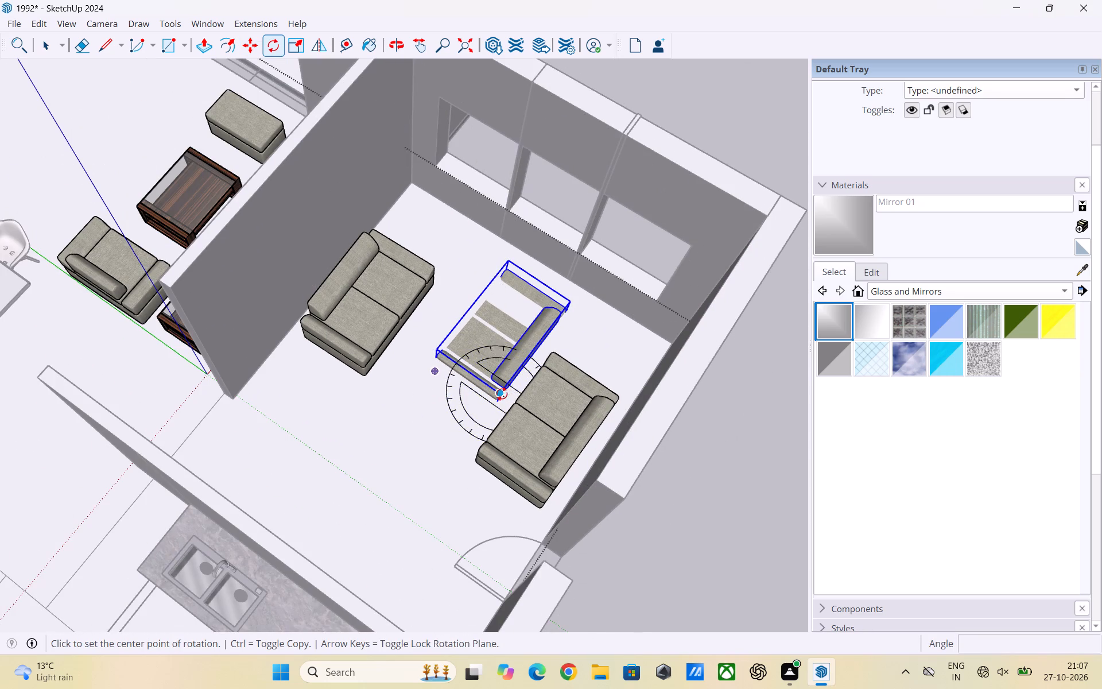
click(502, 394)
click(572, 309)
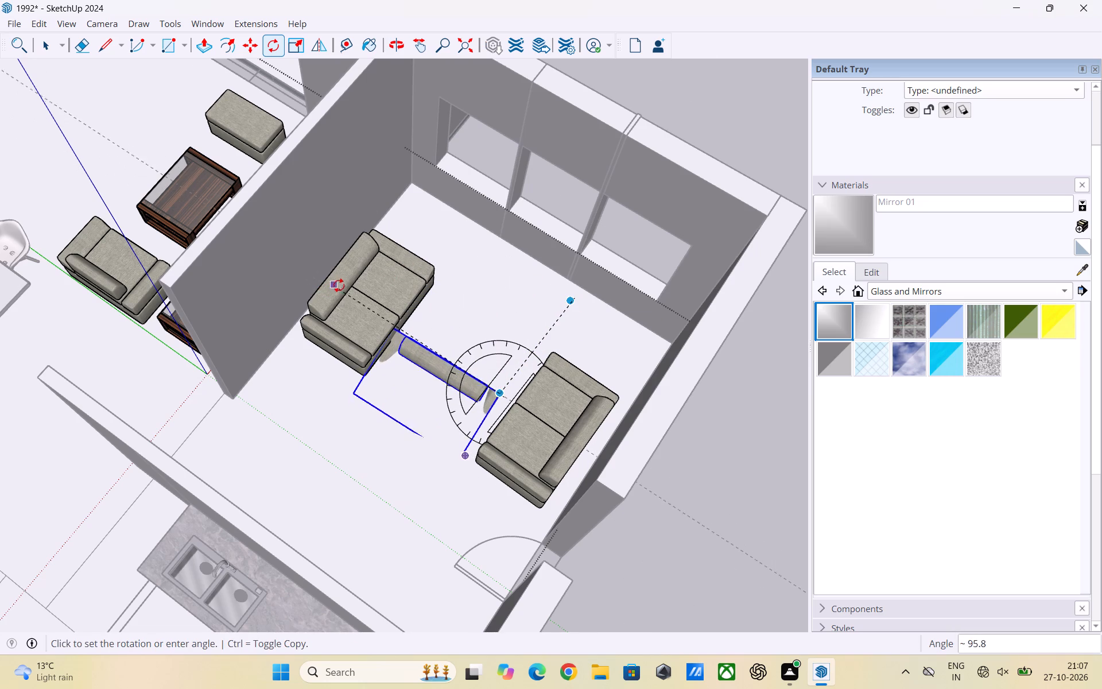
scroll(330, 287, up, 2)
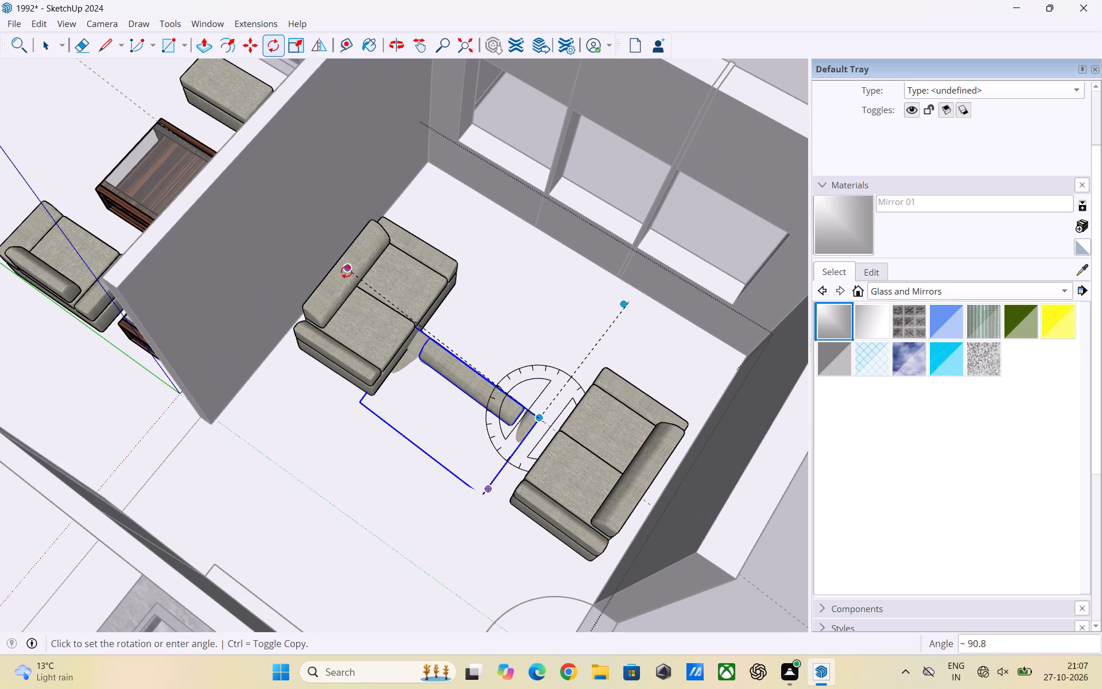
click(346, 272)
key(space)
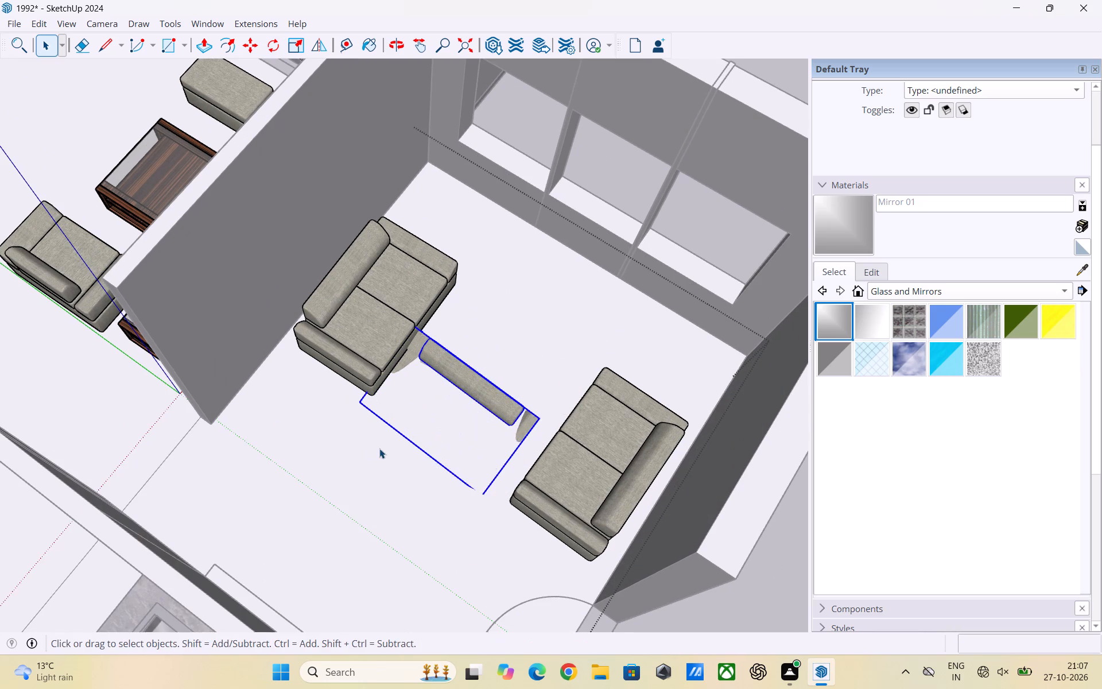
scroll(371, 443, down, 3)
click(441, 404)
scroll(286, 392, down, 3)
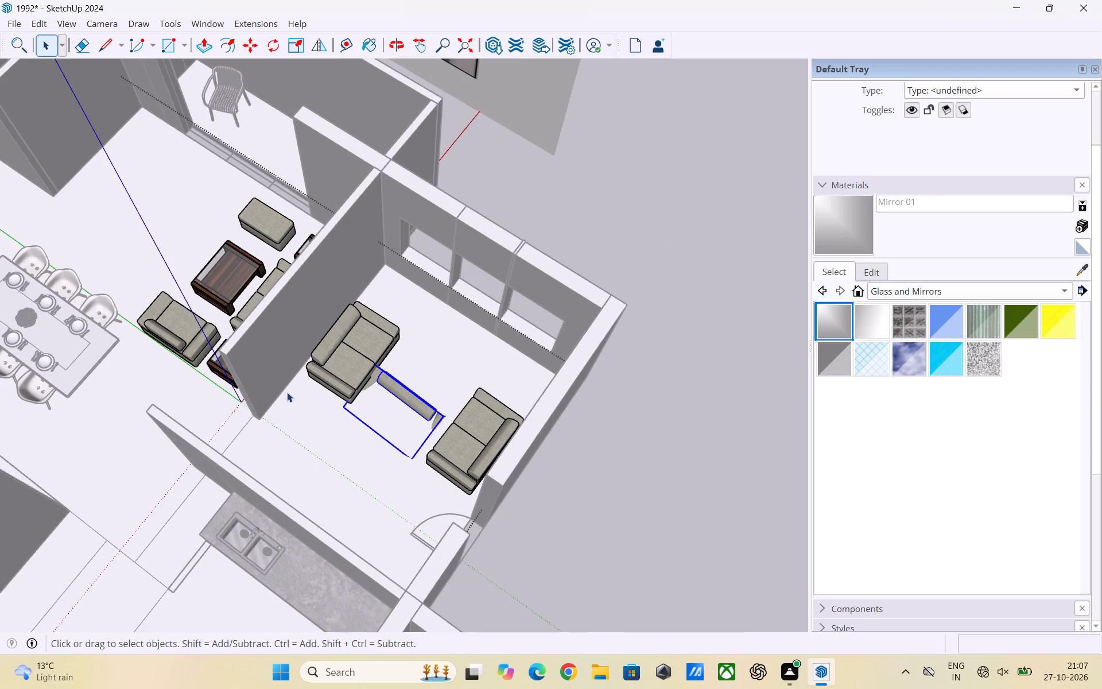
click(614, 472)
Move the rotated sofa copy about 5' towards the sitting room's window wall.
scroll(399, 443, up, 3)
click(407, 388)
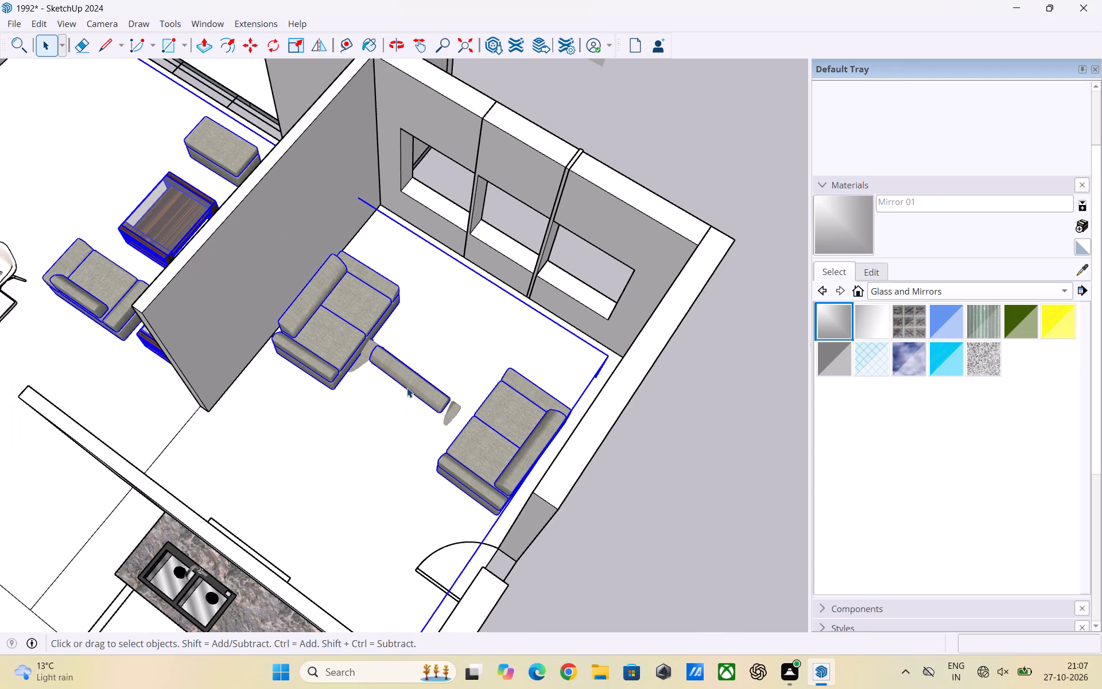
double_click(407, 388)
click(409, 384)
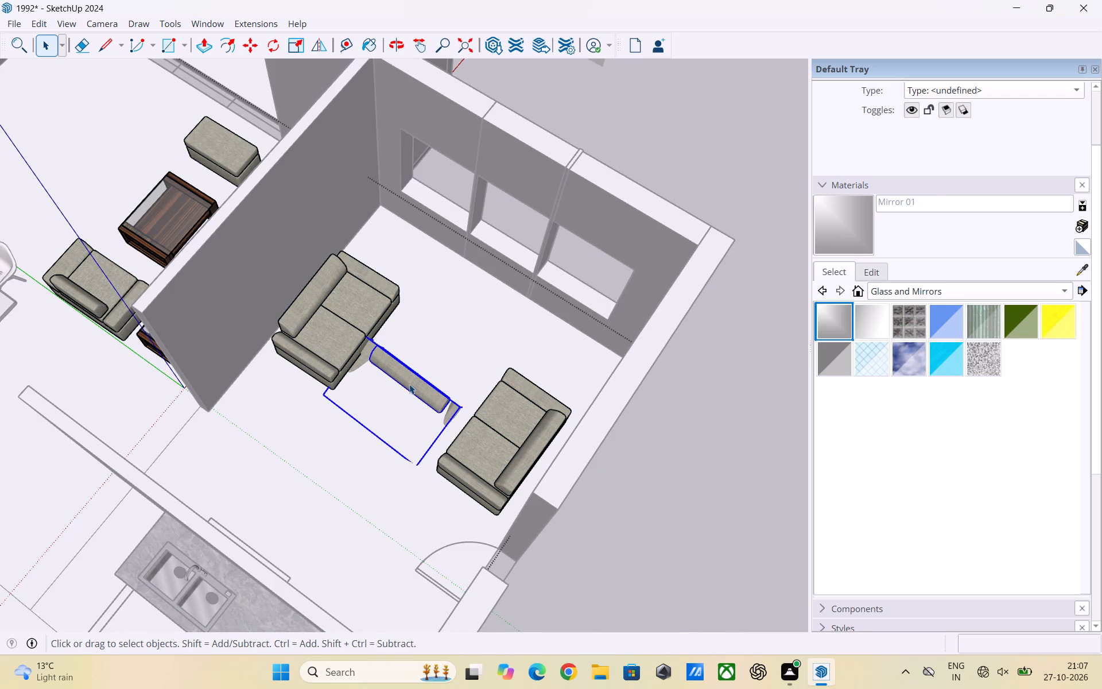
key(m)
click(378, 392)
scroll(456, 274, down, 6)
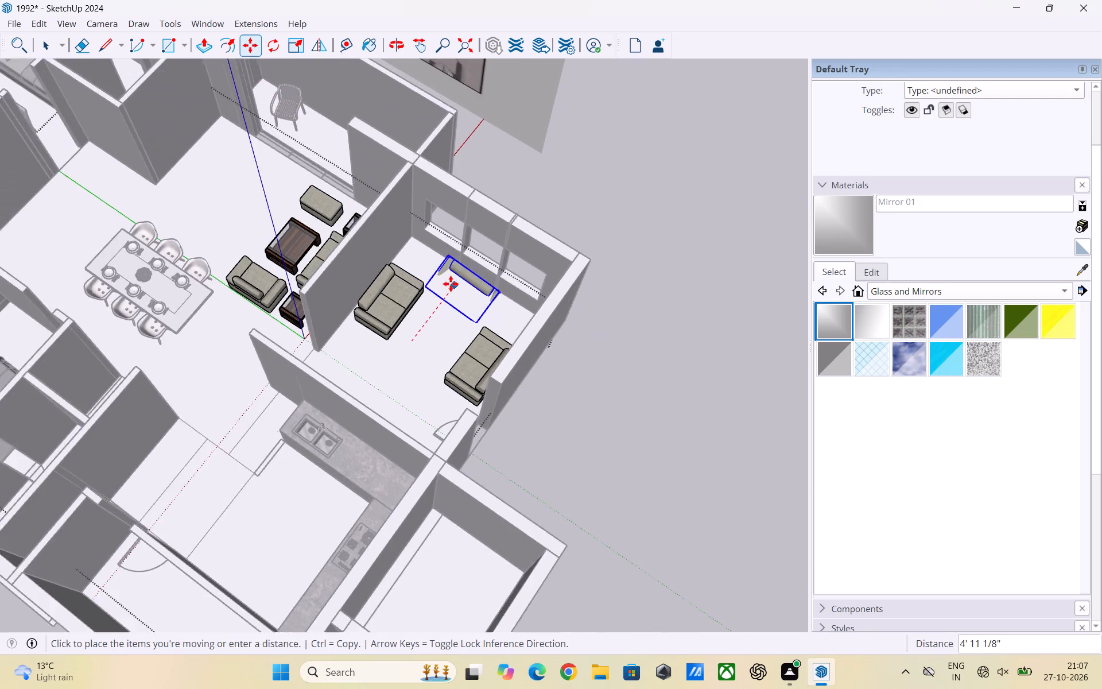
scroll(451, 284, down, 3)
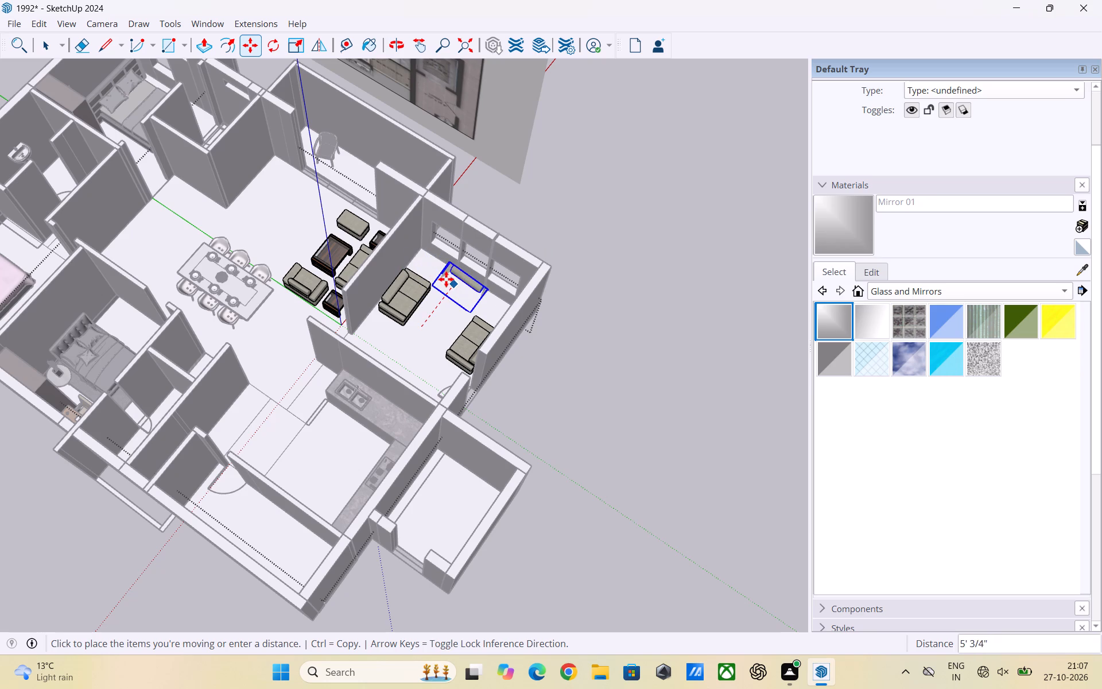
click(454, 286)
key(space)
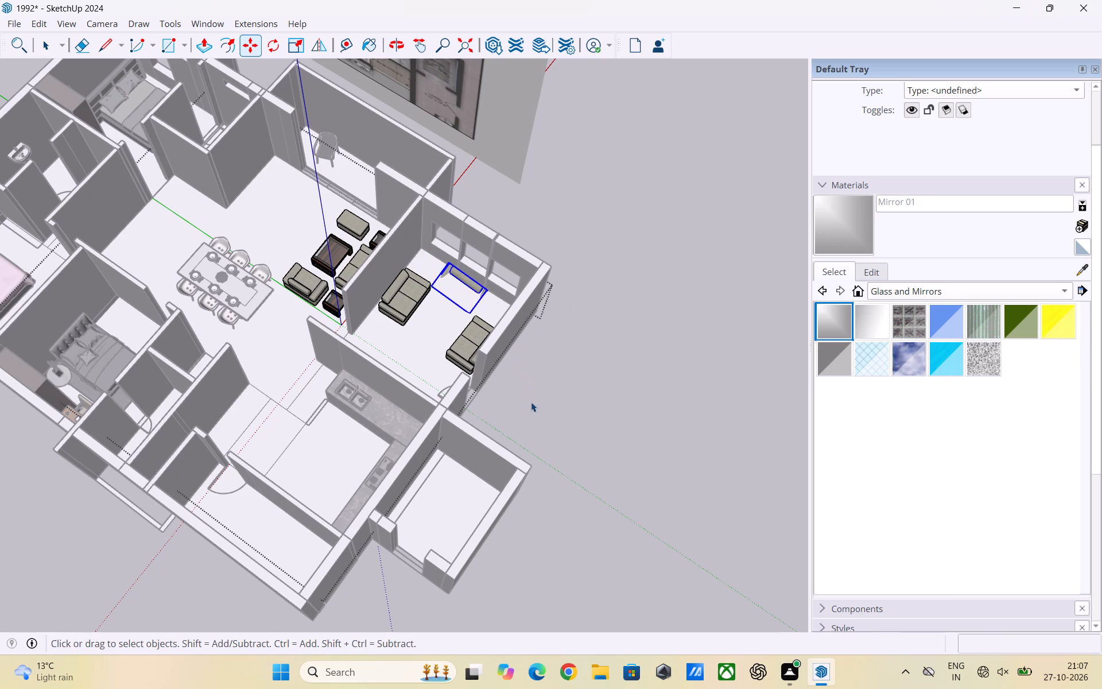
click(531, 402)
Reposition the sofa copy by about 1' 2" so it sits centred along the window wall between the other two sofas.
scroll(472, 384, up, 3)
middle_drag(478, 378, 304, 409)
scroll(464, 332, up, 3)
scroll(499, 311, down, 2)
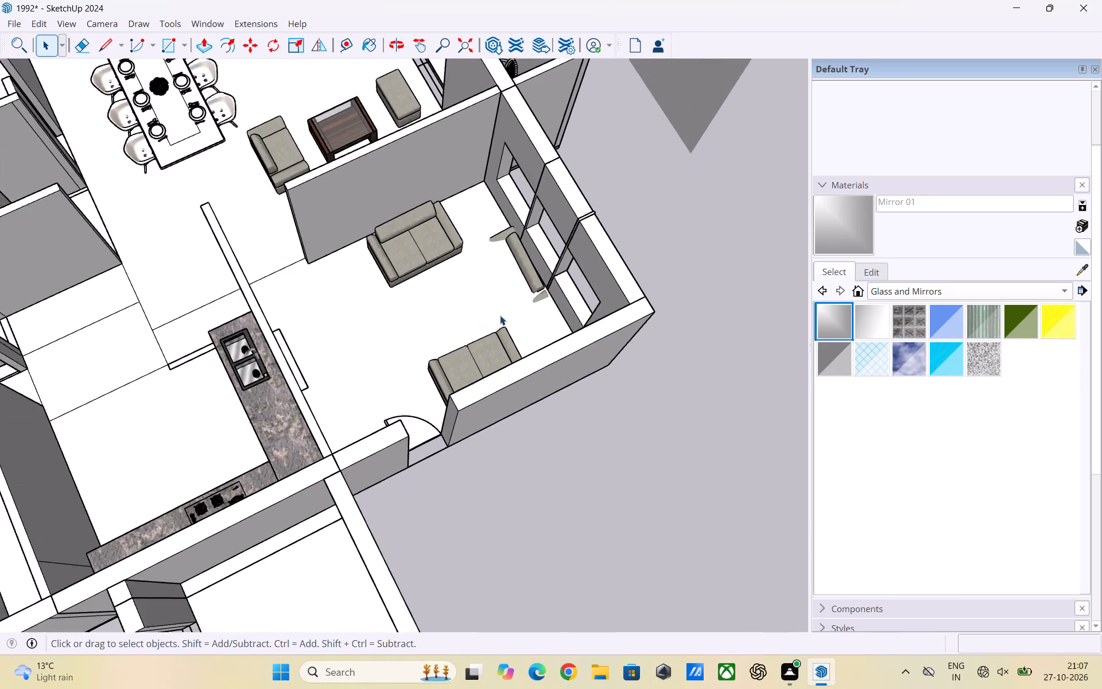
scroll(500, 315, down, 4)
scroll(552, 344, up, 1)
middle_drag(534, 370, 433, 386)
scroll(527, 344, up, 3)
middle_drag(534, 337, 533, 434)
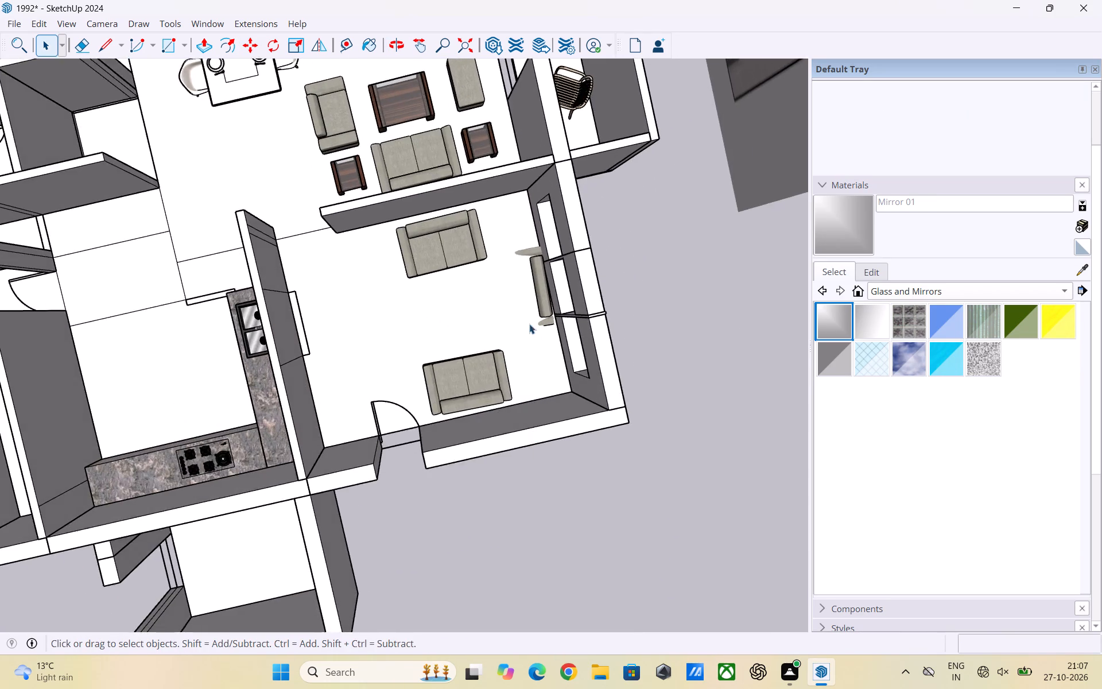
scroll(527, 317, up, 3)
click(538, 282)
triple_click(544, 287)
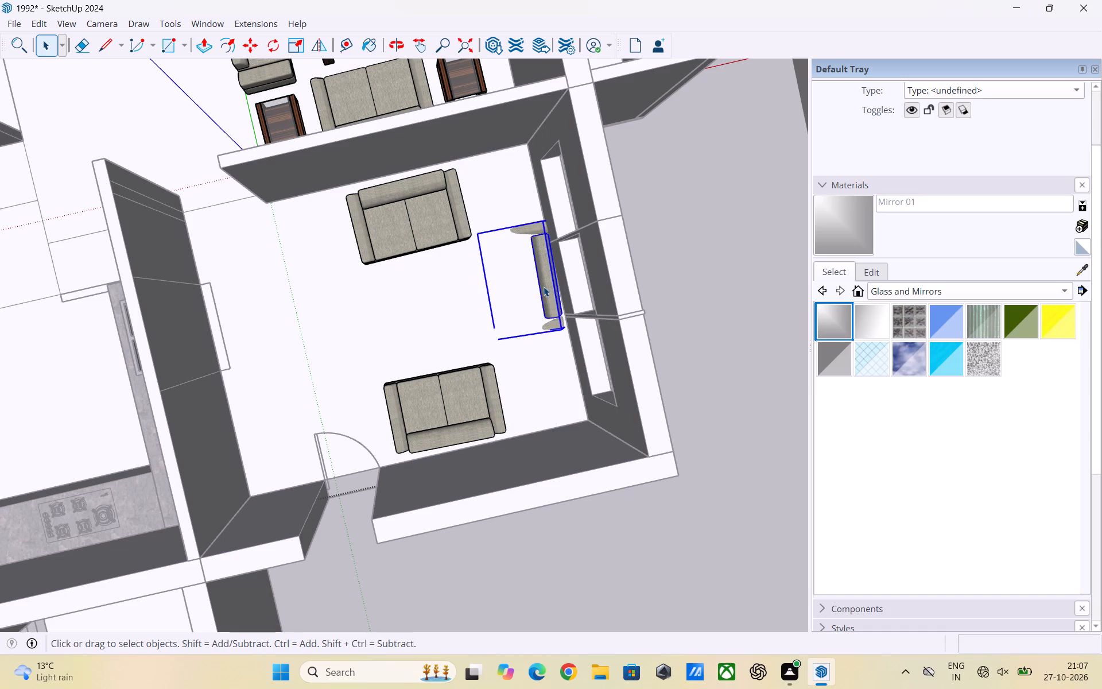
key(m)
click(538, 288)
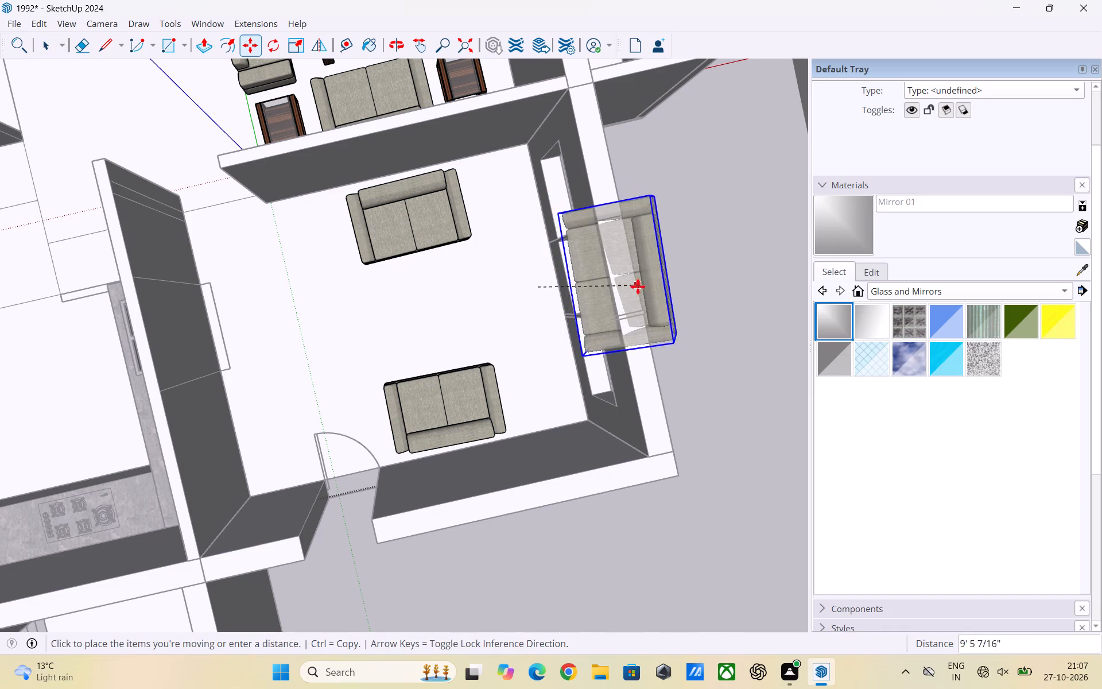
scroll(561, 310, up, 3)
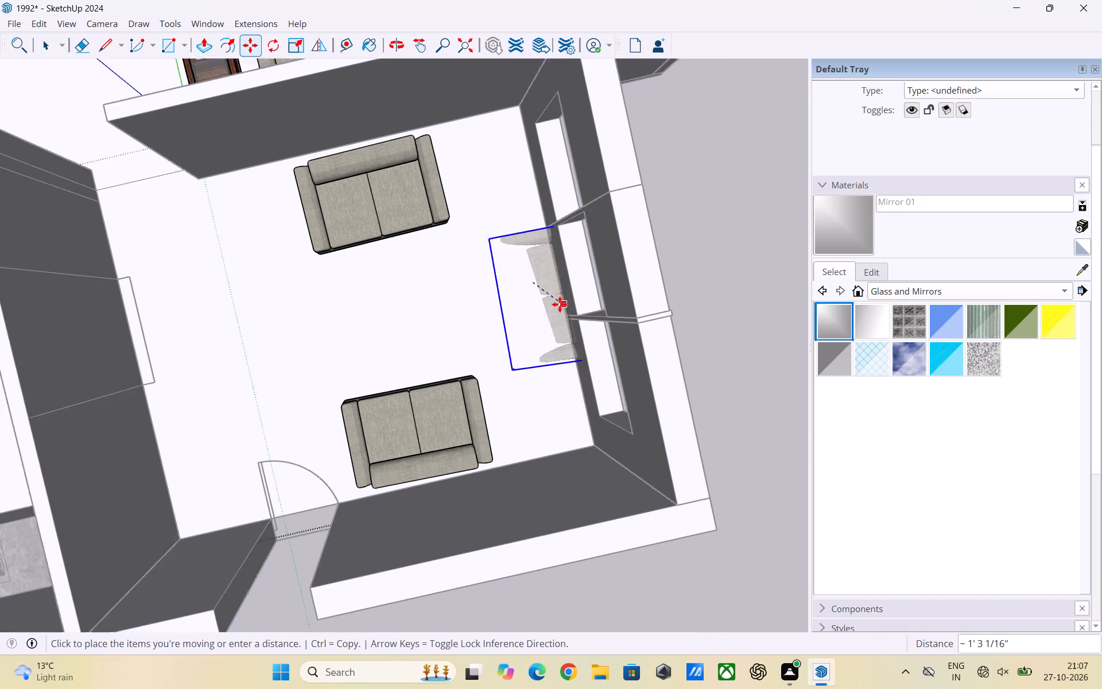
click(530, 317)
key(space)
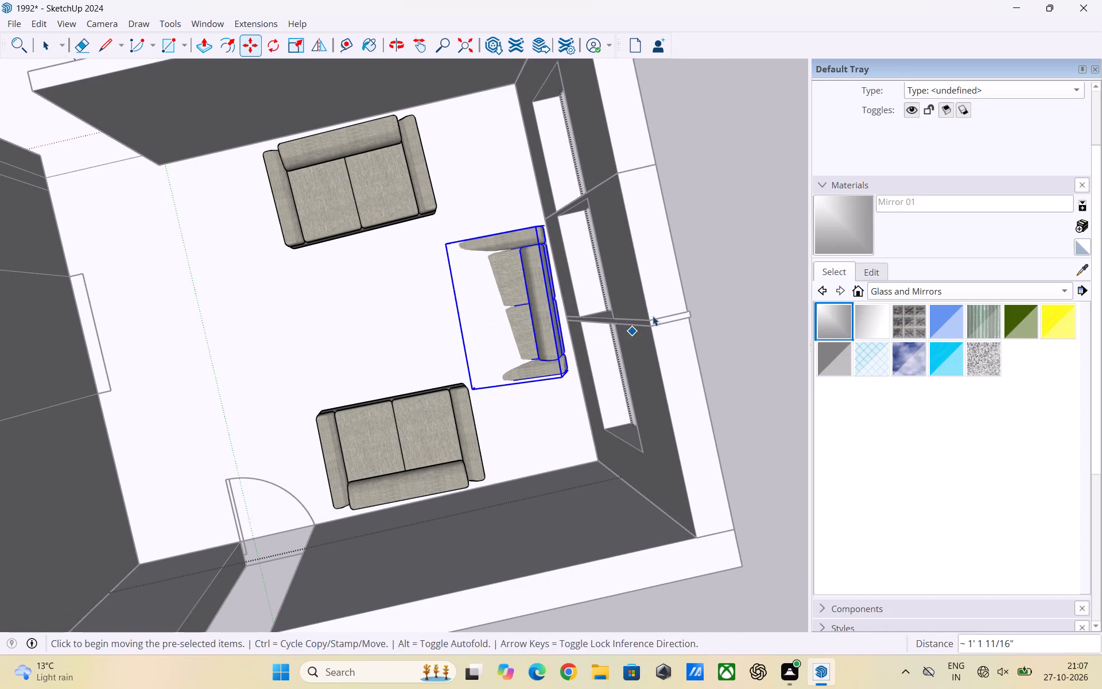
Intersect the faces of the window-wall sofa copy with the model.
click(505, 328)
right_click(495, 323)
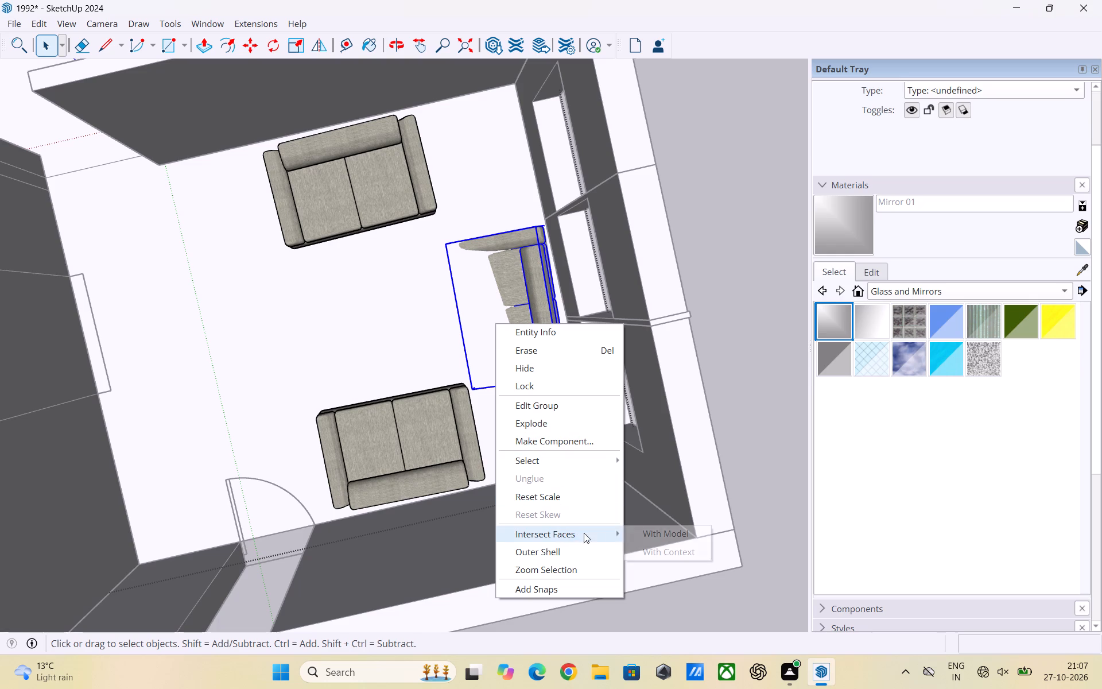
click(647, 534)
click(733, 360)
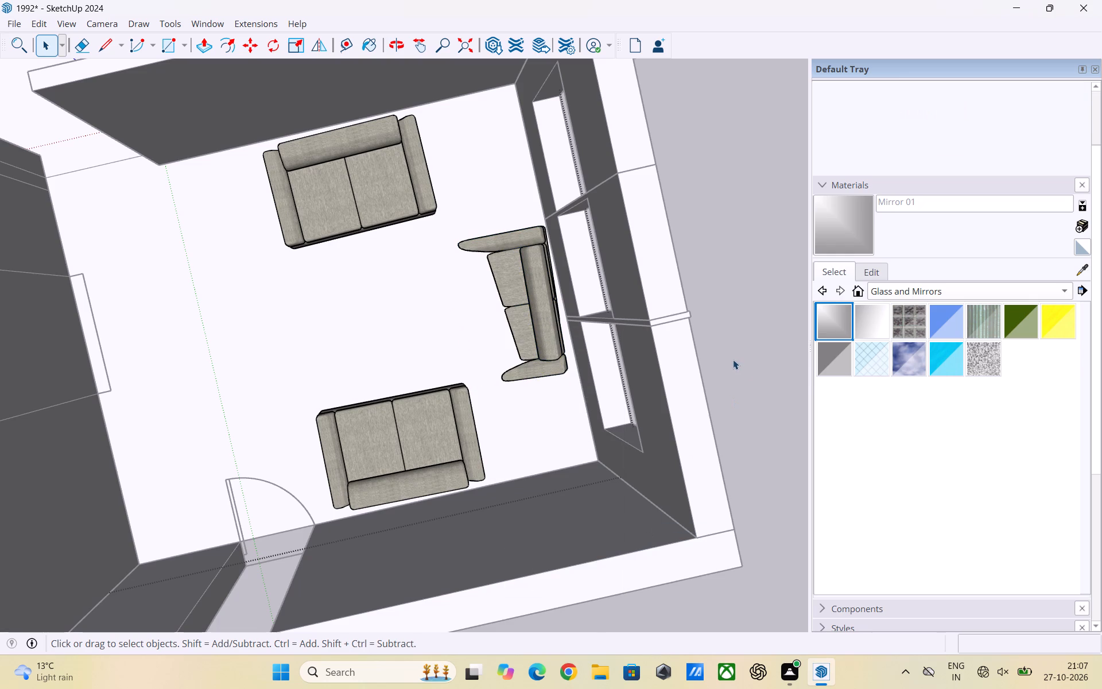
Examine the three-sofa seating group in the windowed sitting room from several angles.
scroll(560, 395, up, 3)
middle_drag(543, 393, 599, 294)
scroll(488, 264, down, 6)
middle_drag(462, 332, 525, 321)
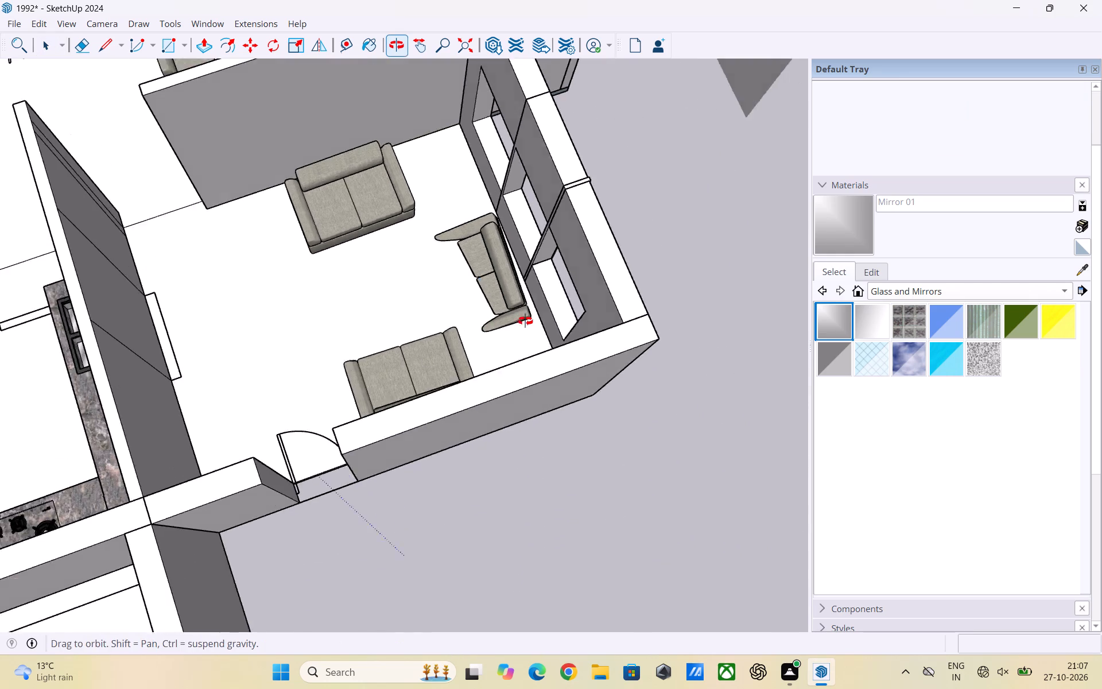
middle_drag(525, 321, 666, 277)
scroll(572, 390, up, 2)
middle_drag(424, 399, 739, 326)
scroll(750, 319, down, 3)
scroll(397, 293, down, 1)
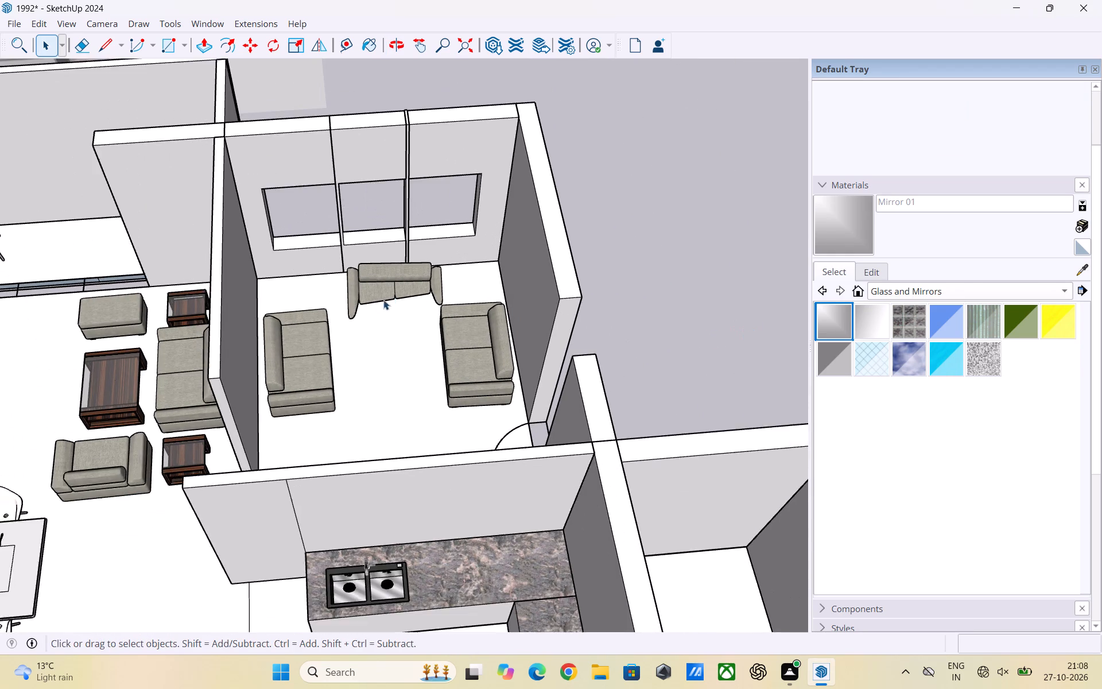
scroll(383, 300, up, 1)
middle_drag(399, 284, 409, 372)
scroll(394, 311, up, 2)
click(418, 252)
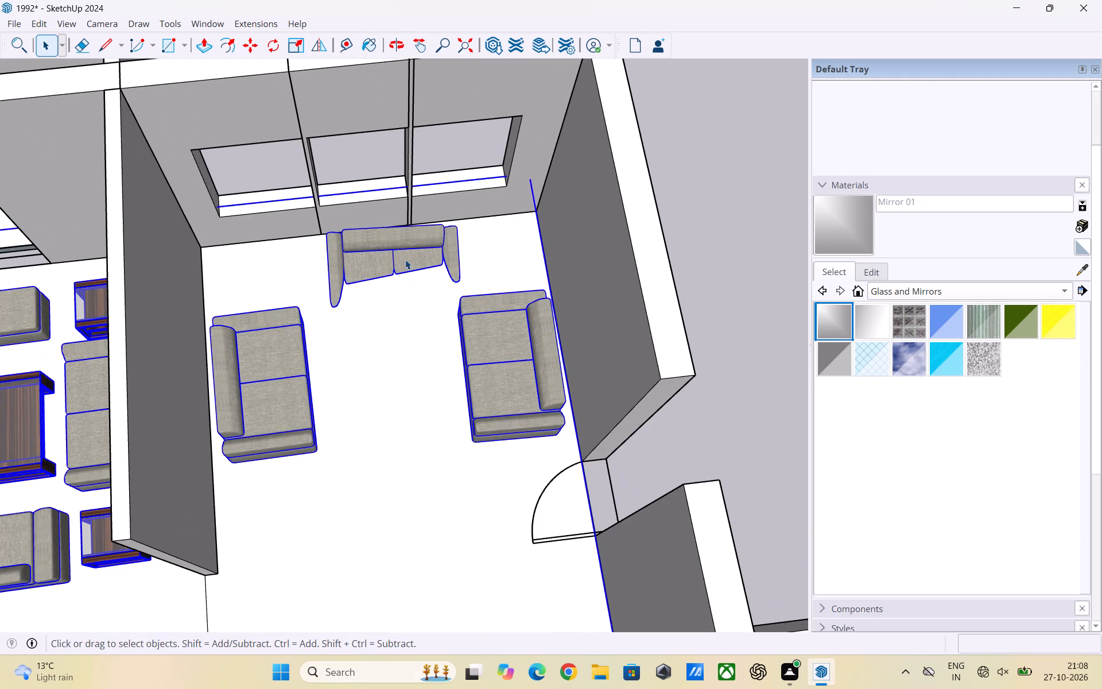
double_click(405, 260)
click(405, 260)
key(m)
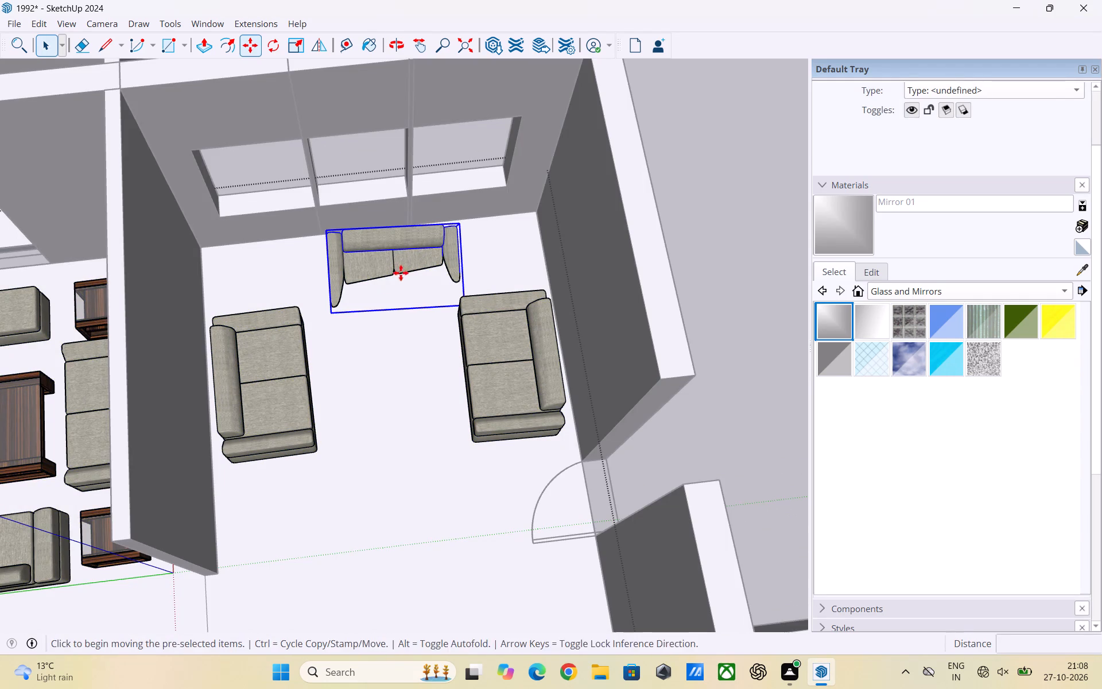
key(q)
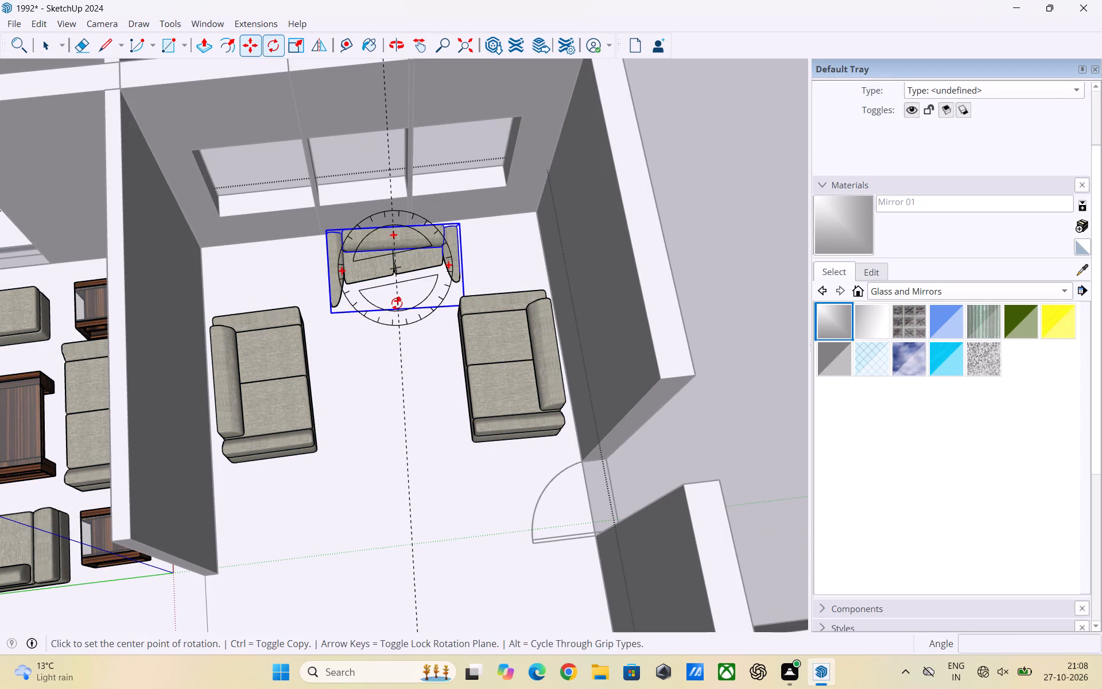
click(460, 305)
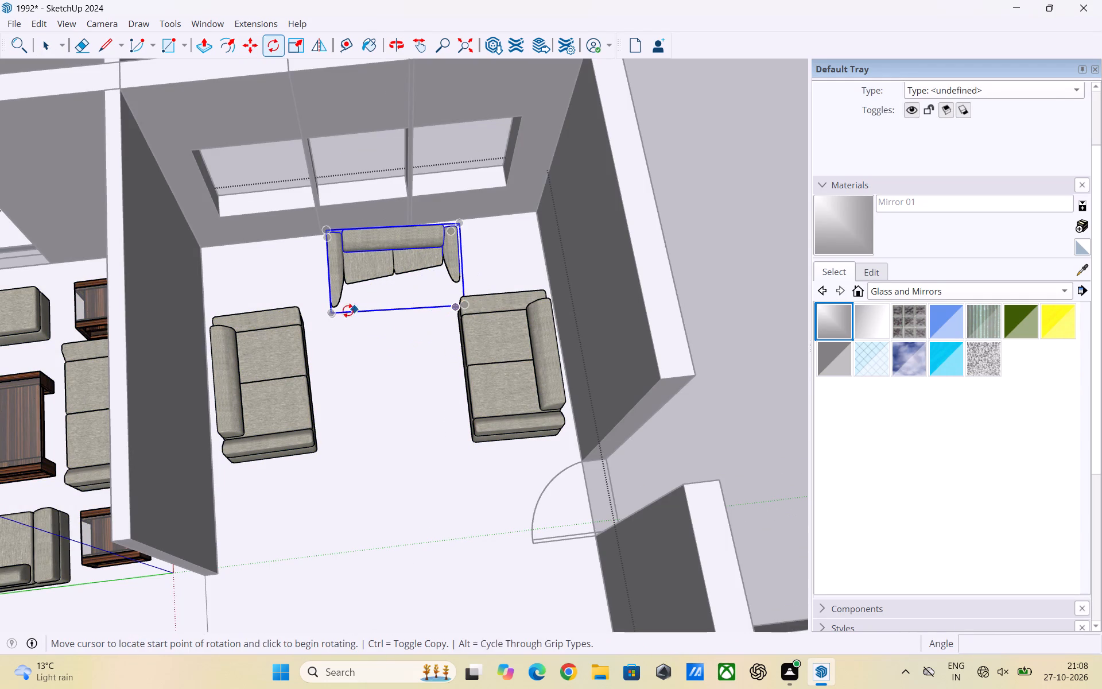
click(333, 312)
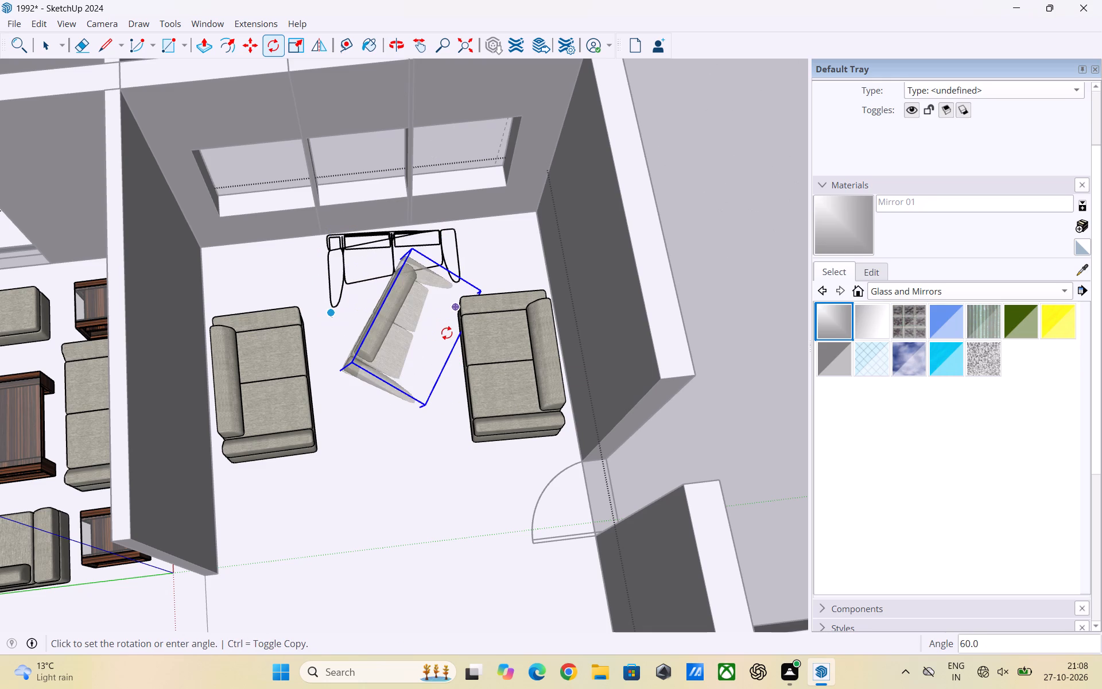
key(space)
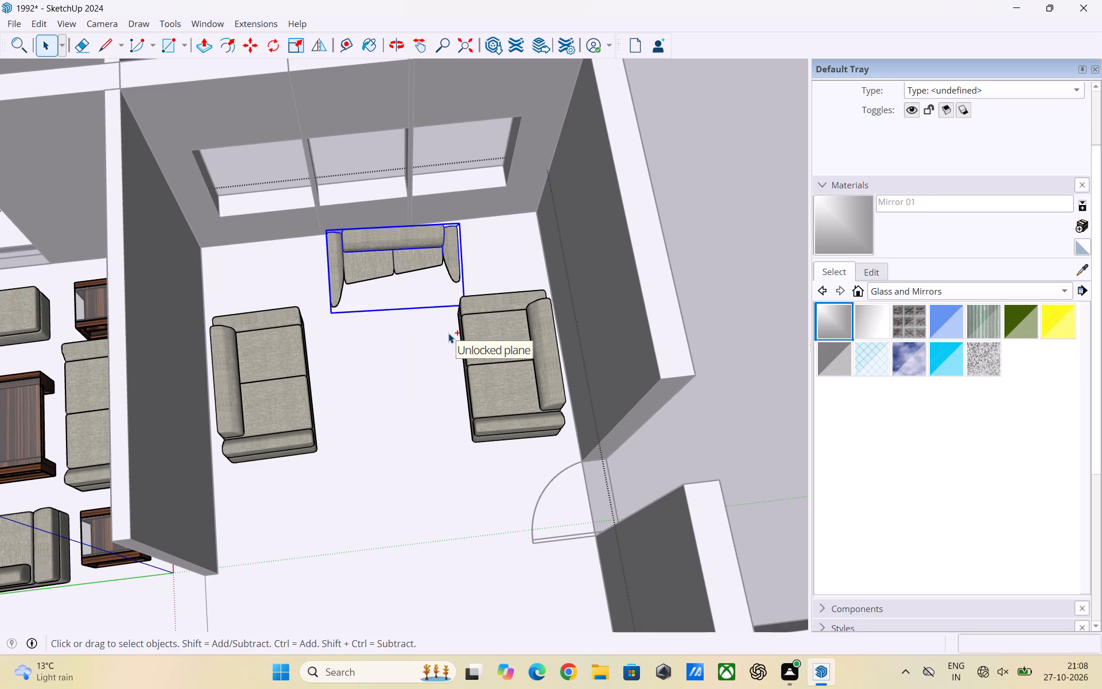
Undo the face intersection on the window-wall sofa copy.
key(ctrl+z)
key(ctrl+z)
key(ctrl+z)
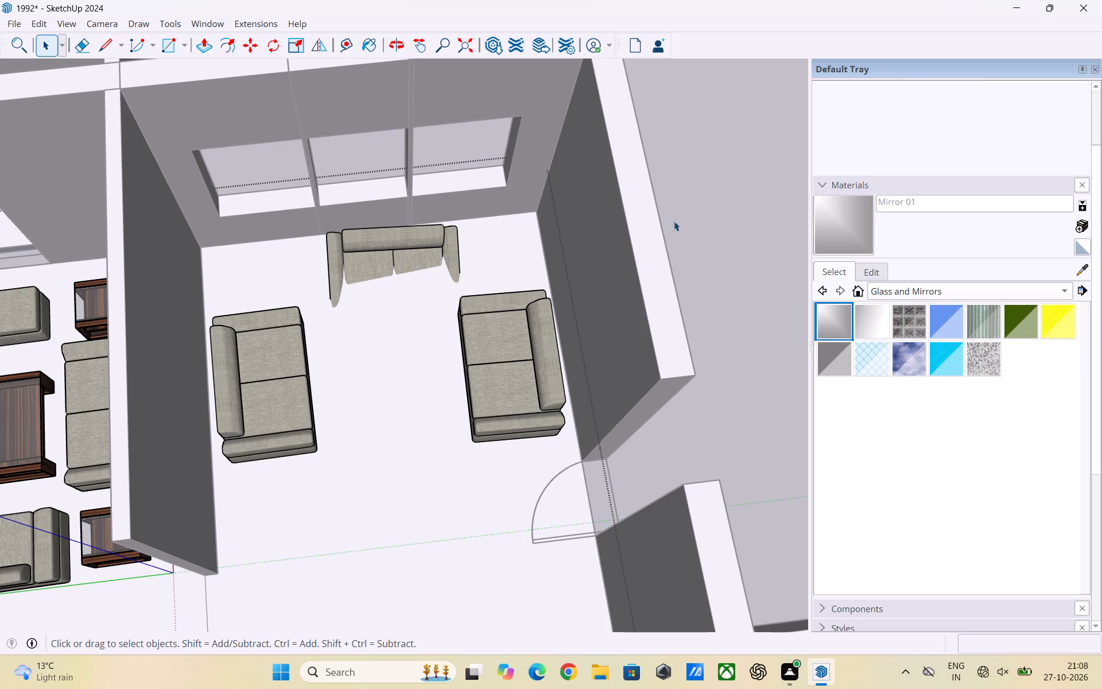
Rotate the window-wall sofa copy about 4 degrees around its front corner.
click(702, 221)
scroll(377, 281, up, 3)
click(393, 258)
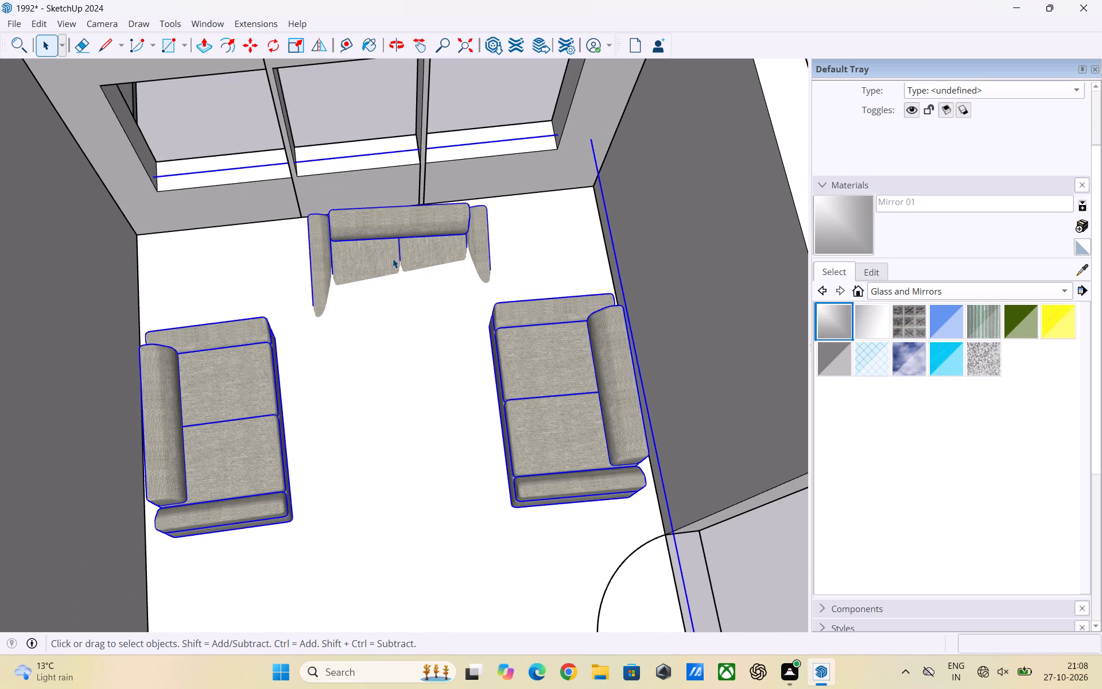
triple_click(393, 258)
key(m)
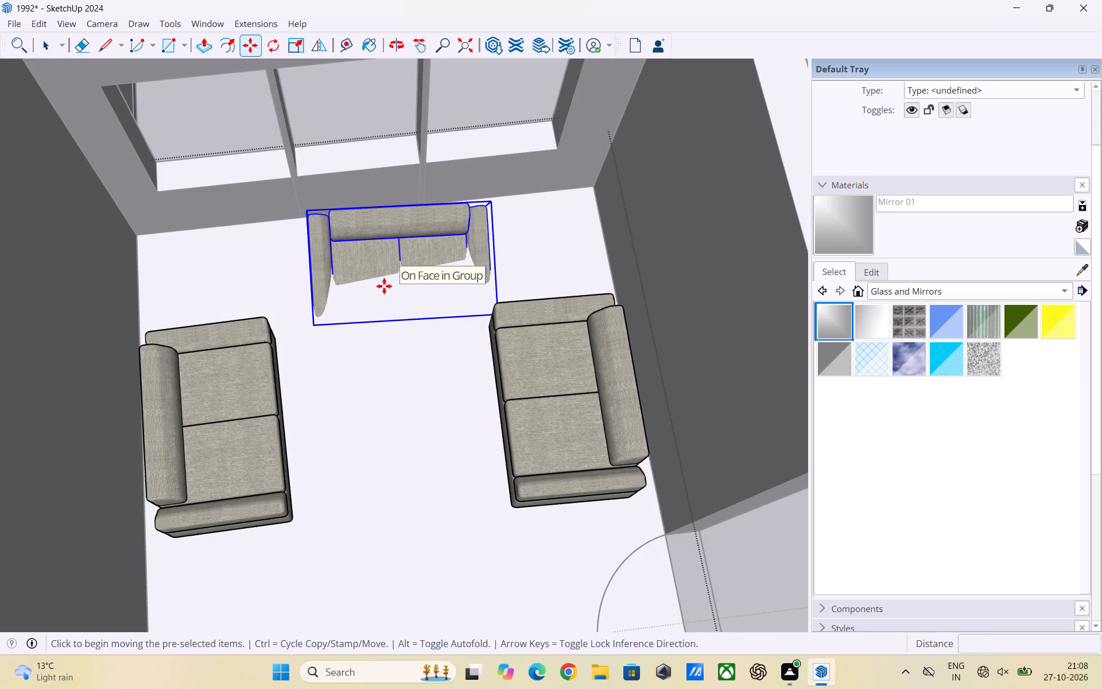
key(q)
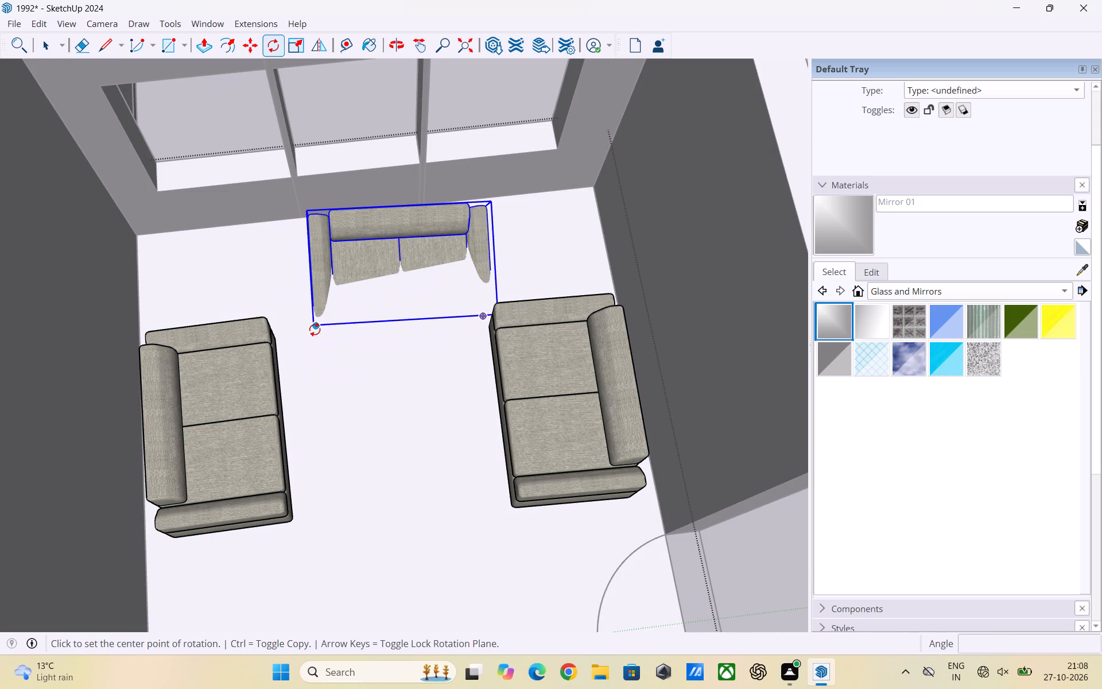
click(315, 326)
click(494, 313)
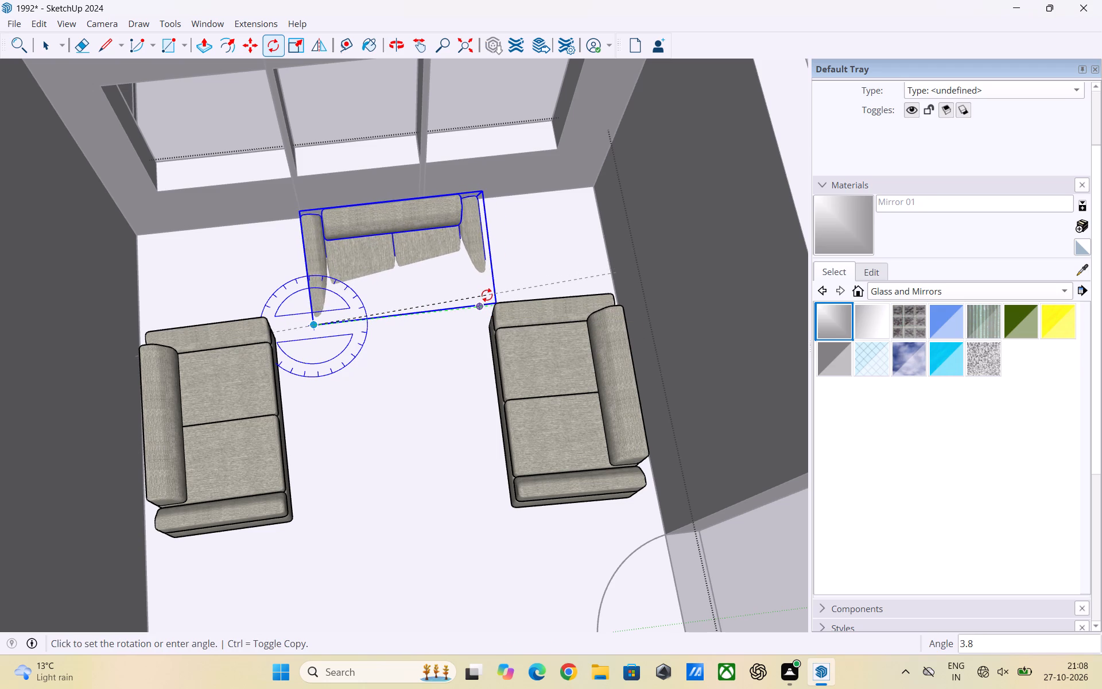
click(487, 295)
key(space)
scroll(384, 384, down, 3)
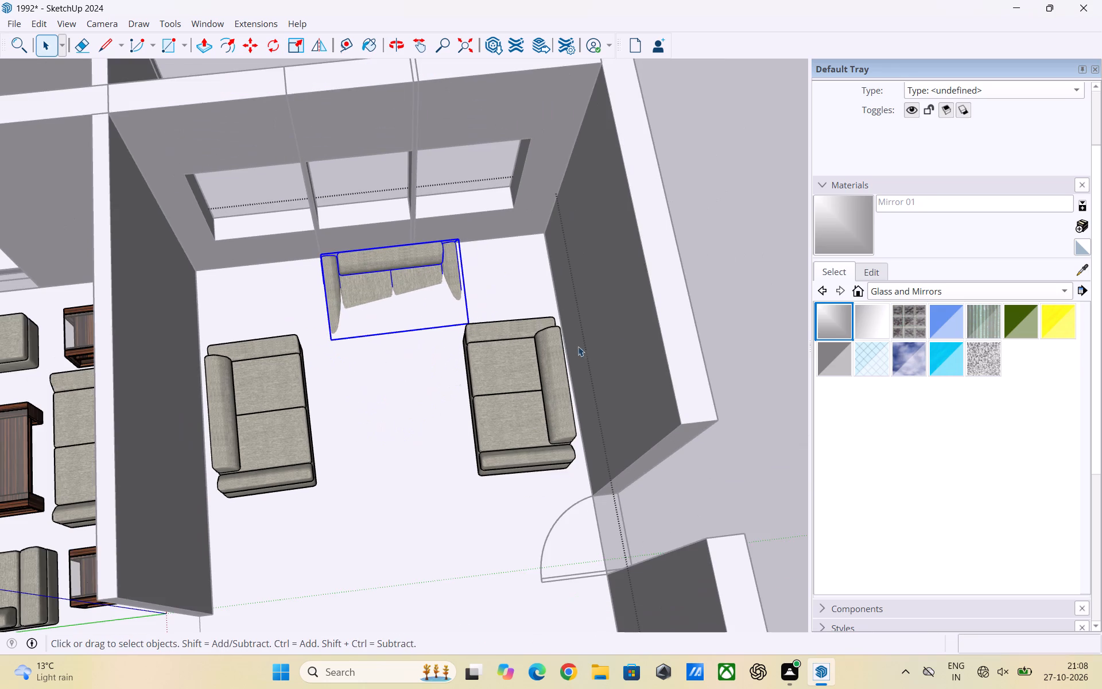
Move the window-wall sofa copy about 19' out of the house along the green axis and delete it.
click(706, 289)
scroll(410, 300, up, 2)
click(396, 282)
triple_click(395, 281)
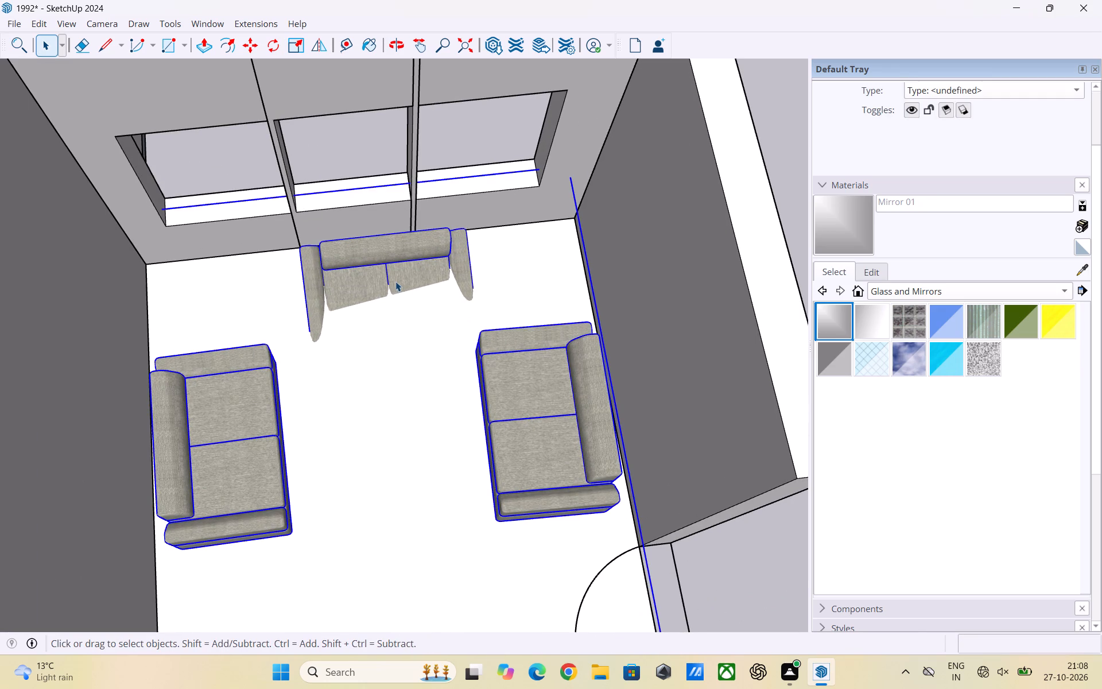
key(m)
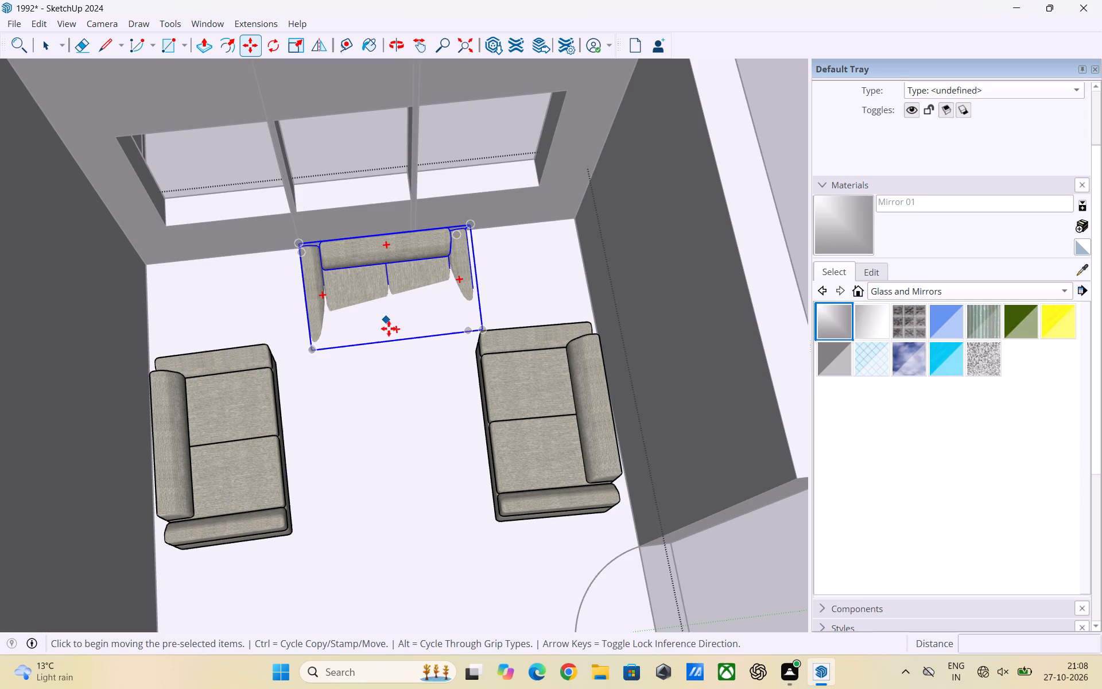
click(395, 329)
key(space)
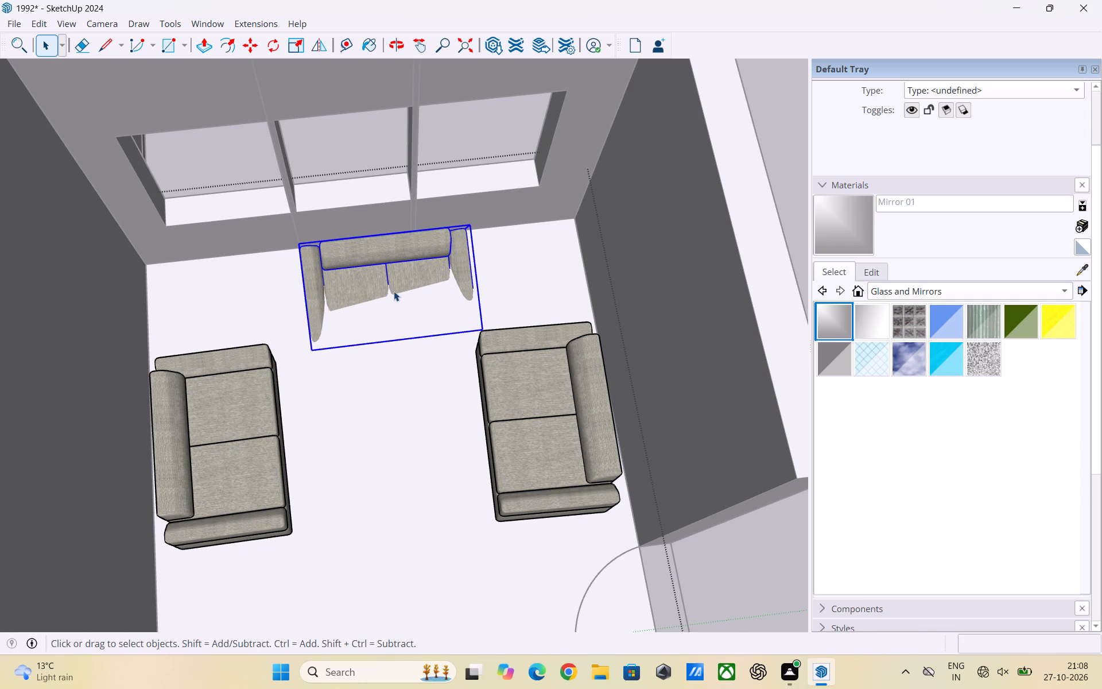
key(m)
click(394, 291)
scroll(332, 216, down, 2)
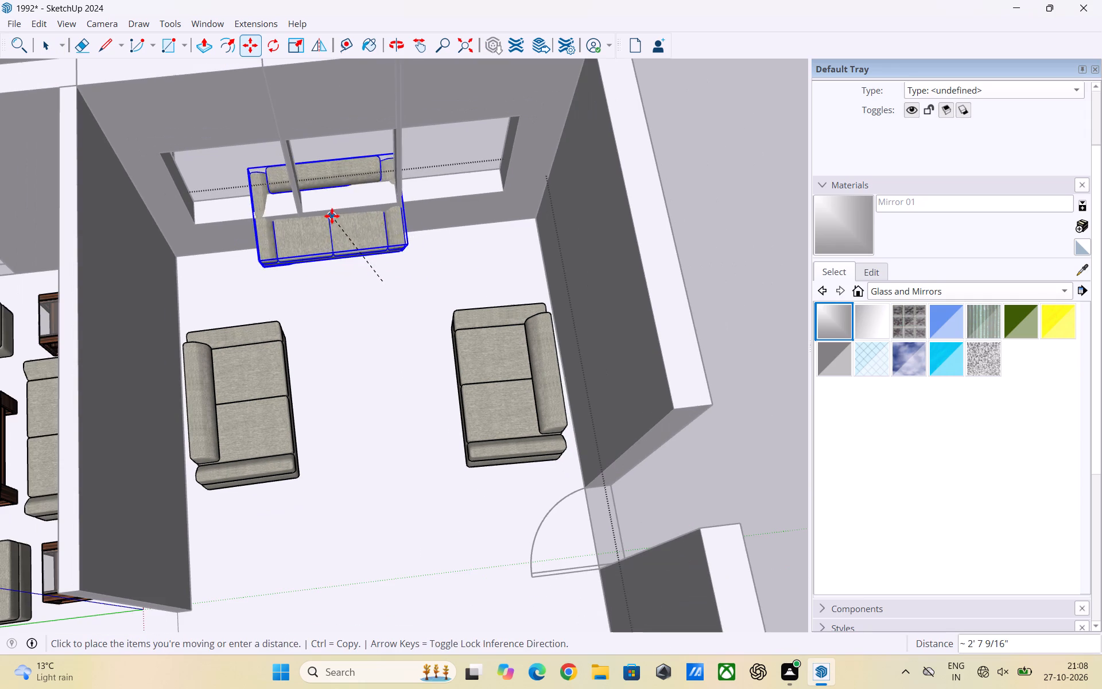
scroll(354, 263, up, 2)
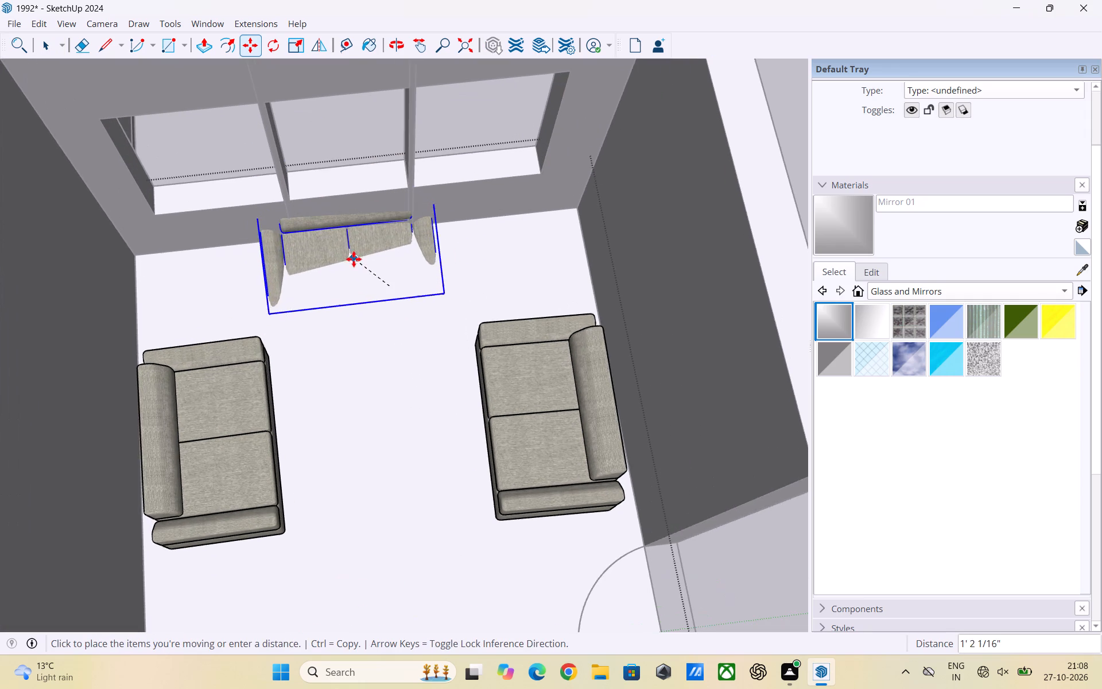
scroll(355, 260, up, 2)
scroll(356, 262, down, 14)
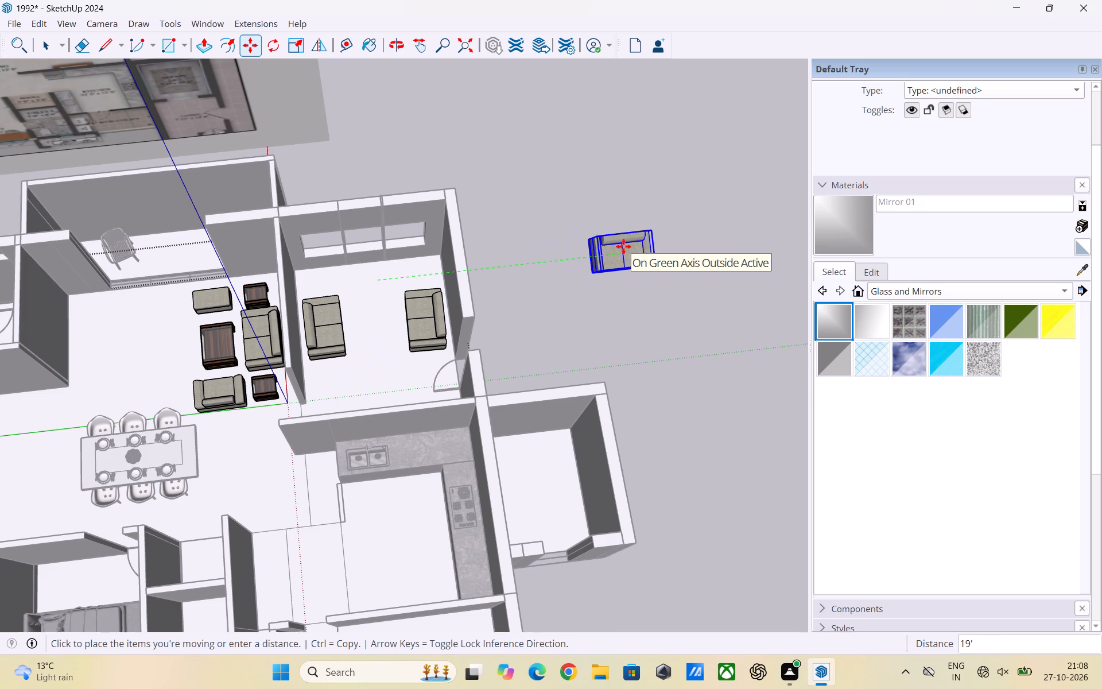
key(Delete)
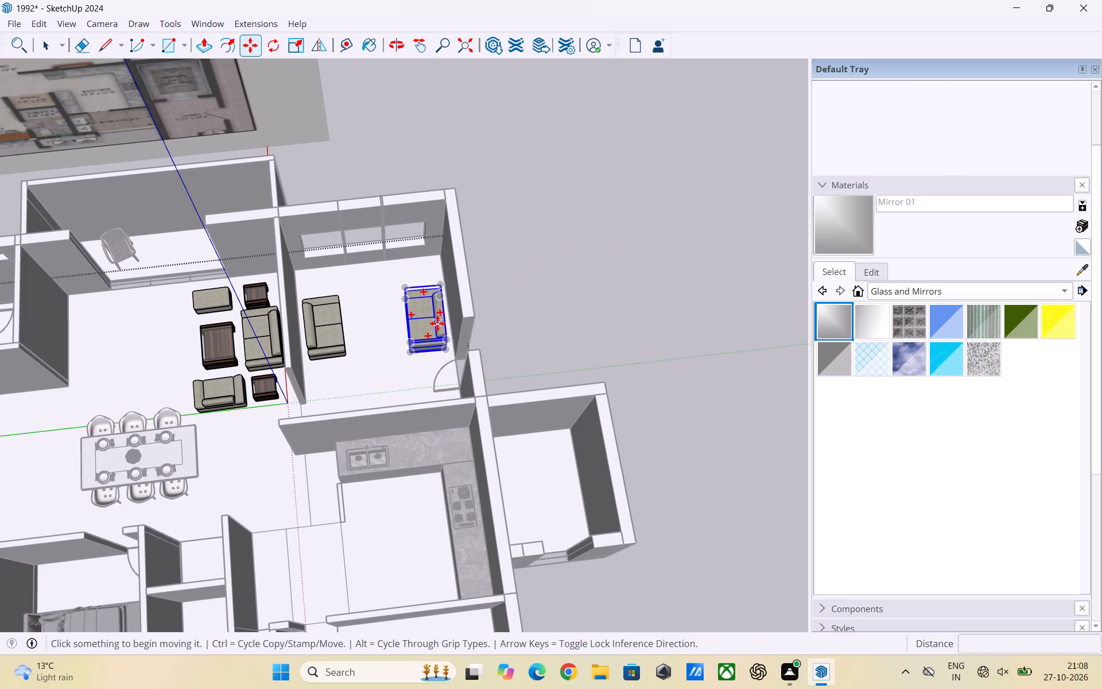
key(space)
Copy the sofa by the outer side wall about 4' 11" into the space between the two sofas, near the window wall.
click(583, 313)
click(427, 322)
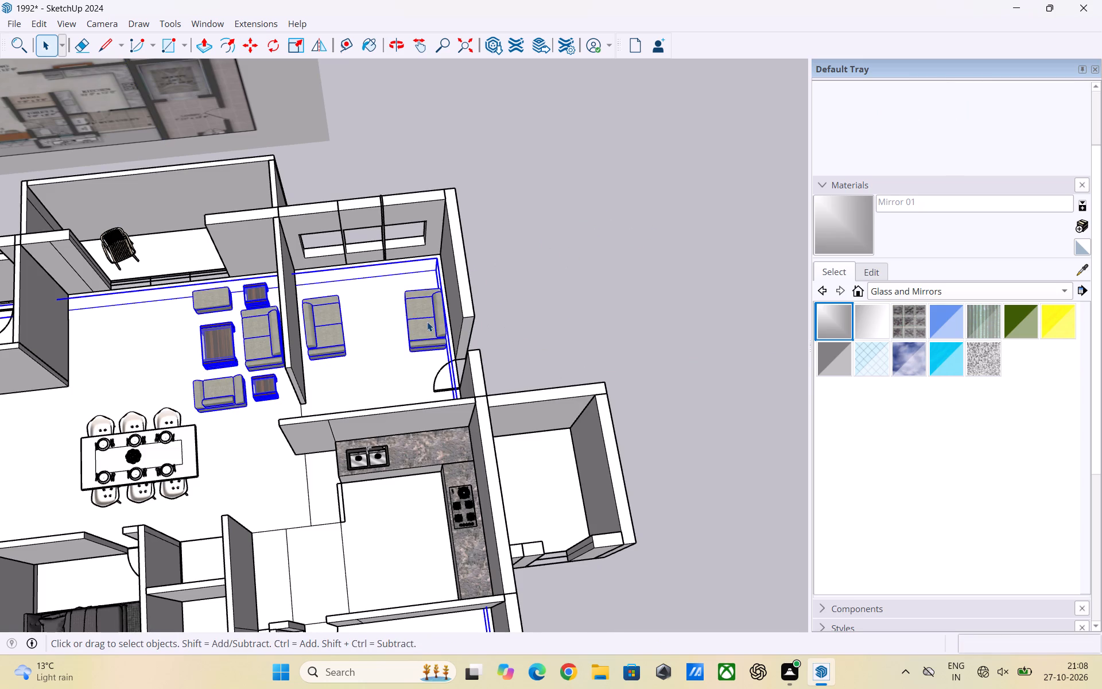
triple_click(427, 322)
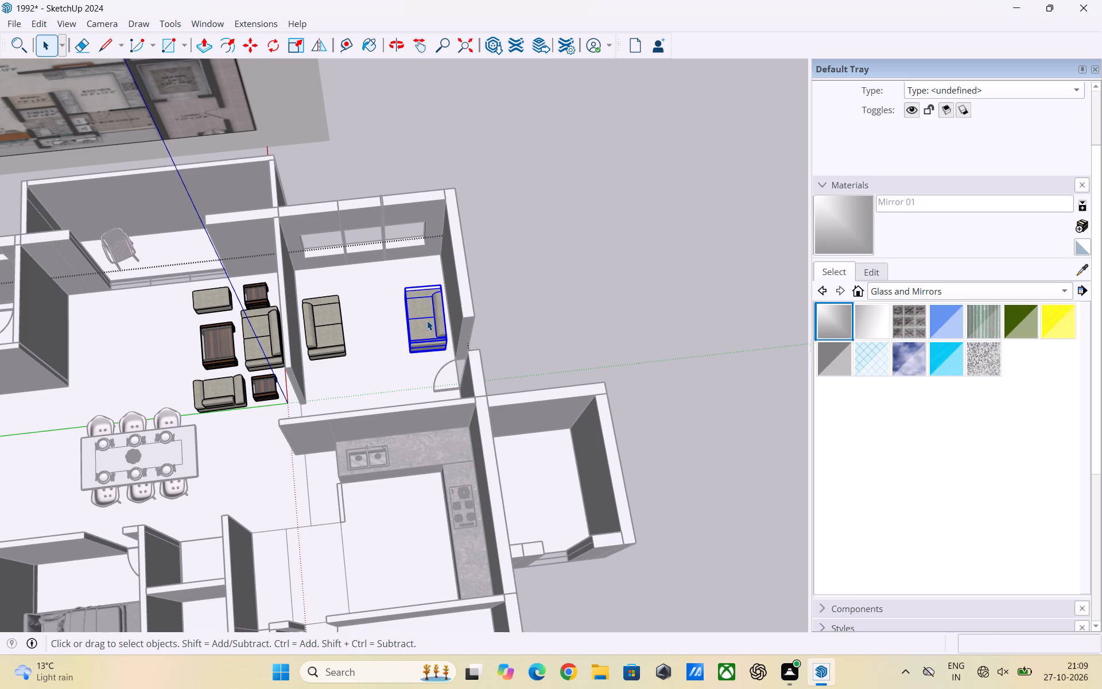
key(m)
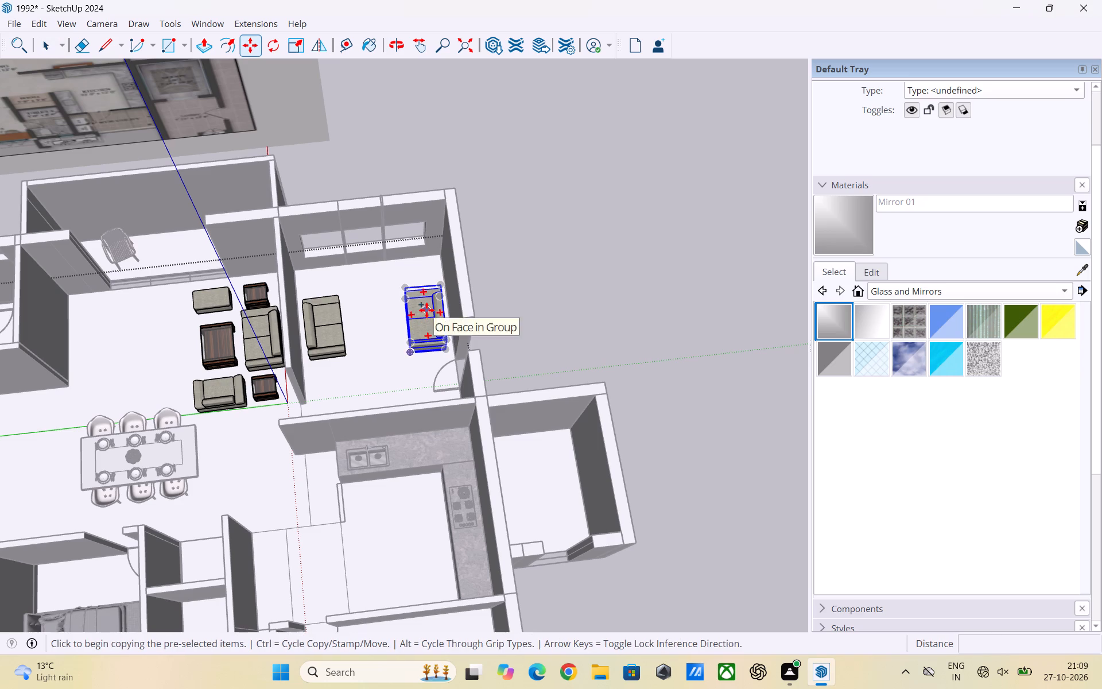
click(426, 310)
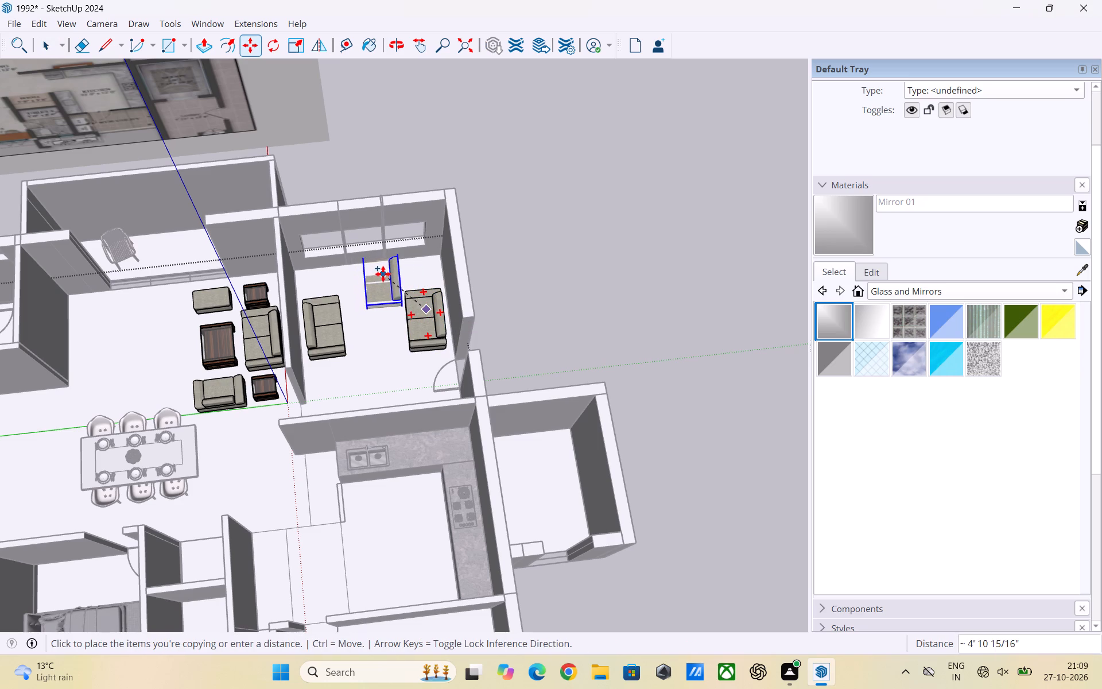
scroll(383, 274, up, 2)
scroll(383, 274, down, 4)
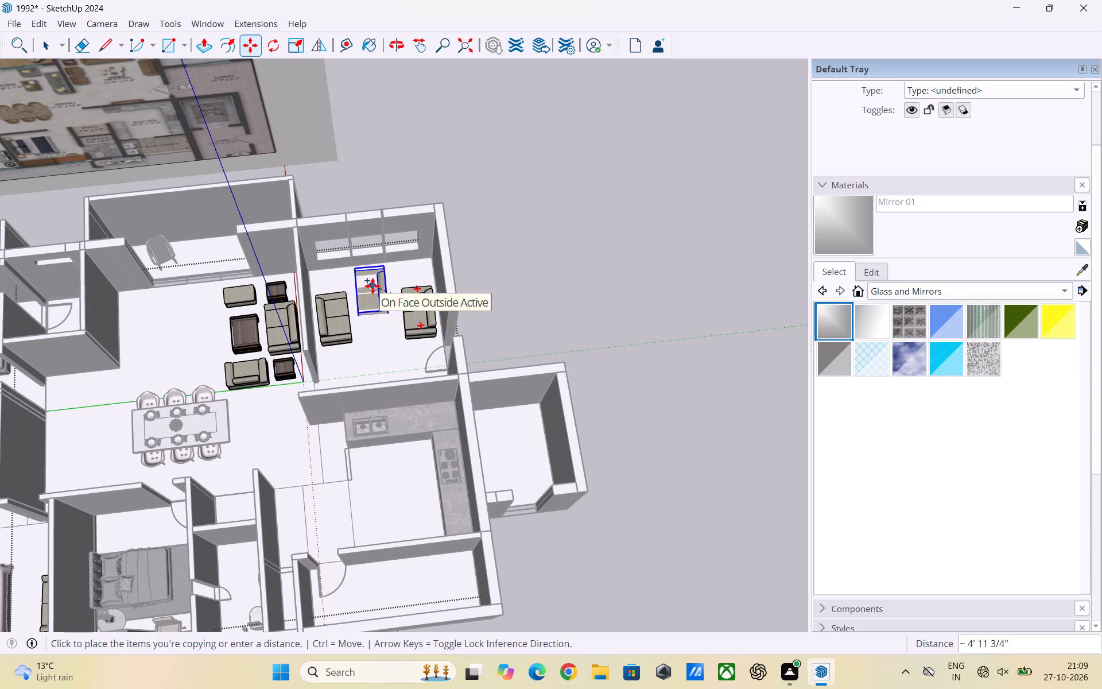
click(372, 286)
key(space)
Rotate the new sofa copy about 90 degrees around its back corner so its back faces the window wall.
click(555, 277)
scroll(356, 287, up, 4)
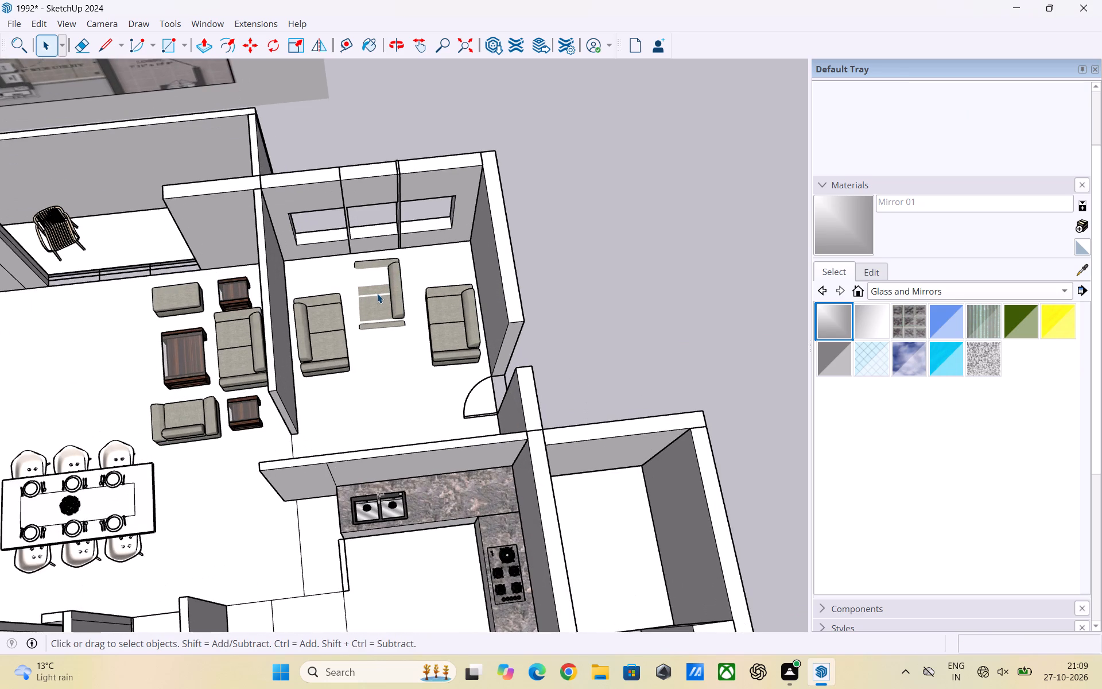
click(378, 294)
triple_click(378, 294)
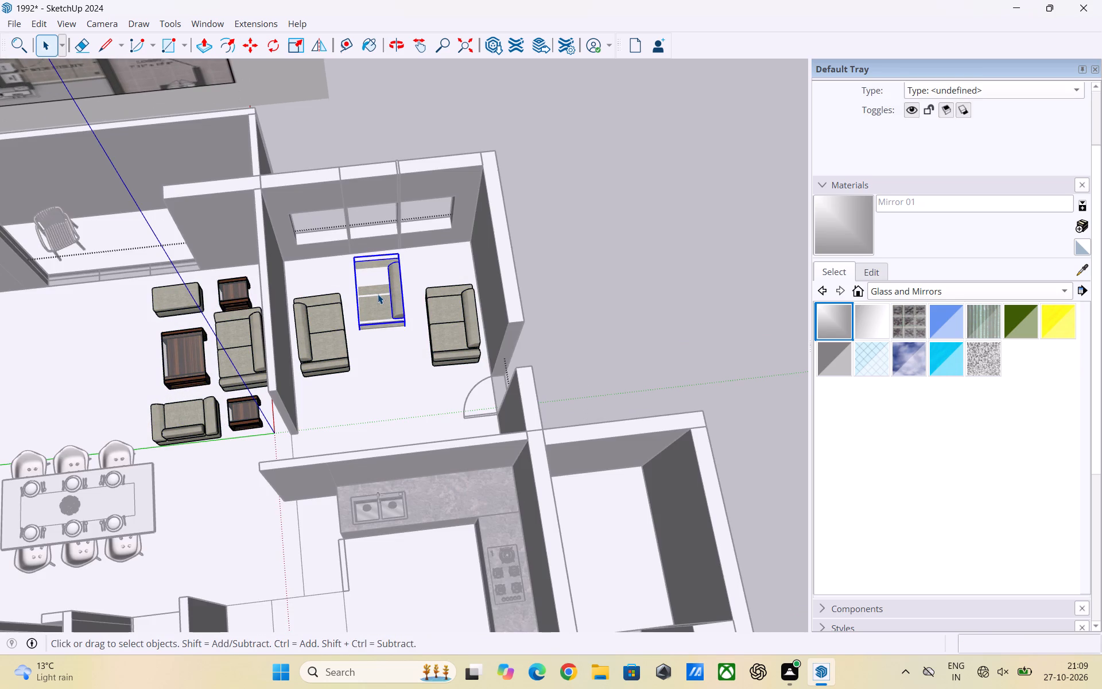
key(q)
click(405, 335)
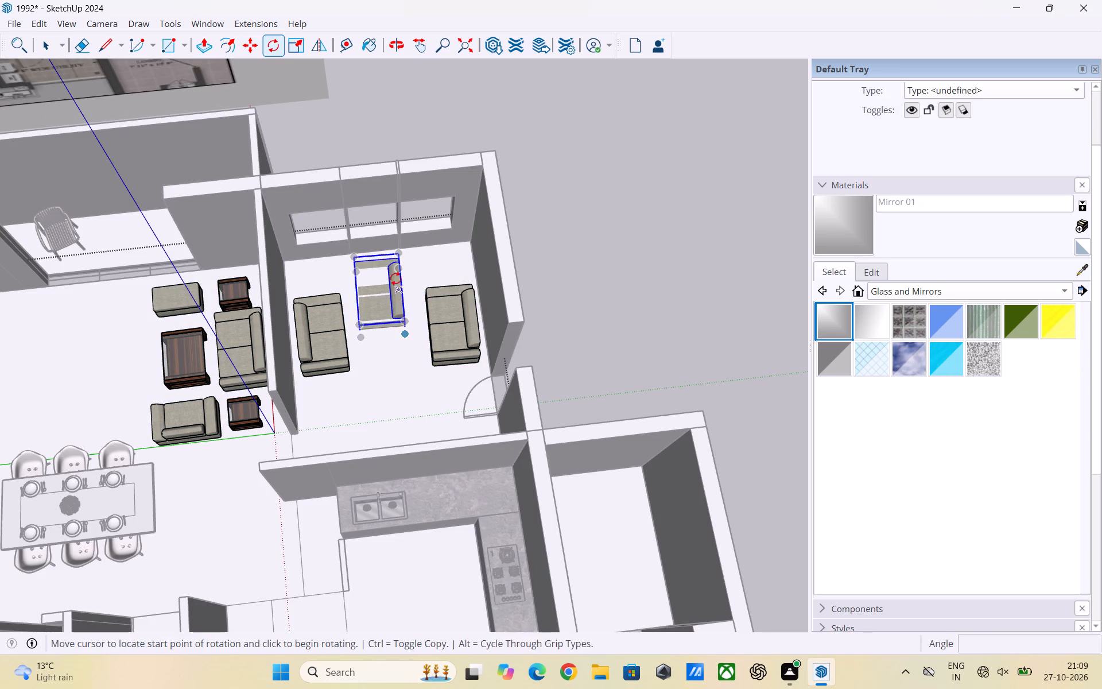
click(396, 253)
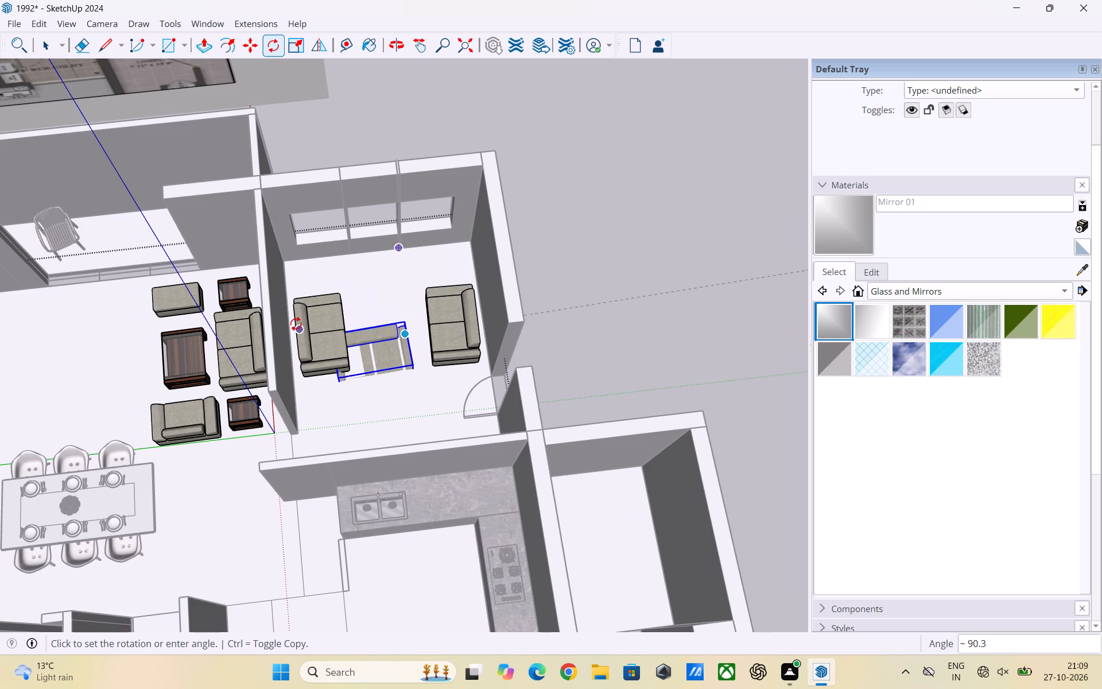
click(294, 321)
key(space)
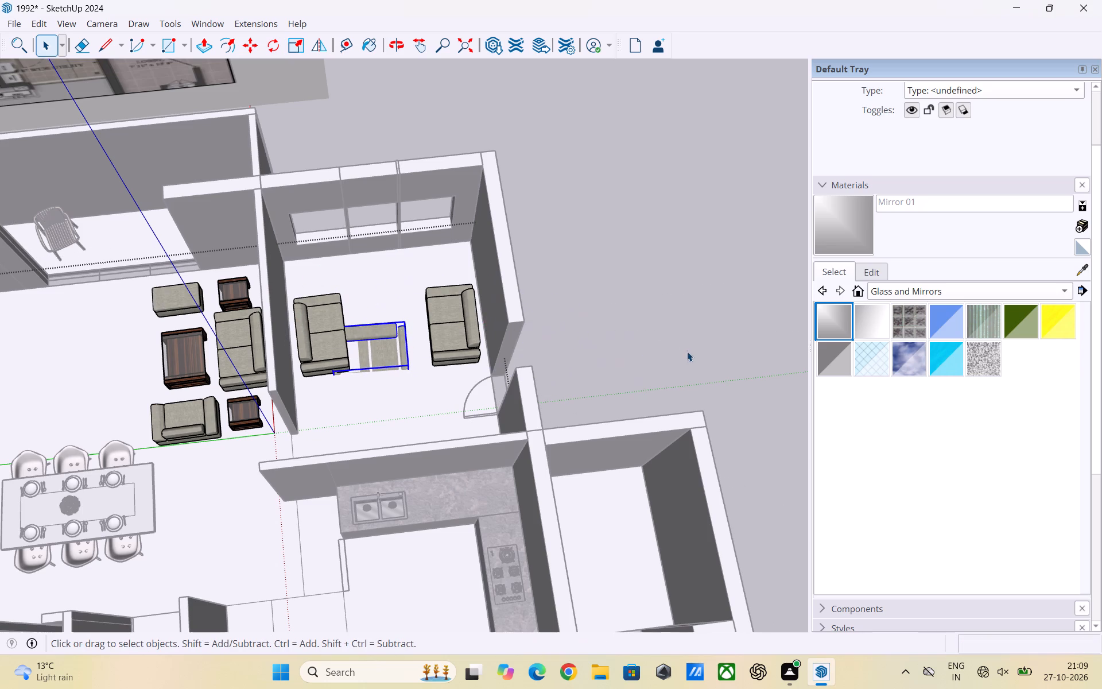
Move the rotated sofa copy about 4' 7" to the window wall, between the two facing sofas.
click(687, 351)
click(380, 348)
triple_click(380, 348)
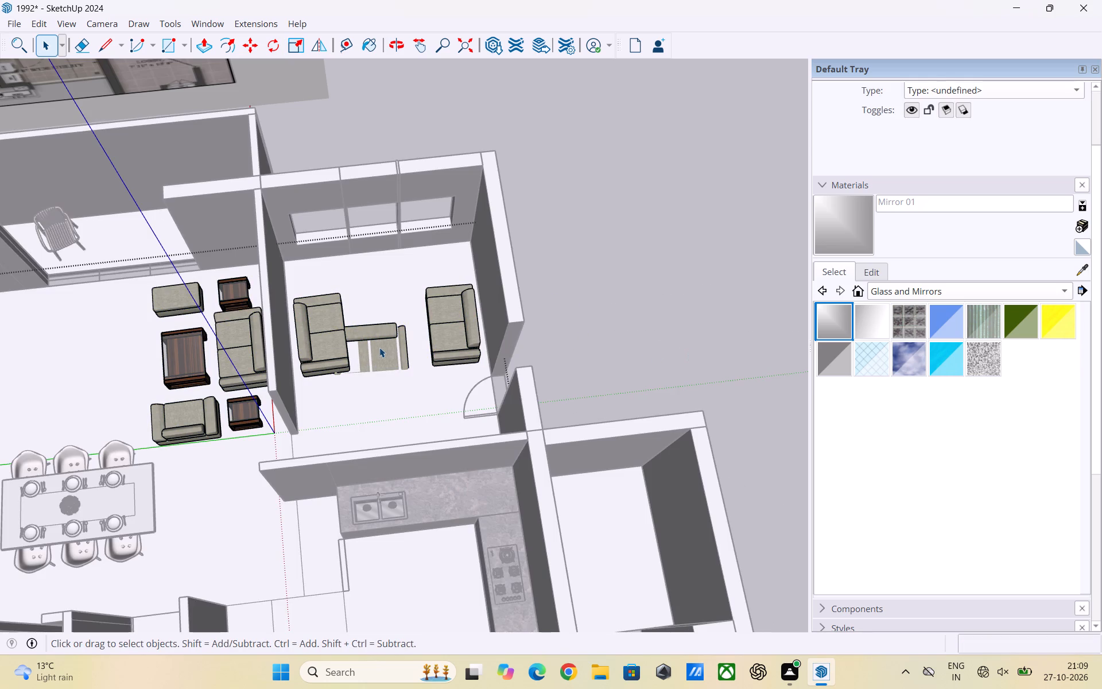
key(m)
click(369, 353)
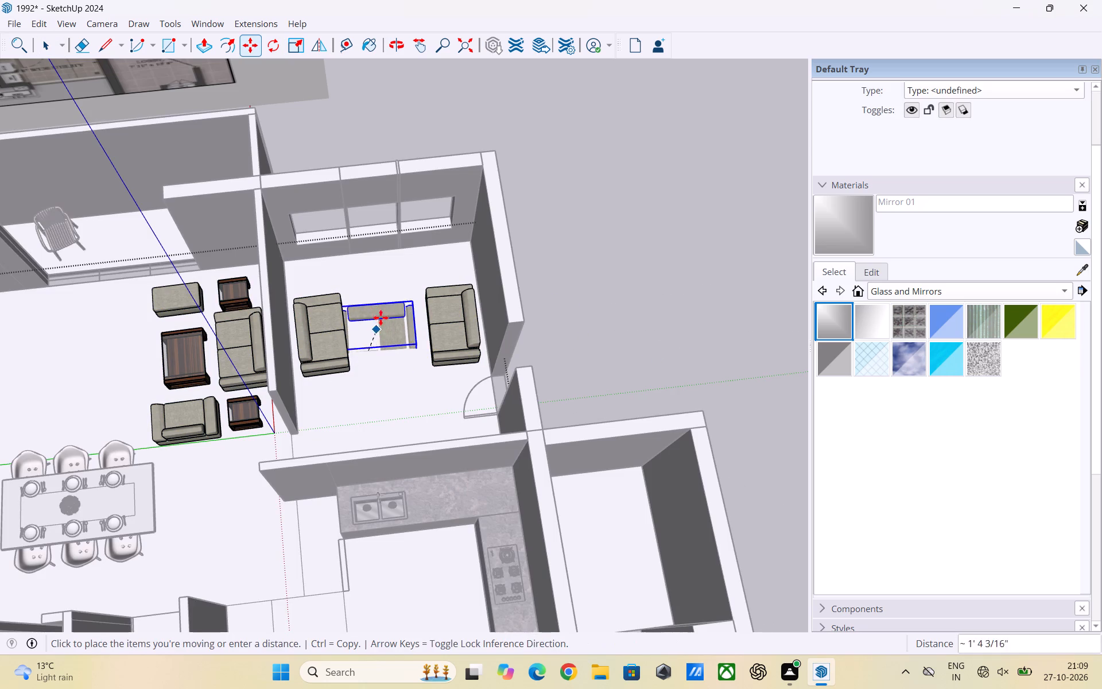
click(380, 278)
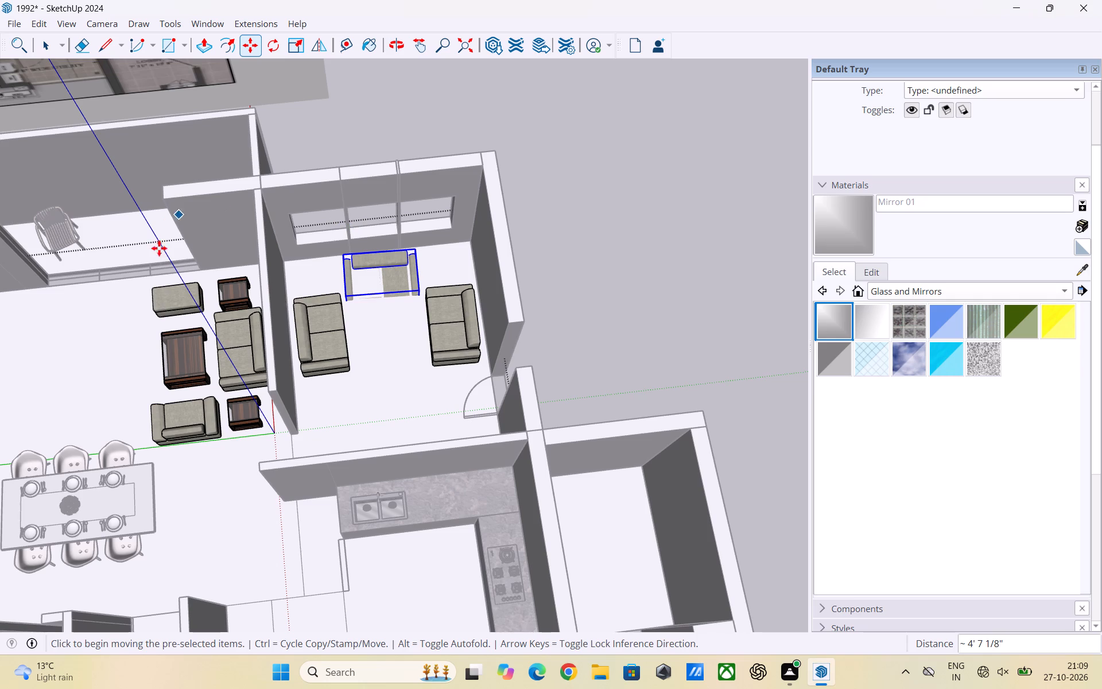
Rotate the window-wall sofa about 4.6 degrees around its front corner, in the vertical plane, to level it.
key(q)
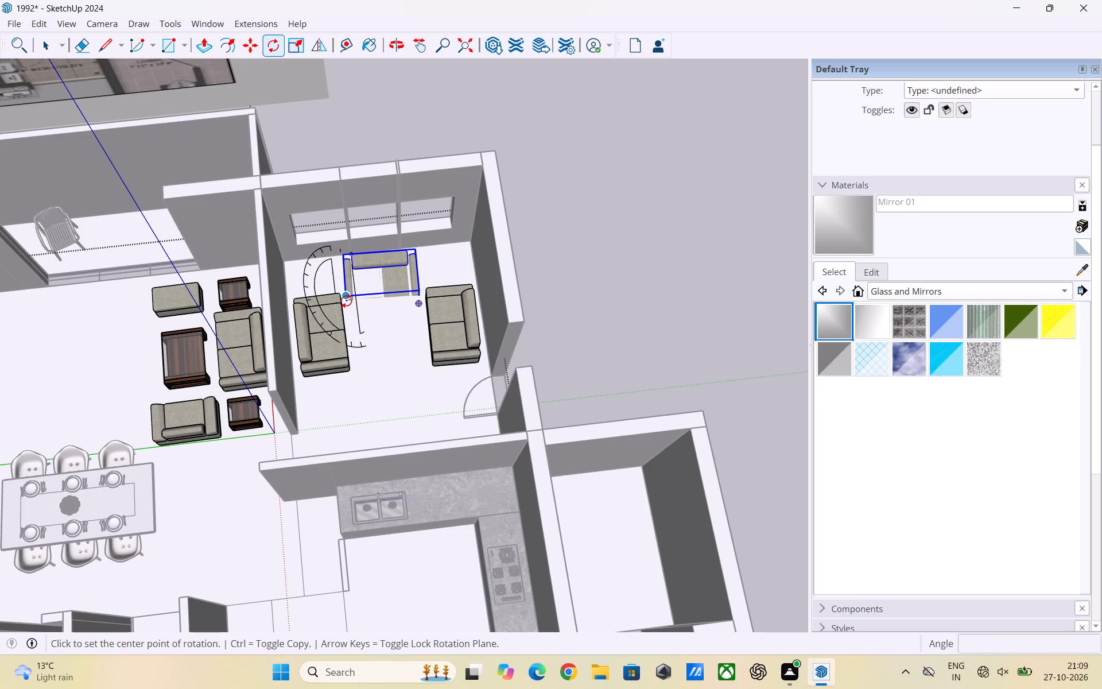
click(349, 297)
click(416, 287)
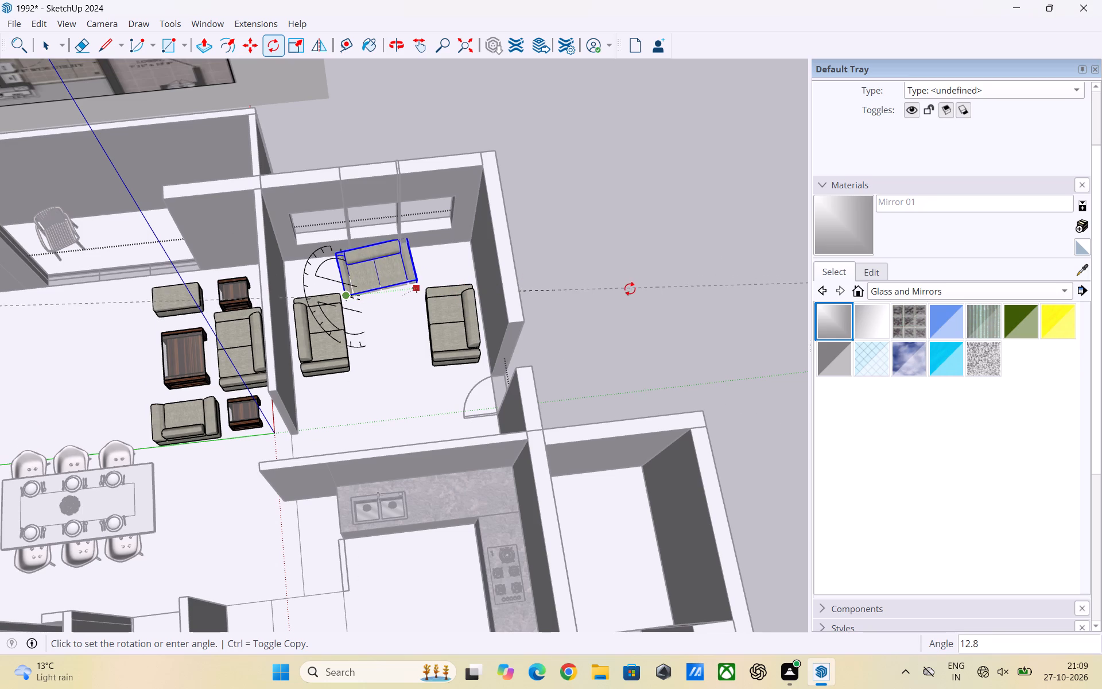
click(633, 343)
key(space)
click(653, 327)
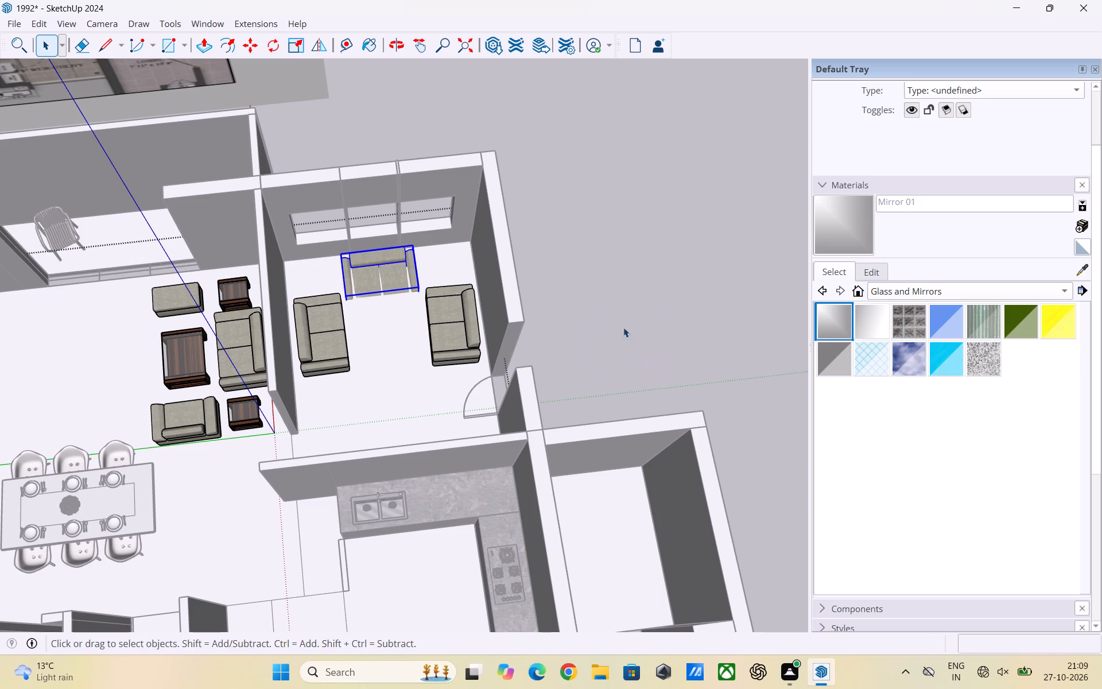
Examine how the rotated window-wall sofa sits on the floor between the two facing sofas.
scroll(376, 305, up, 2)
scroll(437, 288, down, 3)
scroll(399, 314, down, 3)
middle_drag(405, 318, 396, 269)
scroll(397, 274, up, 10)
scroll(402, 313, down, 2)
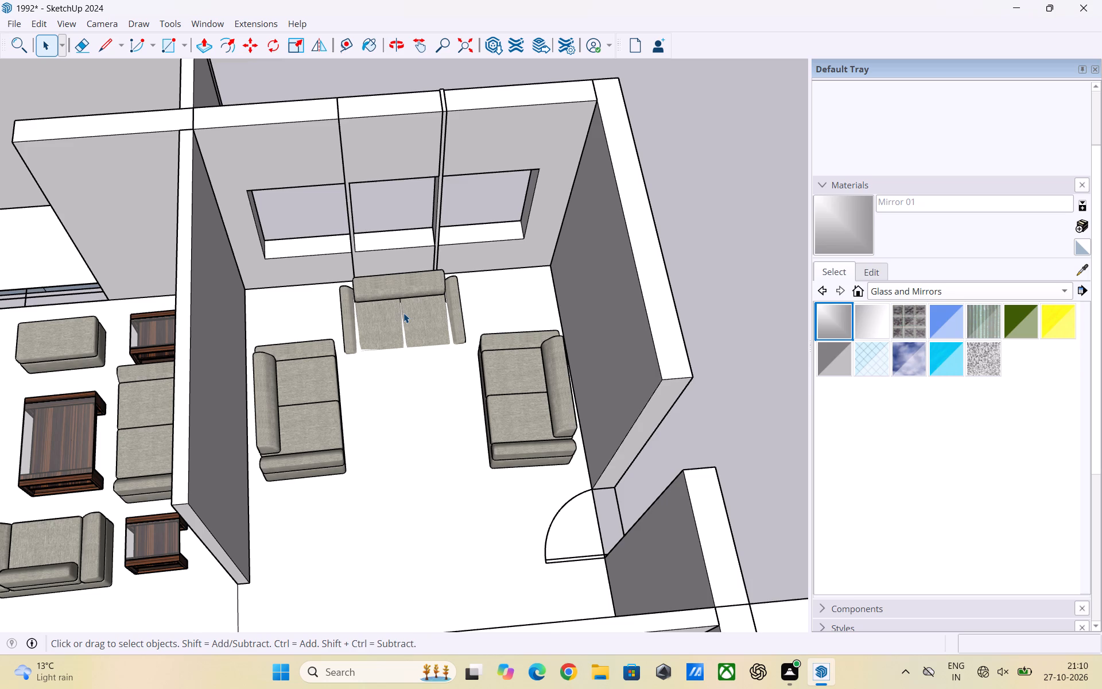
scroll(403, 313, up, 3)
scroll(407, 313, down, 5)
middle_drag(409, 351, 403, 343)
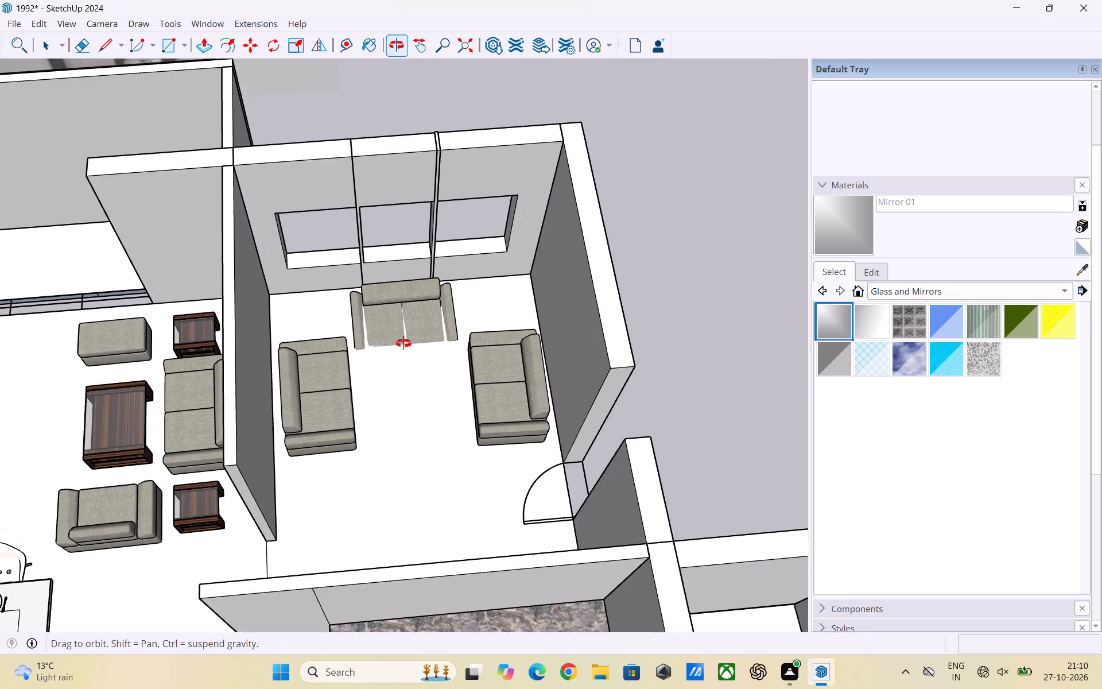
middle_drag(403, 343, 390, 262)
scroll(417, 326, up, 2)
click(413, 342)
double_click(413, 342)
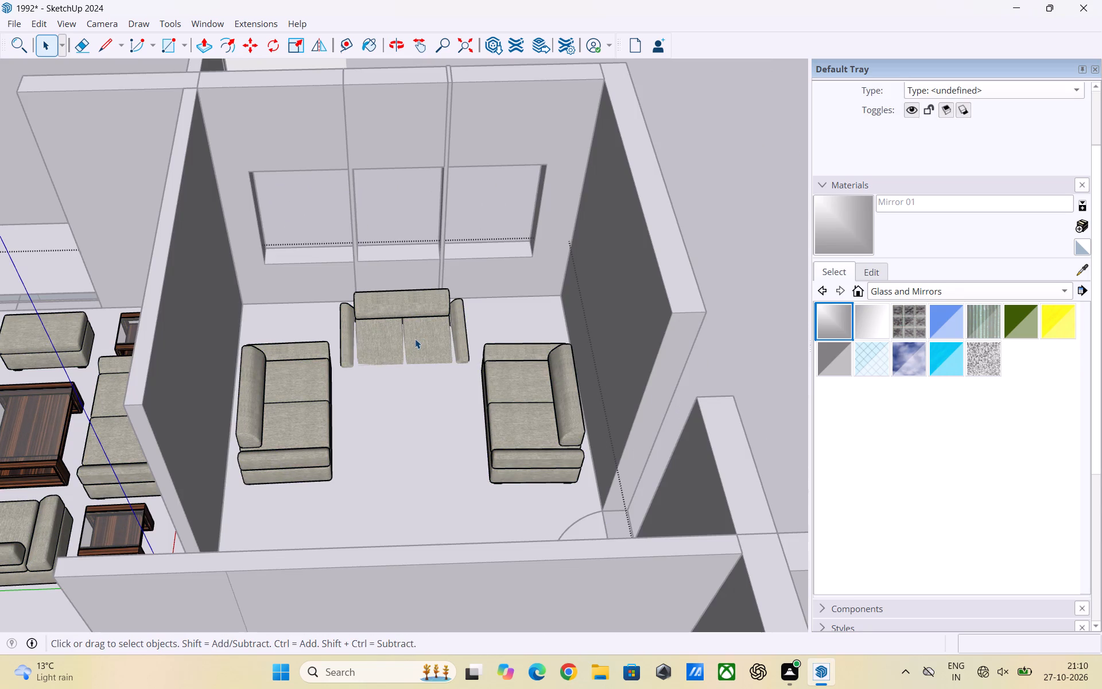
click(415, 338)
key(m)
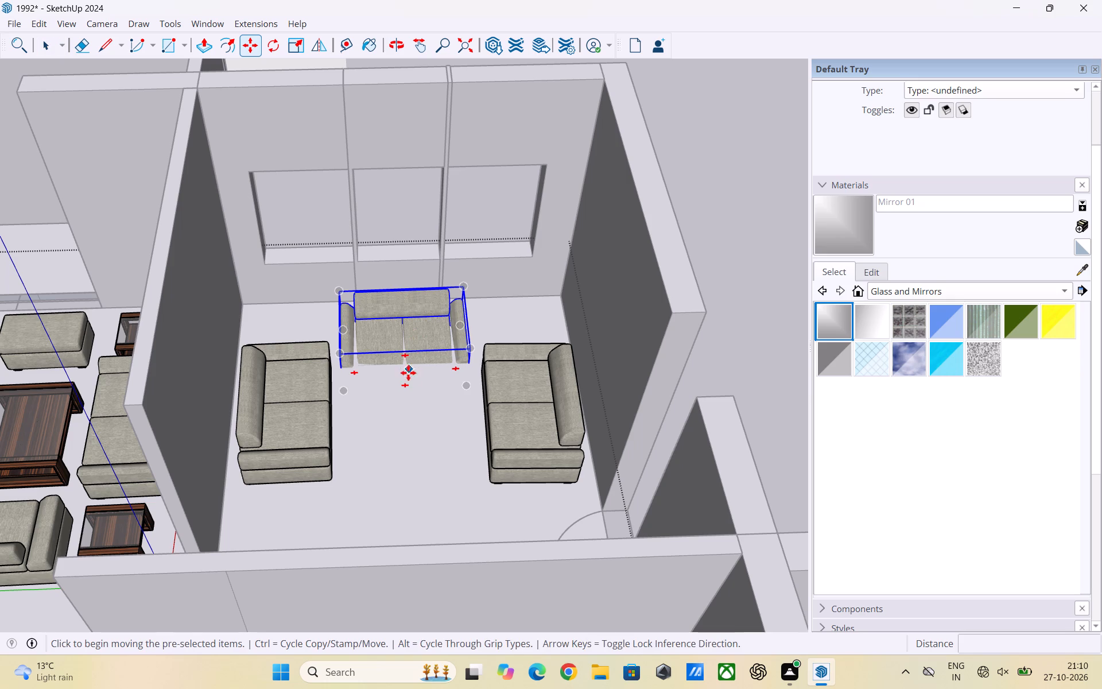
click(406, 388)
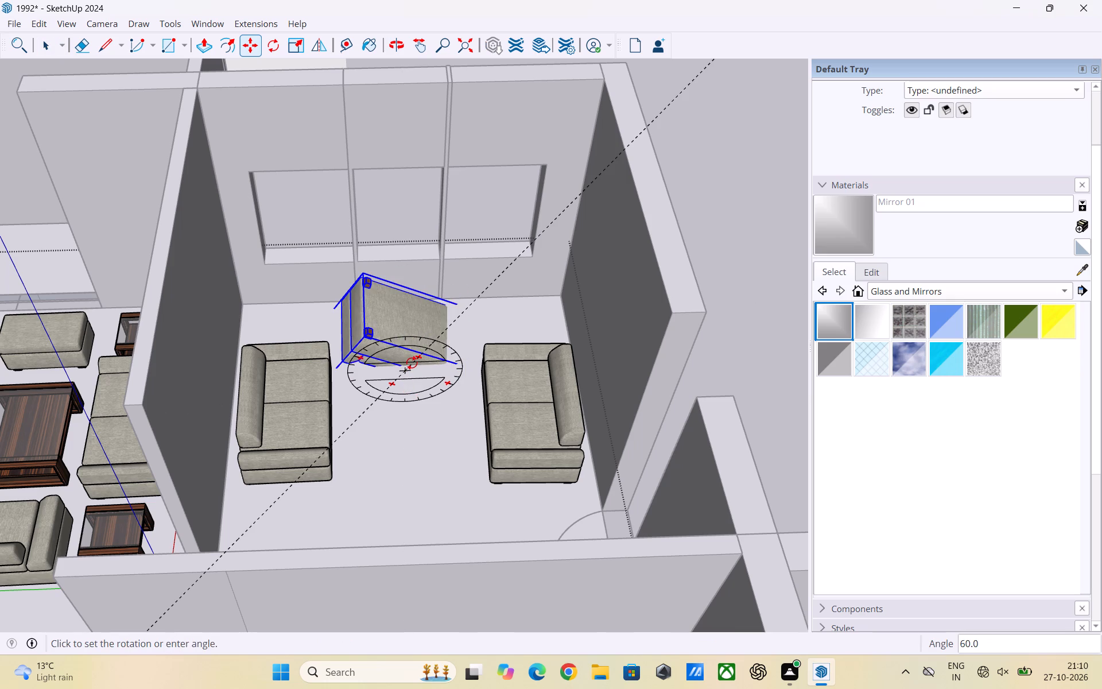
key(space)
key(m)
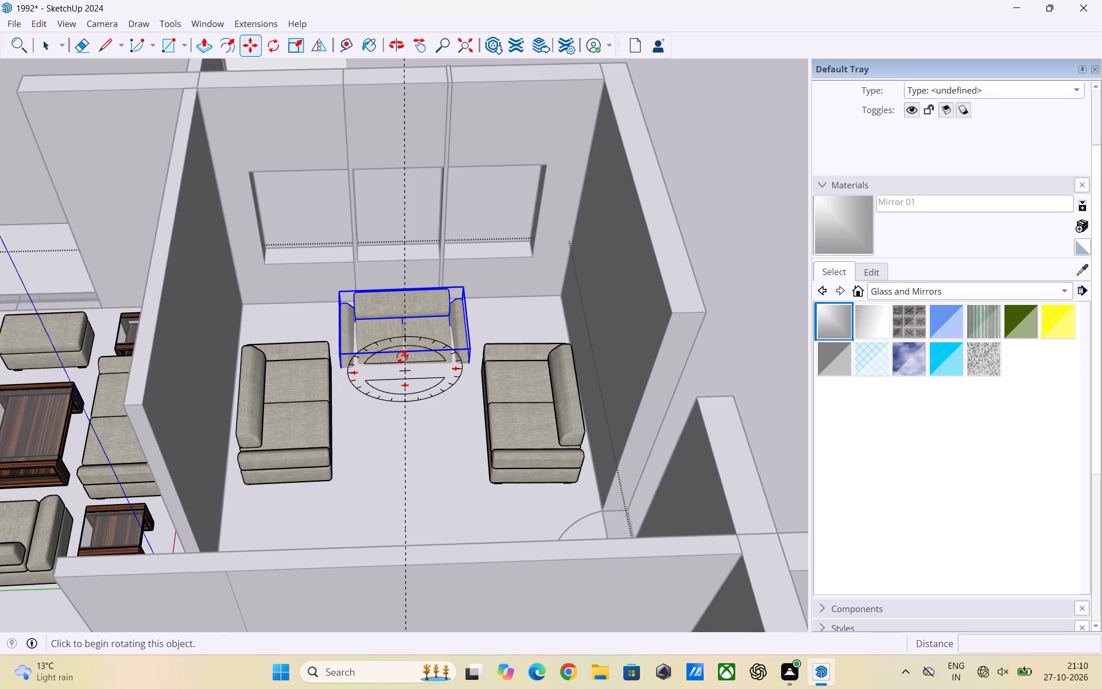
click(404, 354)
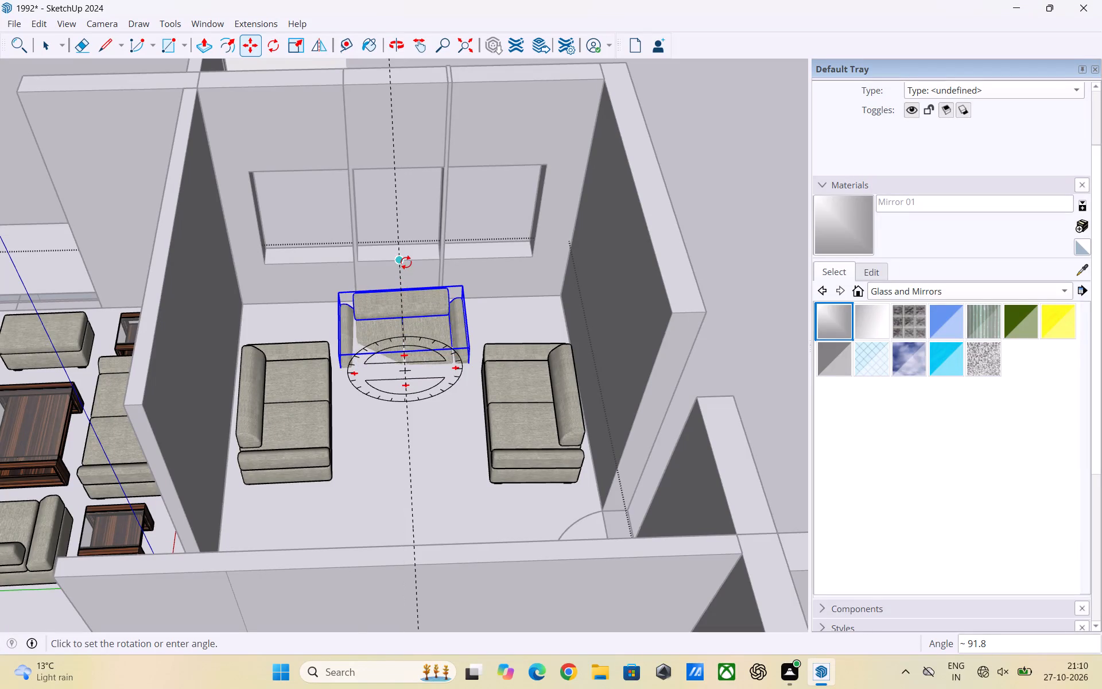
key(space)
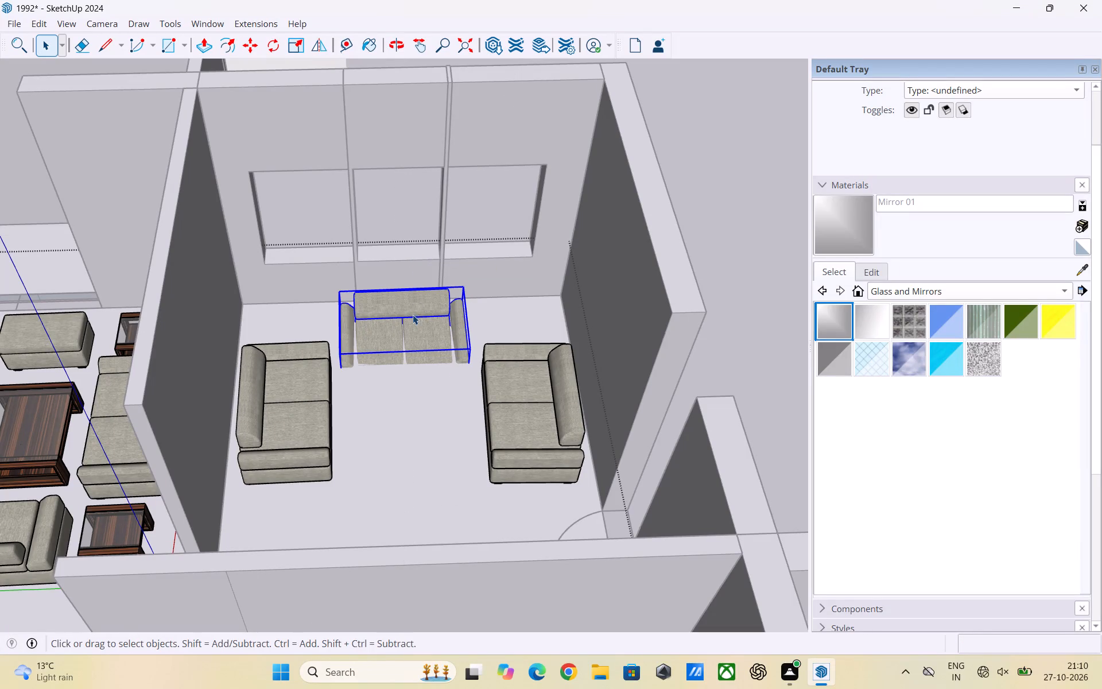
Move the window-wall sofa about 2 1/4" to fine-tune its position between the two facing sofas.
key(m)
click(401, 350)
scroll(413, 342, down, 2)
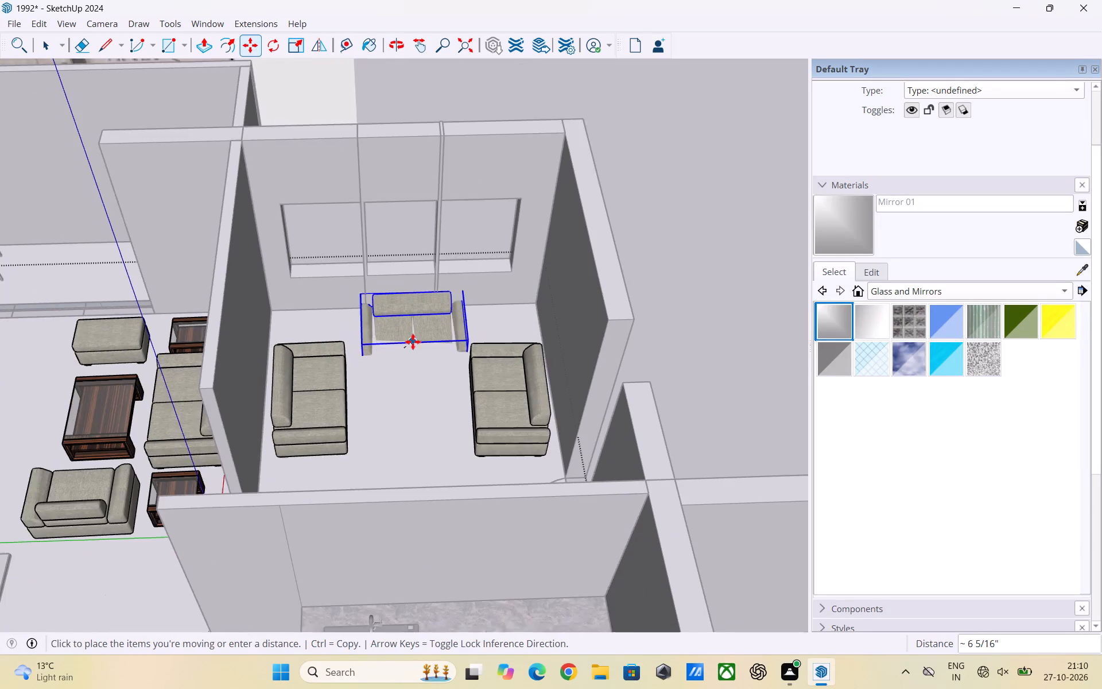
scroll(413, 342, down, 5)
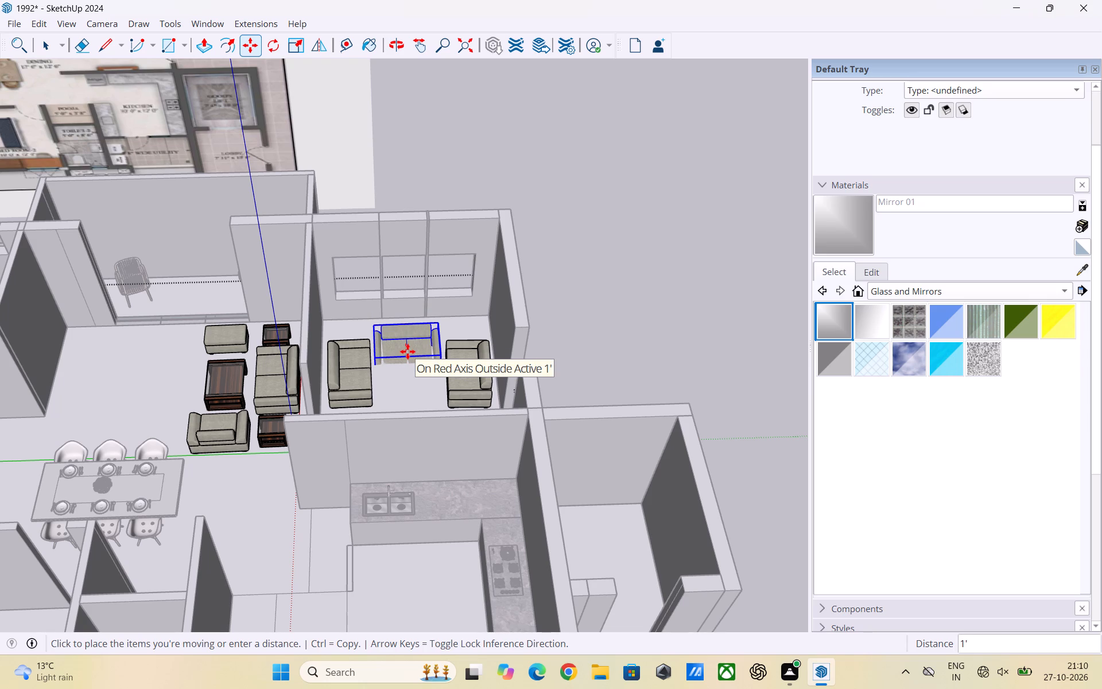
scroll(408, 343, up, 3)
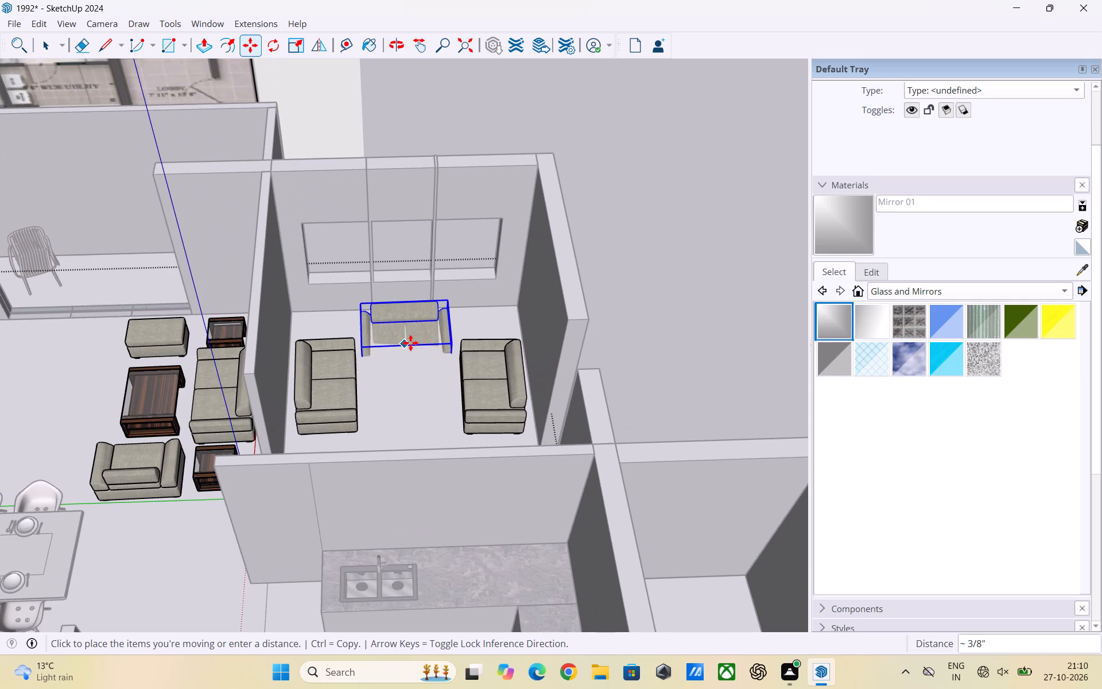
click(406, 347)
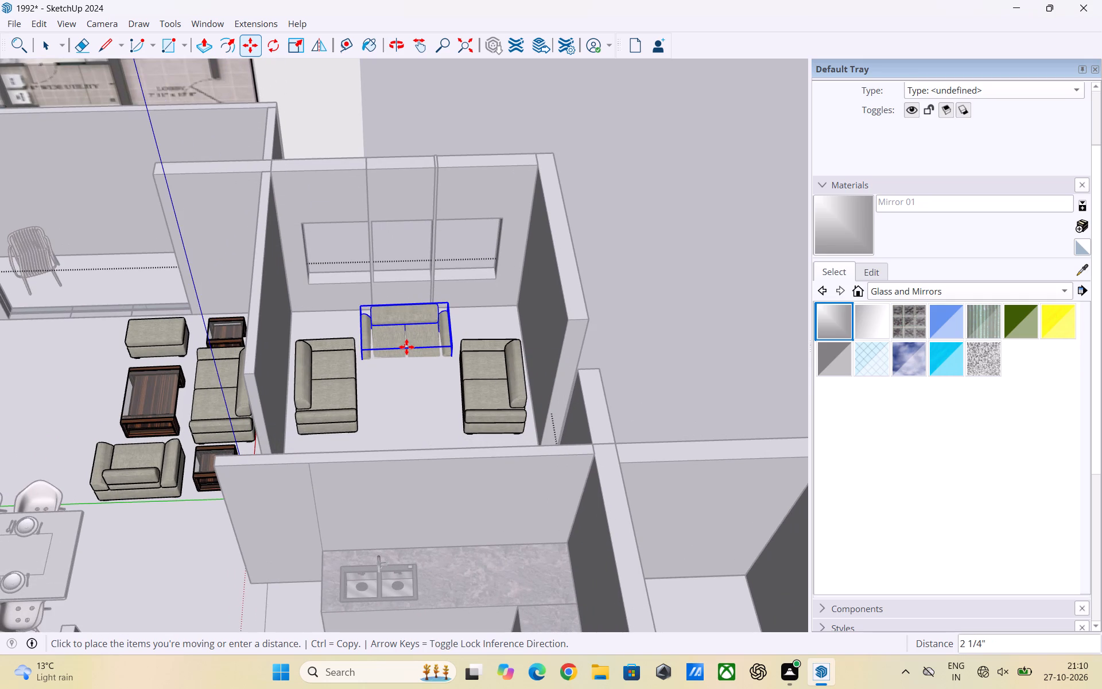
key(space)
click(623, 311)
Examine the window-wall sofa's seat, arms and base against the floor and window wall from several angles.
scroll(467, 339, up, 3)
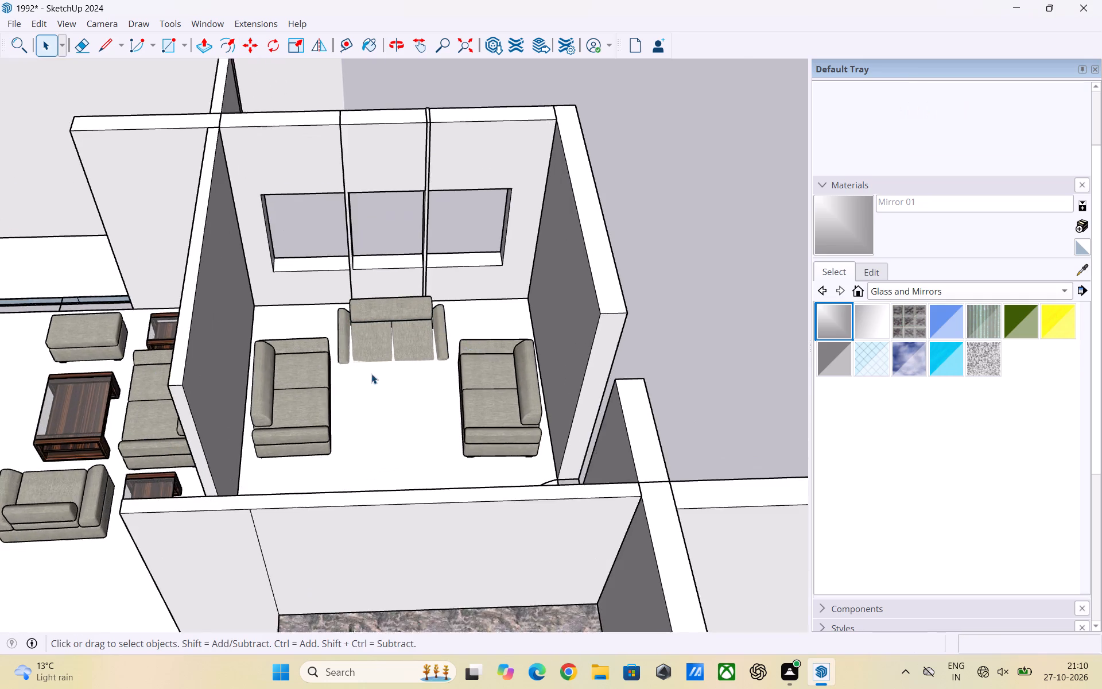
scroll(365, 376, up, 3)
middle_drag(410, 344, 412, 388)
scroll(409, 345, up, 3)
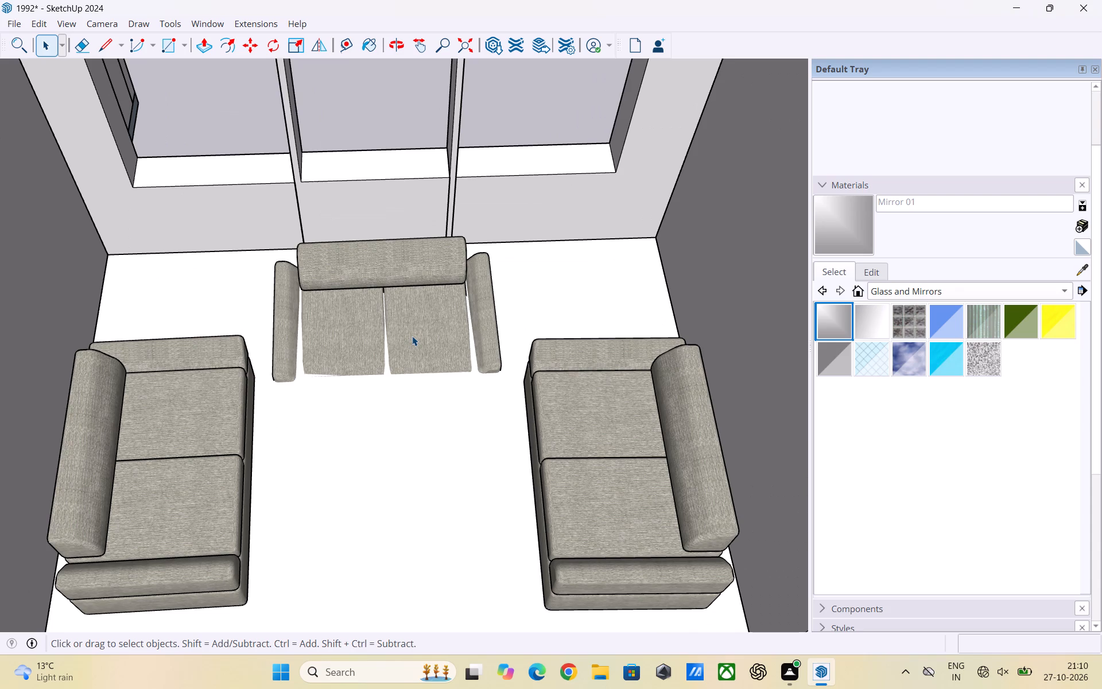
scroll(409, 338, down, 7)
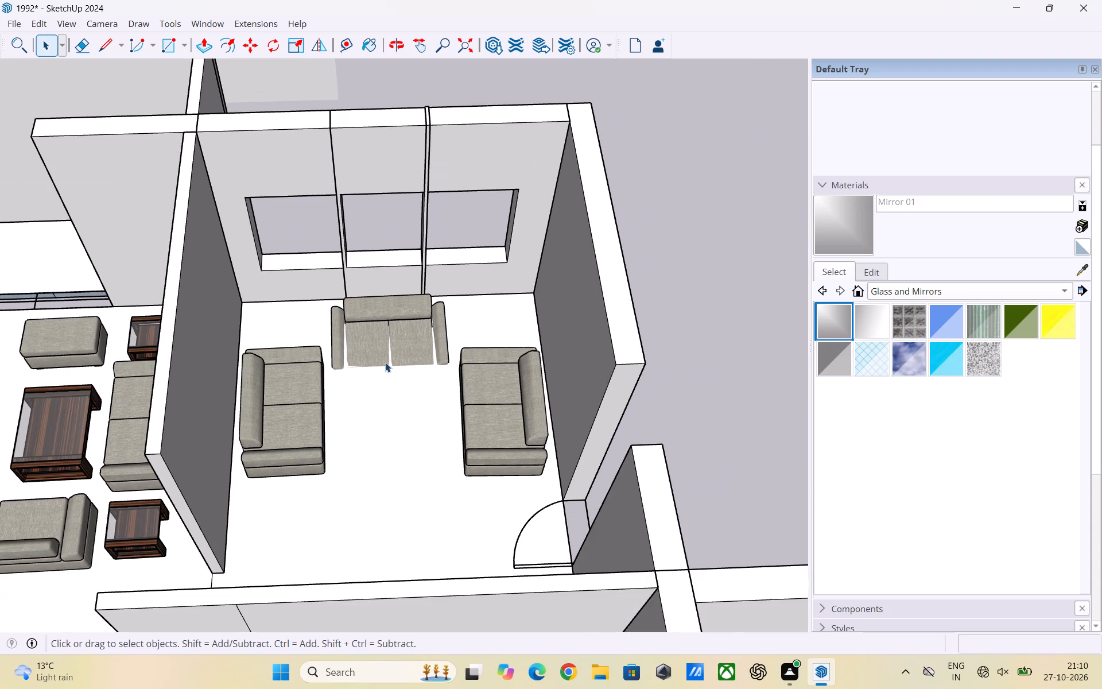
scroll(398, 359, up, 3)
scroll(413, 351, down, 11)
middle_drag(603, 349, 333, 433)
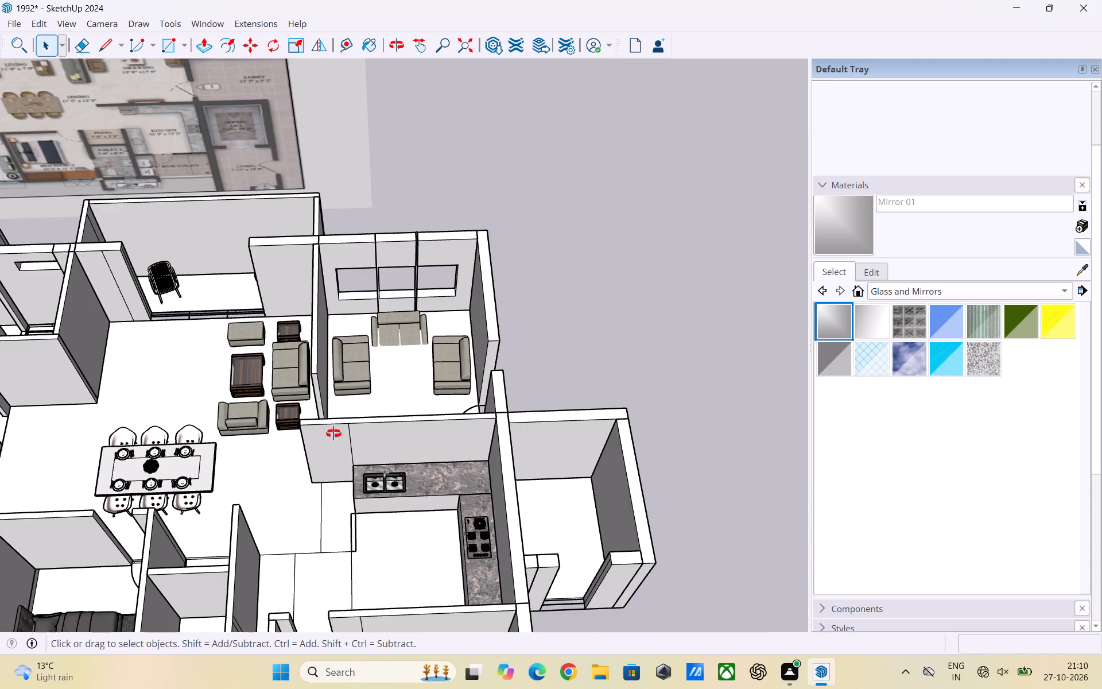
middle_drag(333, 433, 290, 370)
scroll(472, 319, up, 6)
middle_drag(488, 383, 296, 405)
scroll(366, 370, up, 6)
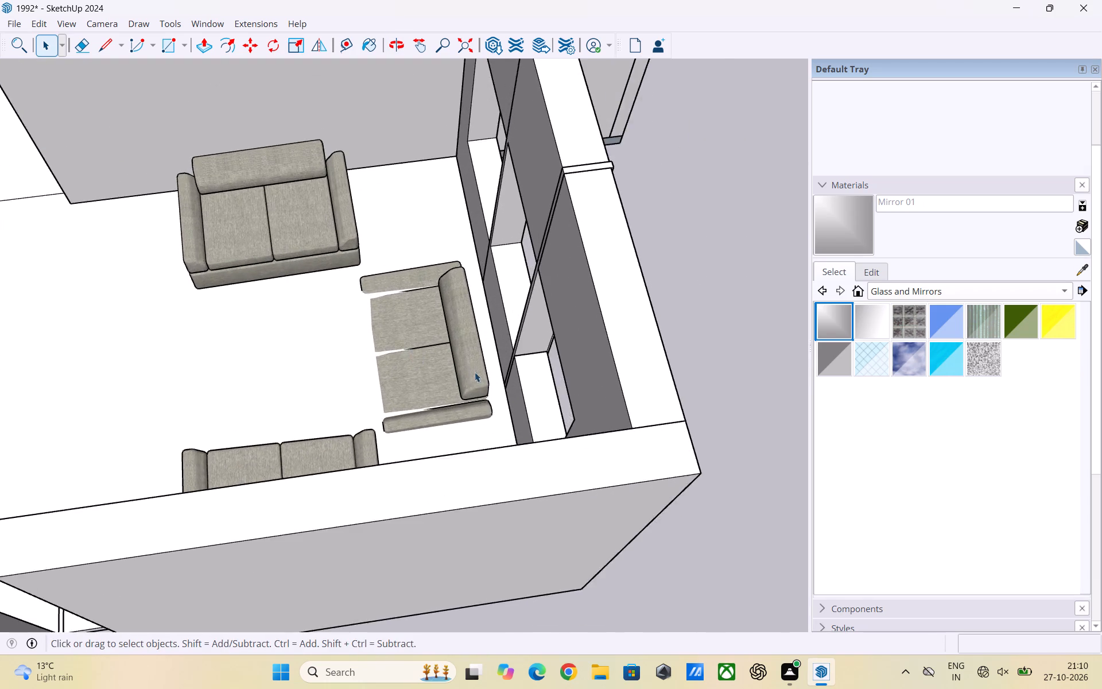
middle_drag(475, 372, 474, 446)
scroll(439, 374, up, 2)
middle_drag(459, 416, 445, 341)
scroll(442, 365, up, 3)
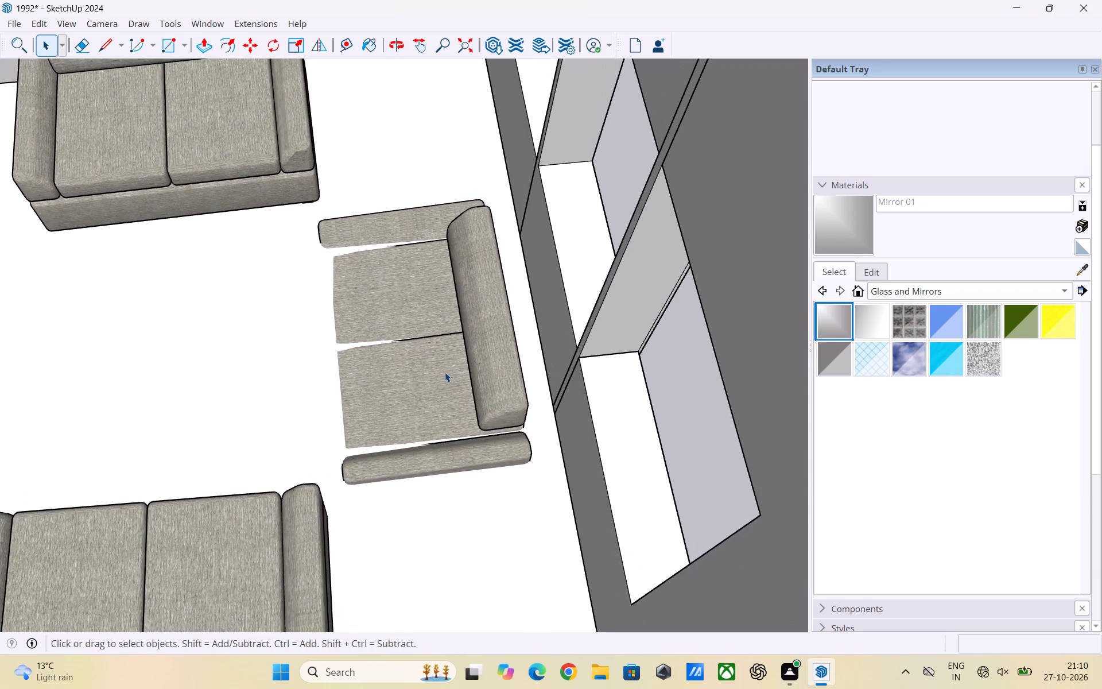
scroll(424, 339, down, 12)
middle_drag(439, 343, 438, 412)
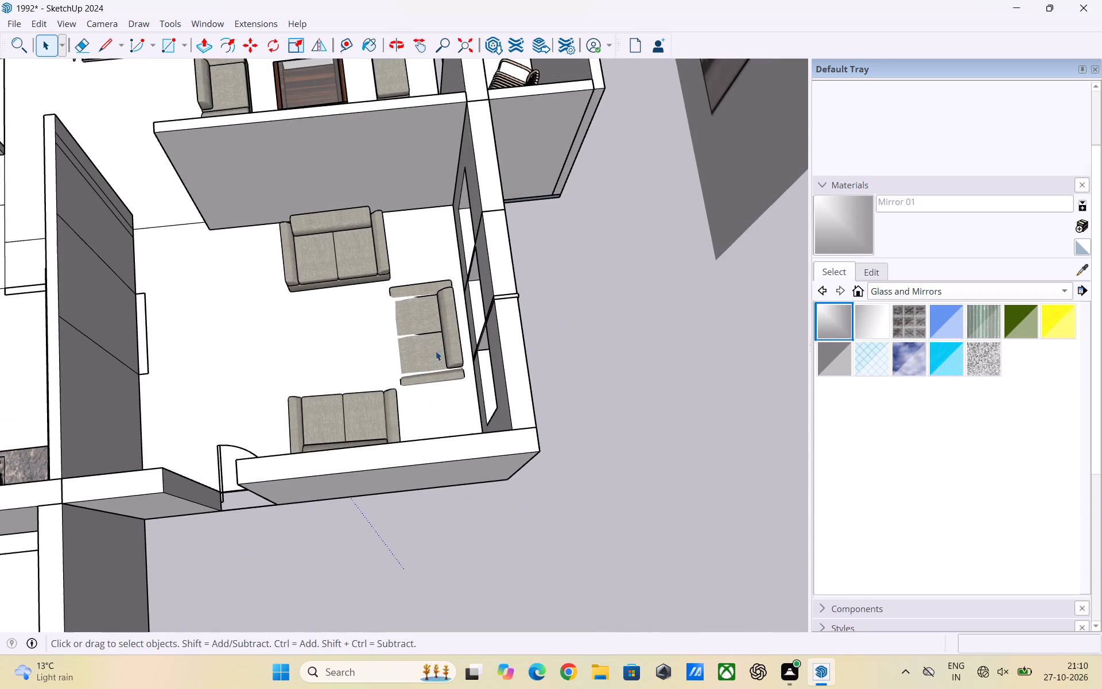
Open the furniture group for editing and select the sofa by the window wall.
scroll(421, 347, down, 3)
middle_drag(451, 359, 409, 385)
click(436, 342)
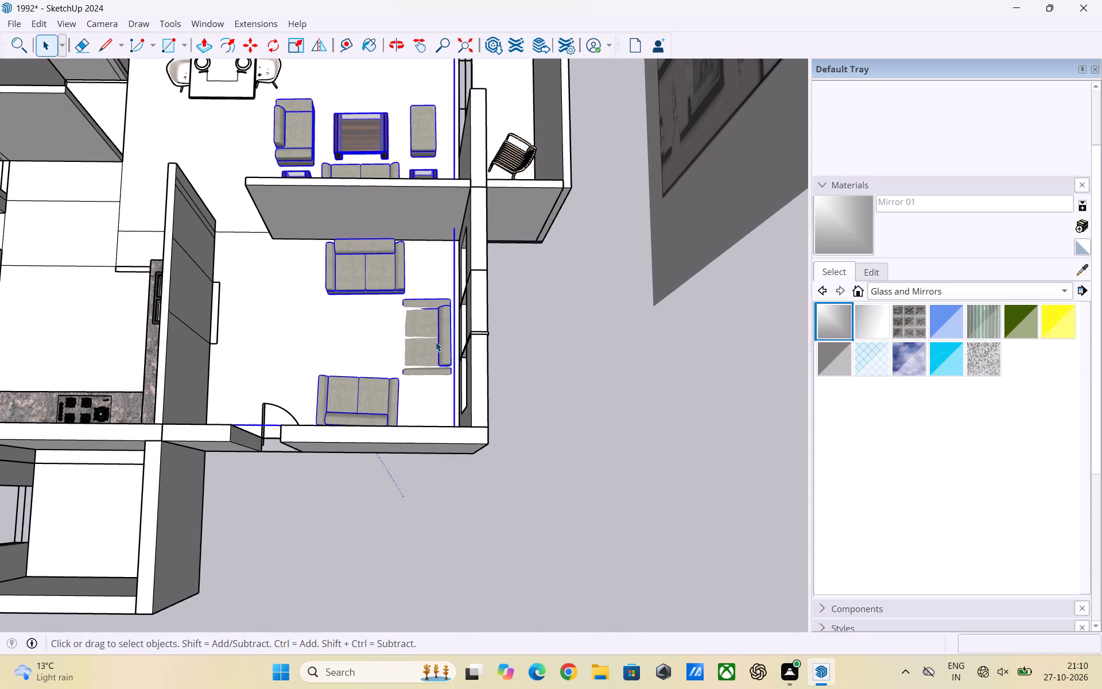
double_click(437, 344)
click(426, 344)
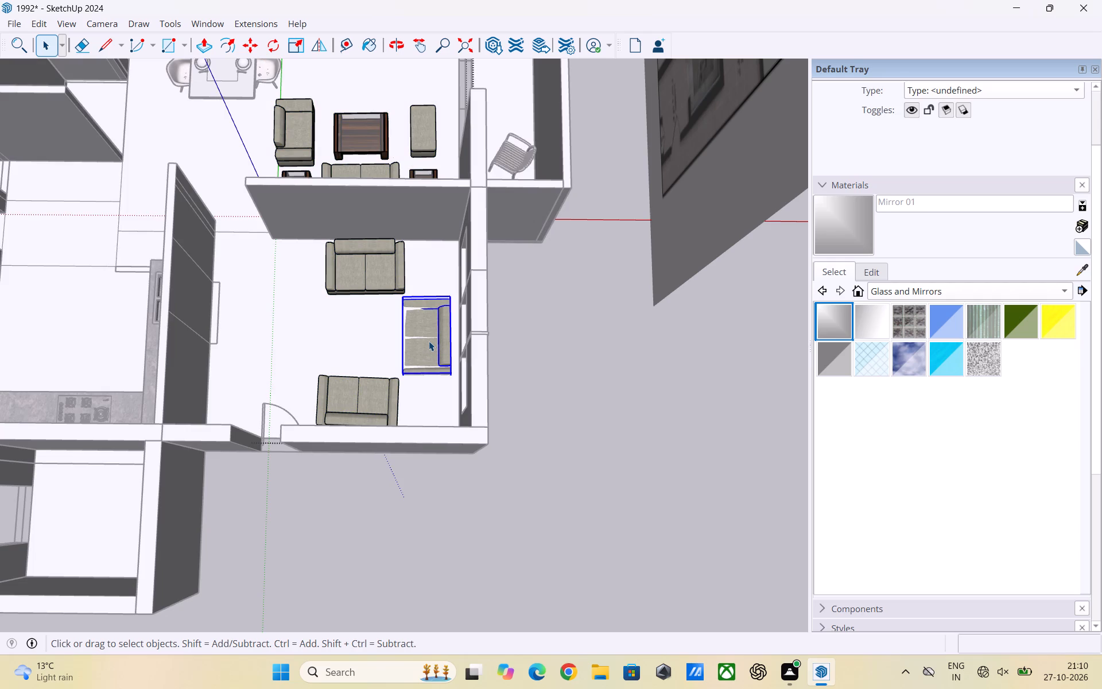
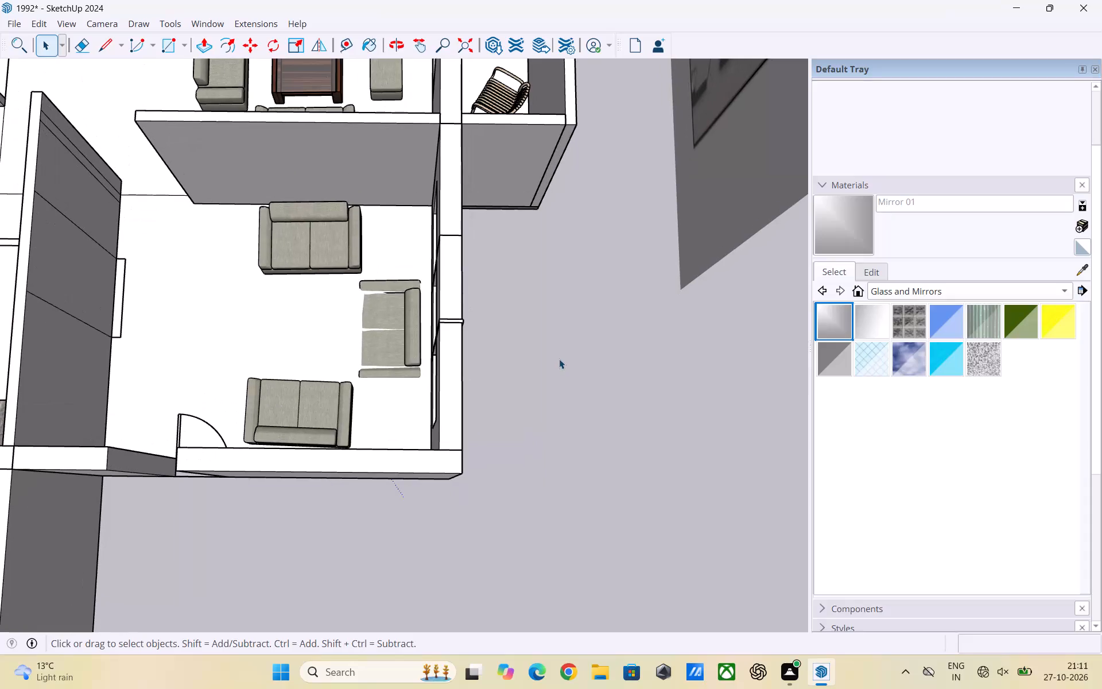
Examine the sitting room's three-sofa arrangement and its surrounding walls from above, both close up and in the wider plan.
scroll(559, 359, down, 2)
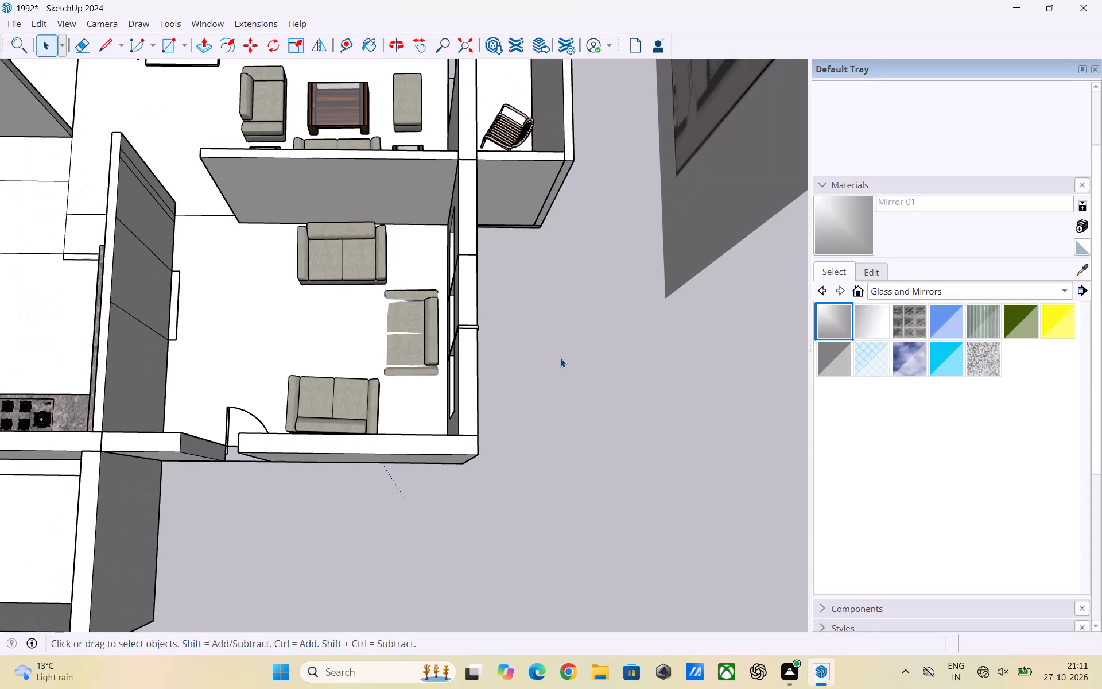
scroll(560, 358, down, 2)
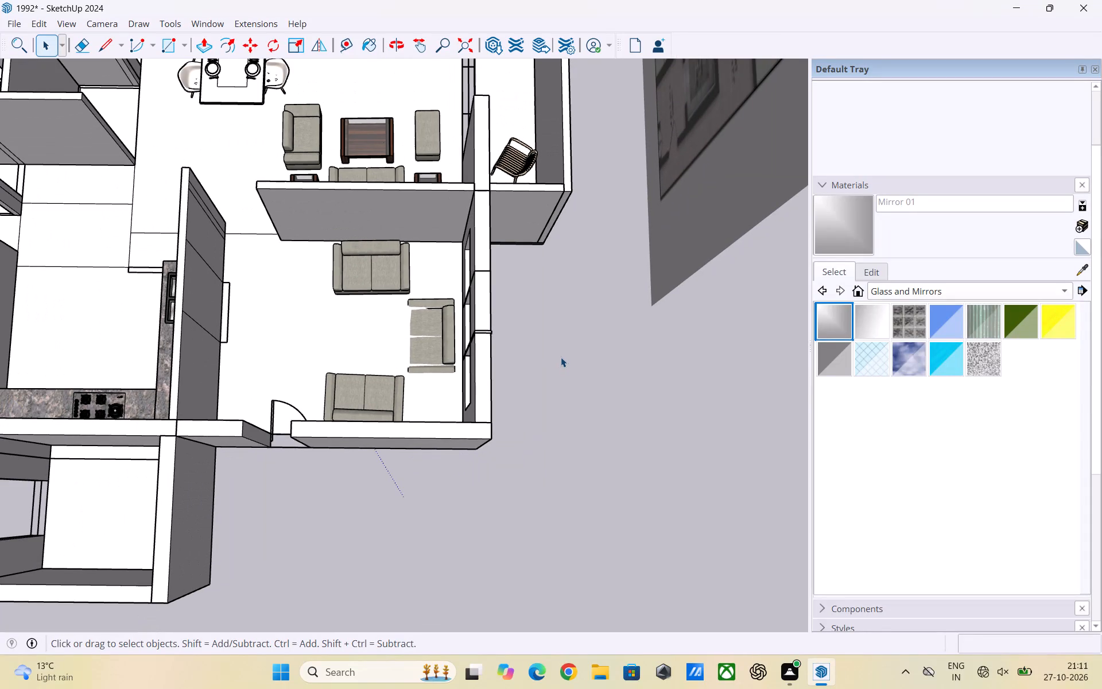
scroll(561, 355, up, 1)
scroll(562, 350, down, 2)
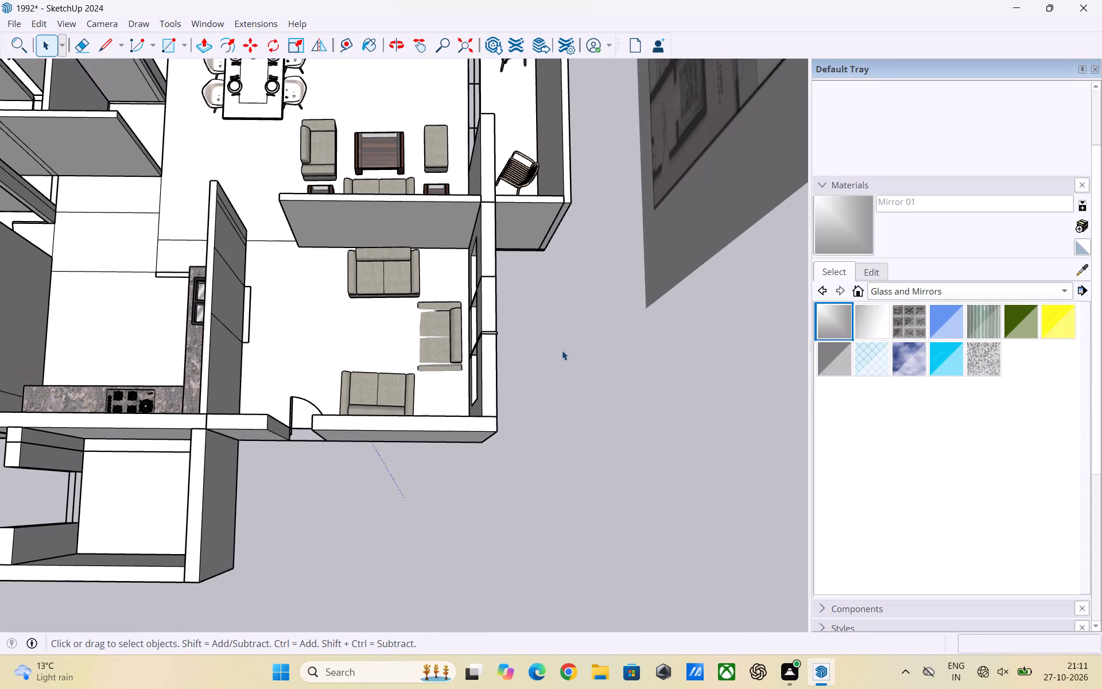
scroll(562, 350, up, 9)
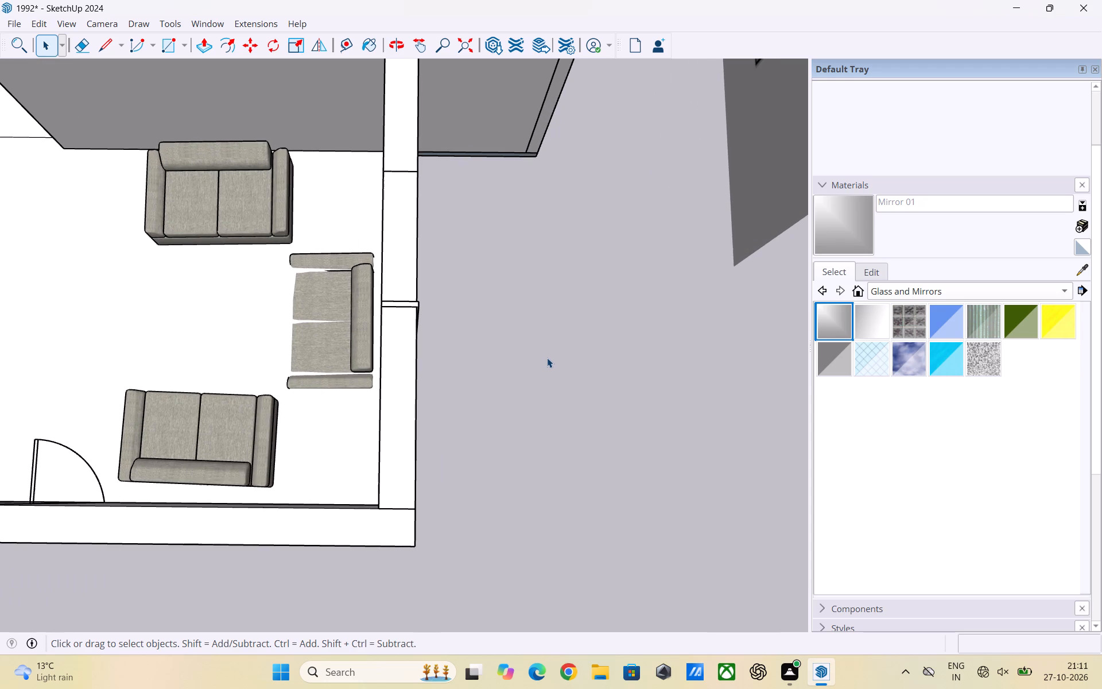
scroll(549, 357, up, 3)
scroll(553, 347, down, 2)
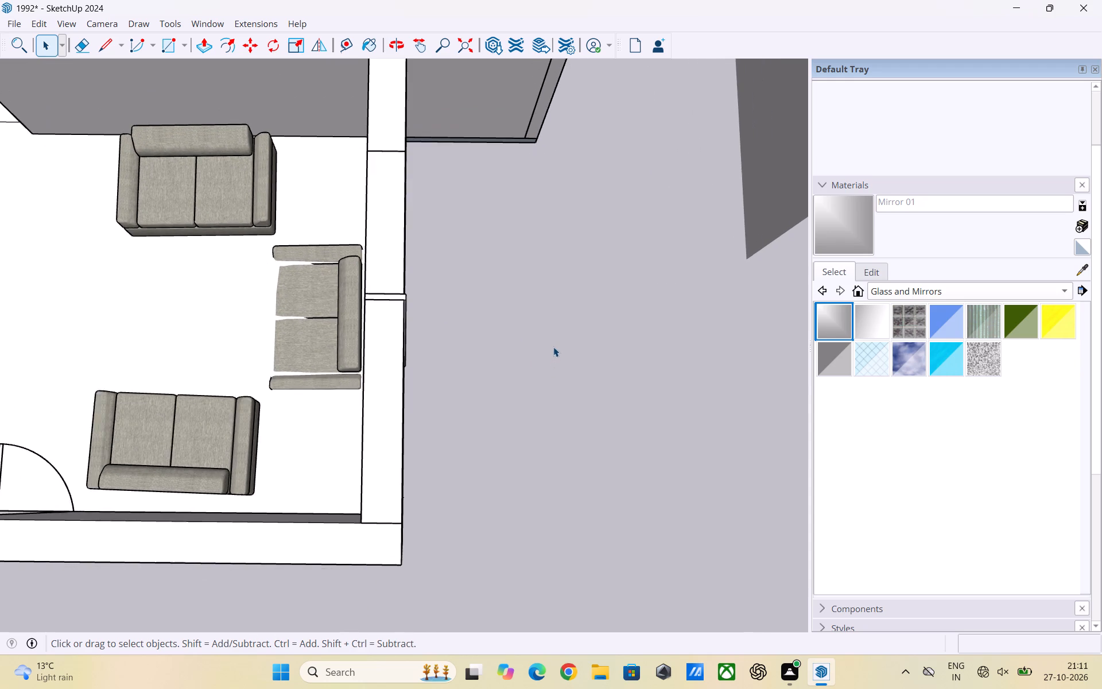
scroll(553, 347, down, 5)
scroll(521, 343, up, 3)
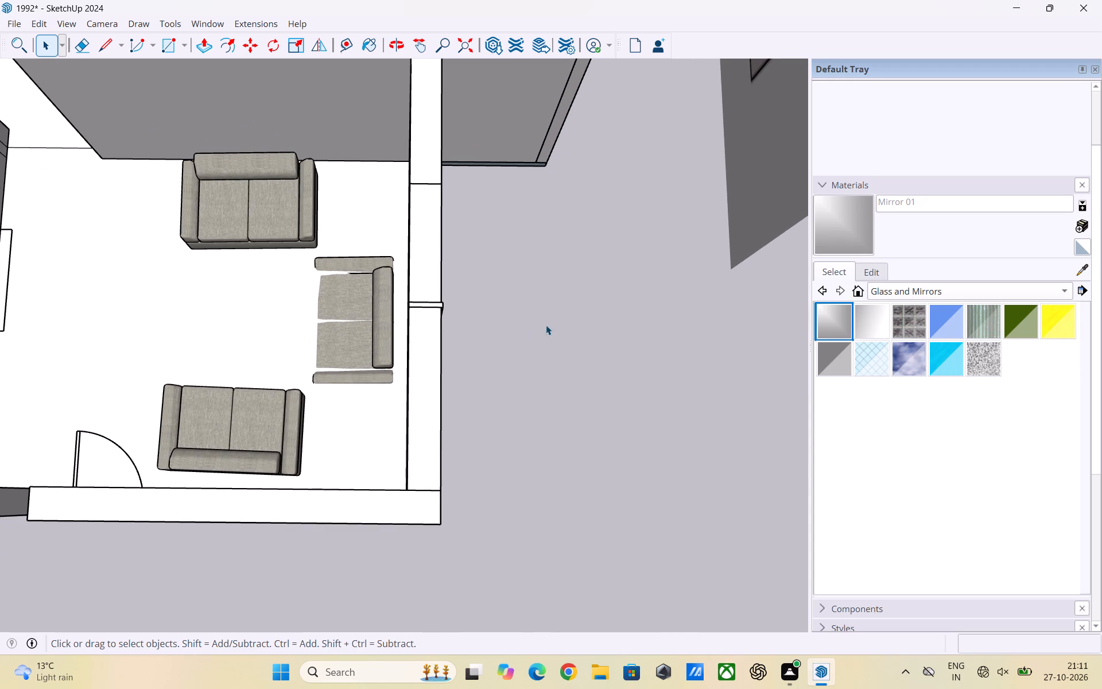
scroll(554, 323, down, 4)
scroll(510, 361, up, 6)
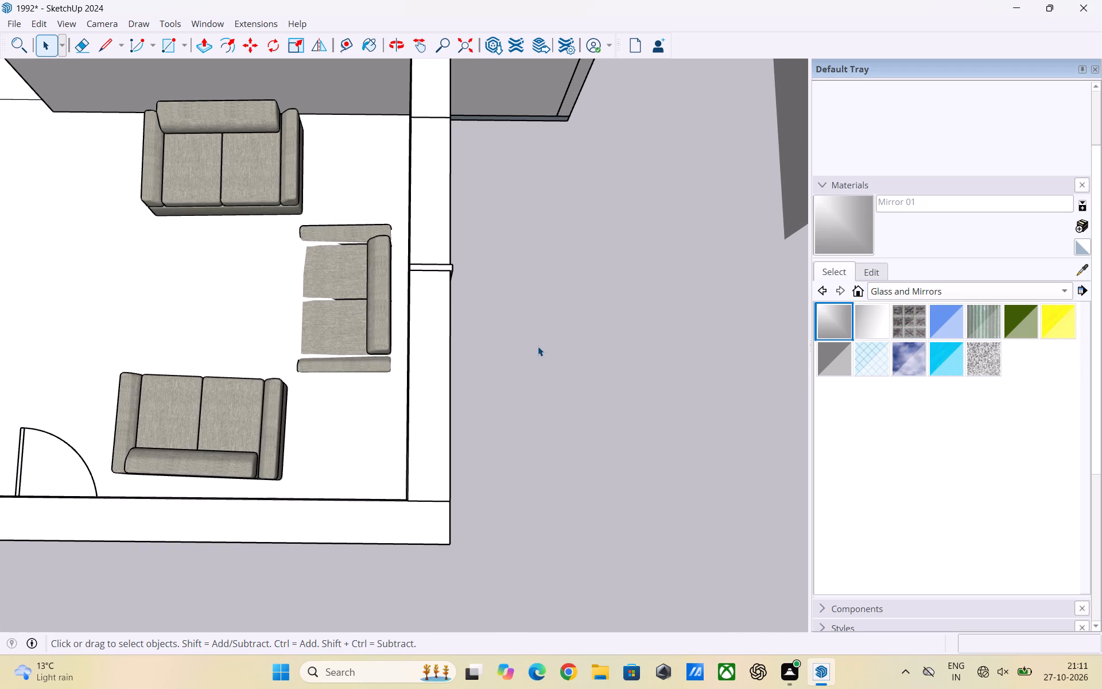
scroll(586, 370, up, 2)
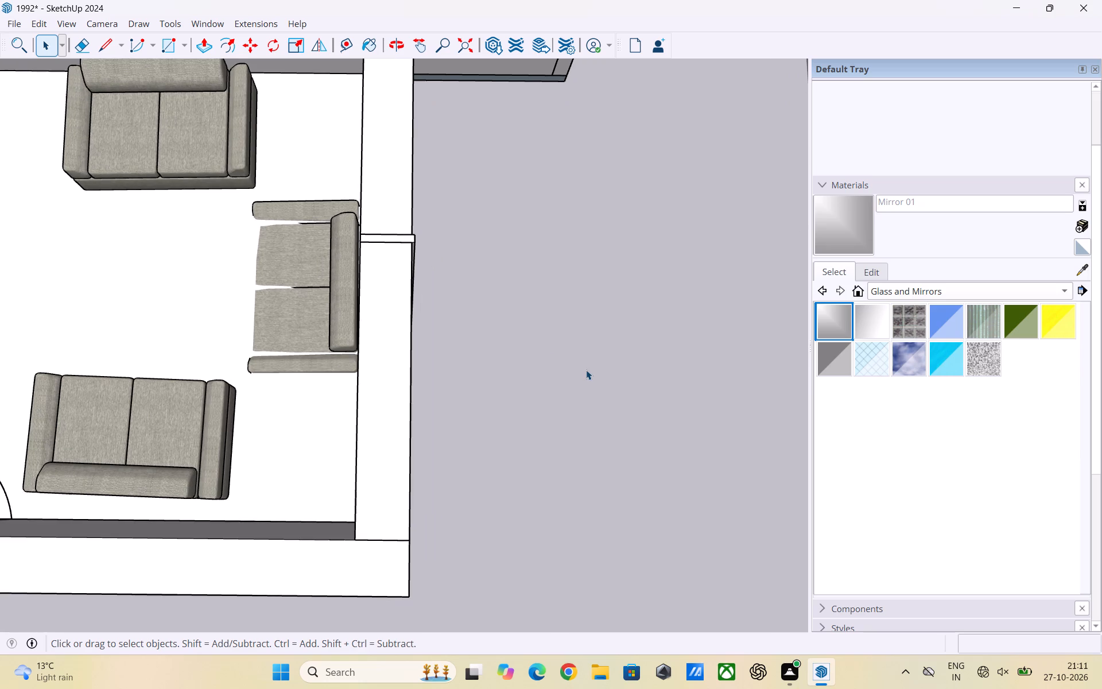
scroll(597, 361, up, 6)
scroll(595, 362, down, 4)
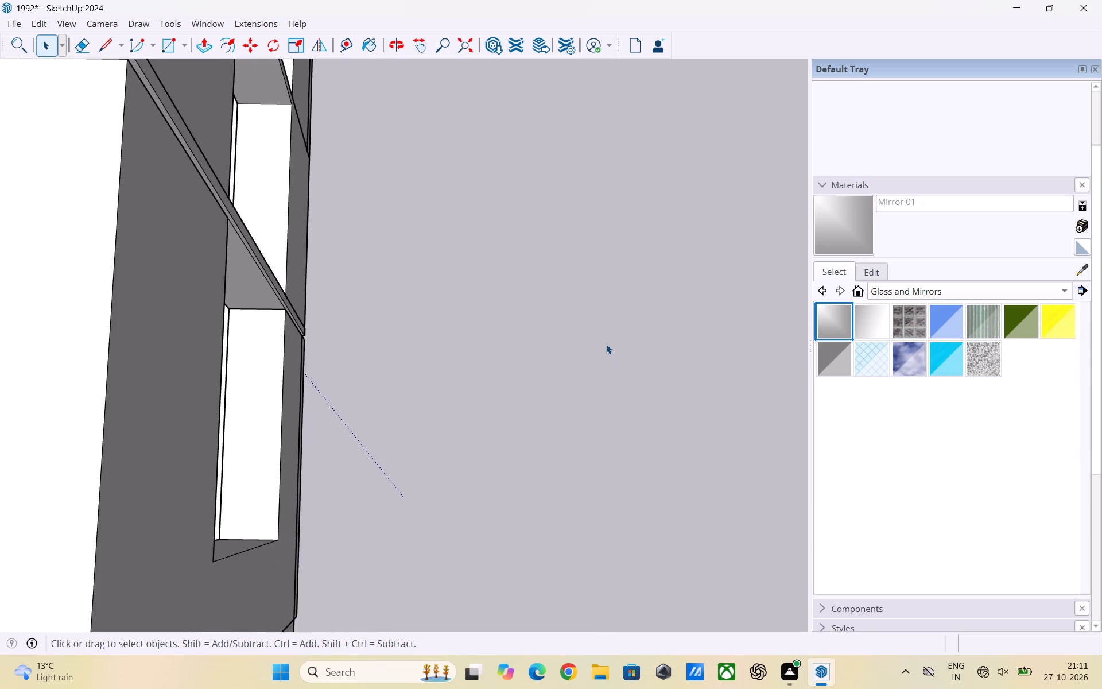
scroll(606, 344, down, 7)
scroll(600, 353, up, 3)
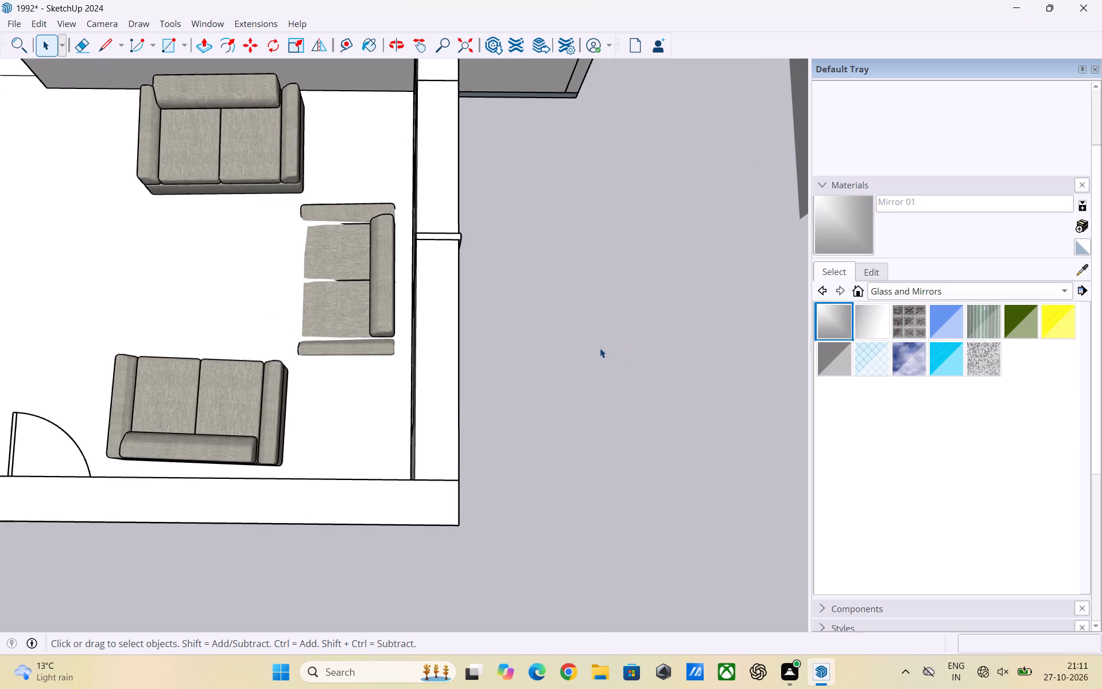
scroll(601, 334, down, 6)
Examine the sitting room's sofas and window openings from inside the house and from outside the window wall.
middle_drag(443, 348, 555, 195)
scroll(472, 249, up, 3)
middle_drag(352, 284, 381, 281)
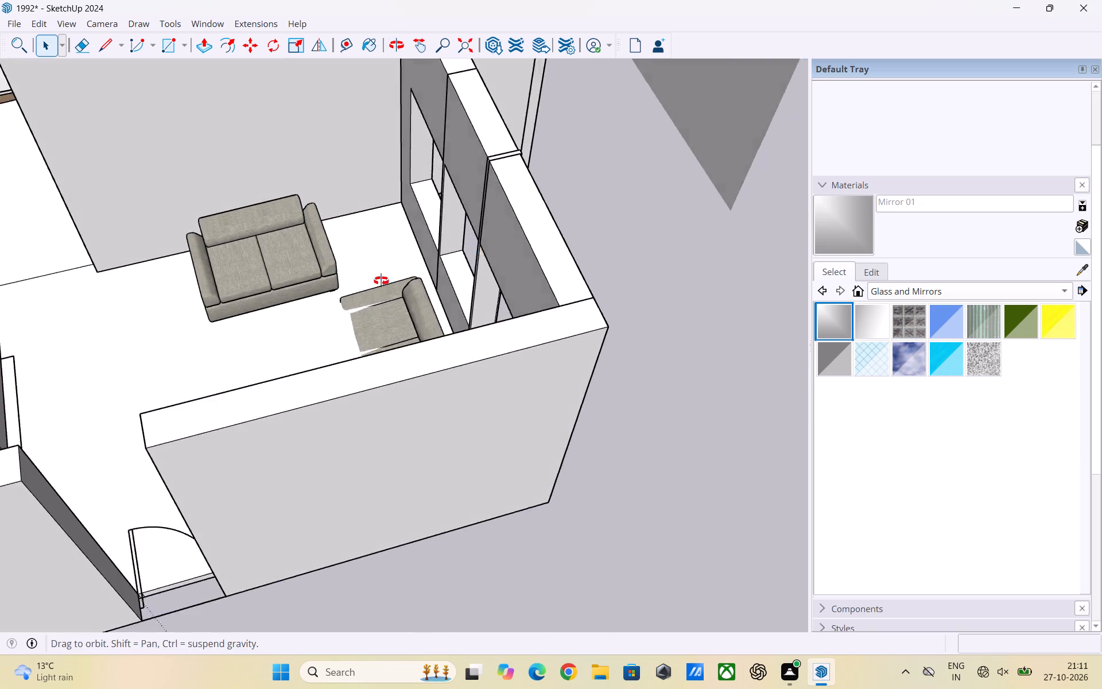
middle_drag(381, 281, 635, 195)
scroll(639, 193, down, 4)
middle_drag(464, 228, 557, 183)
scroll(557, 183, up, 1)
scroll(424, 216, up, 3)
middle_drag(437, 239, 534, 191)
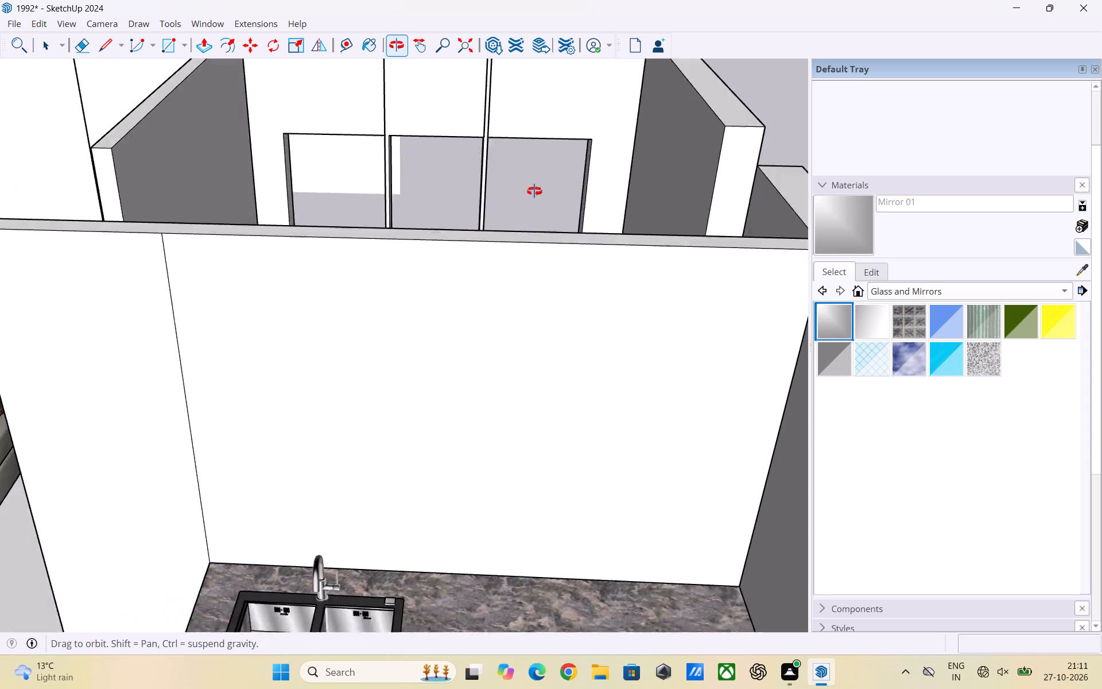
middle_drag(534, 191, 544, 184)
scroll(545, 182, down, 3)
middle_drag(598, 189, 211, 276)
scroll(608, 242, down, 2)
middle_drag(732, 254, 325, 271)
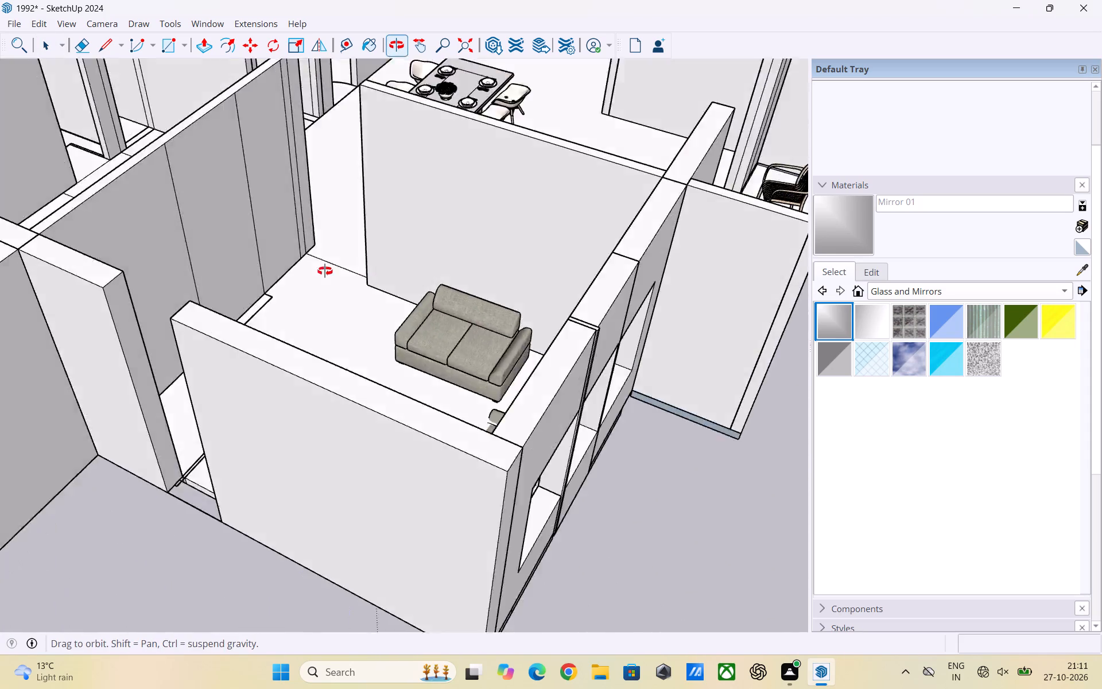
middle_drag(325, 271, 289, 240)
scroll(630, 328, up, 3)
middle_drag(580, 424, 429, 305)
scroll(478, 315, up, 3)
scroll(533, 351, down, 6)
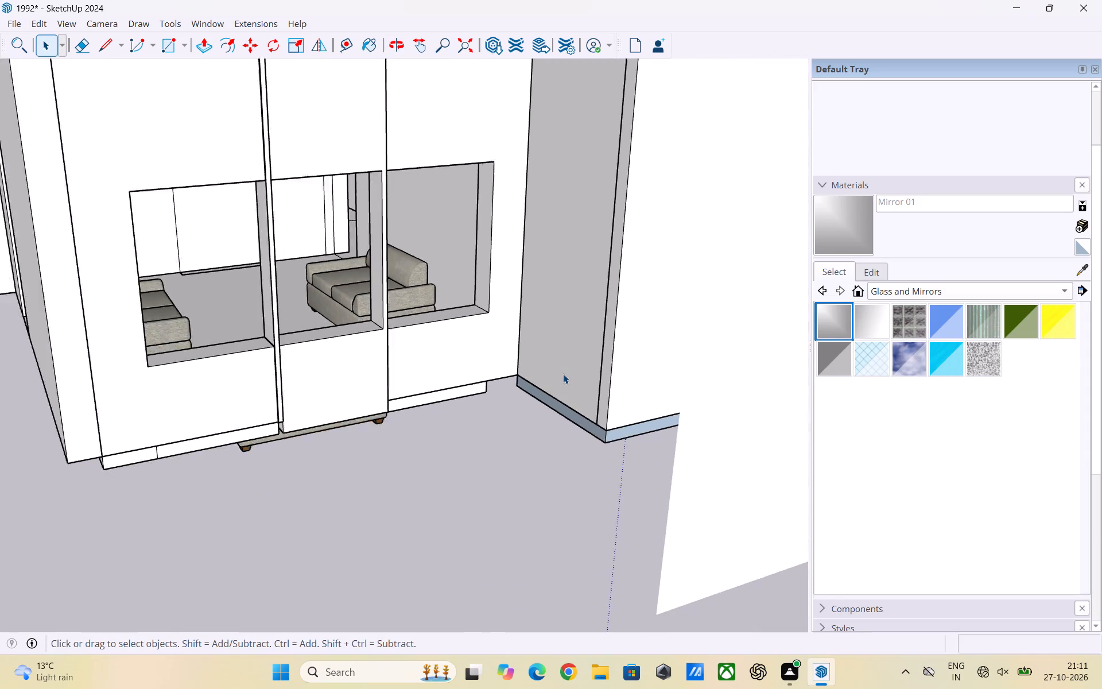
scroll(563, 374, down, 3)
middle_drag(561, 386, 388, 409)
Review the whole furnished house from outside, covering the window openings, bedrooms, dining area, kitchen and sitting room.
scroll(598, 393, down, 2)
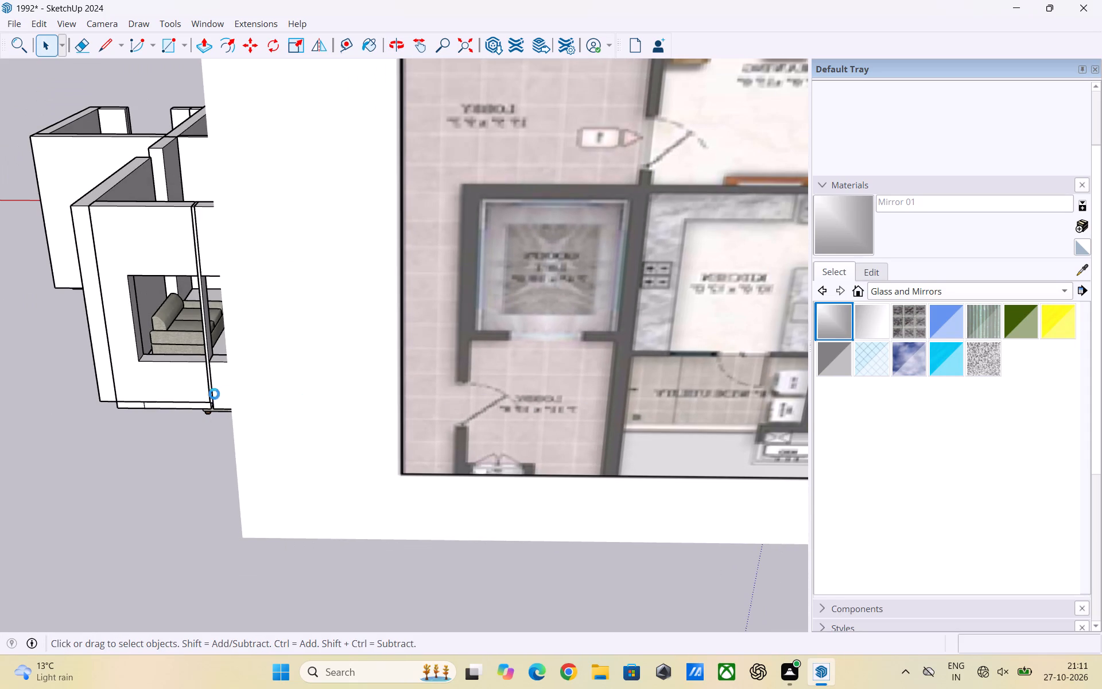
middle_drag(216, 394, 608, 385)
scroll(172, 363, down, 3)
middle_drag(125, 380, 425, 396)
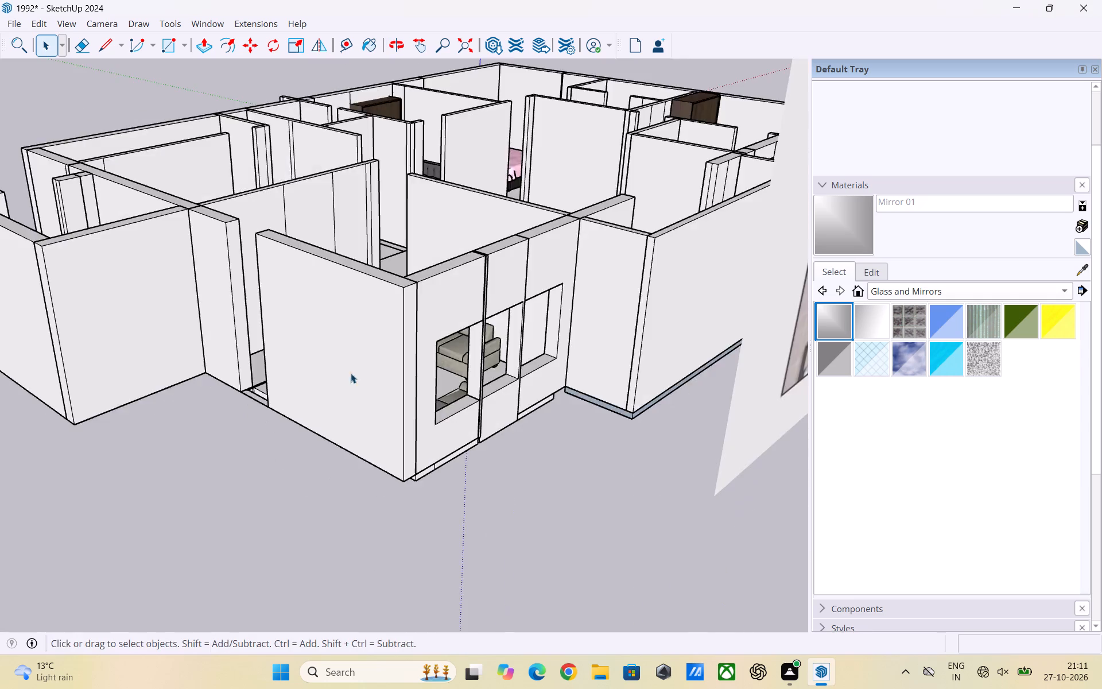
scroll(104, 375, down, 3)
middle_drag(34, 402, 340, 473)
scroll(0, 362, down, 3)
middle_drag(2, 382, 353, 407)
scroll(214, 338, up, 2)
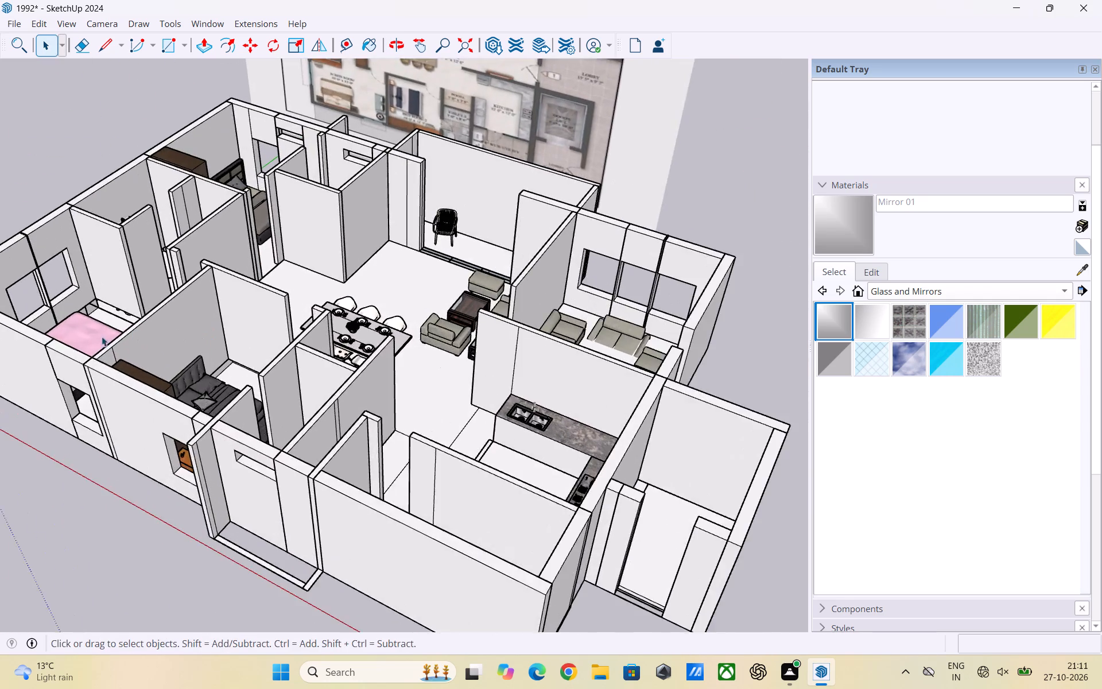
middle_drag(103, 344, 230, 344)
Open the SketchUp model 1457 SFT WEST FACING from the 26TH folder under BLESSED REVENUE, Work done pdf, OCT 2026.
double_click(600, 671)
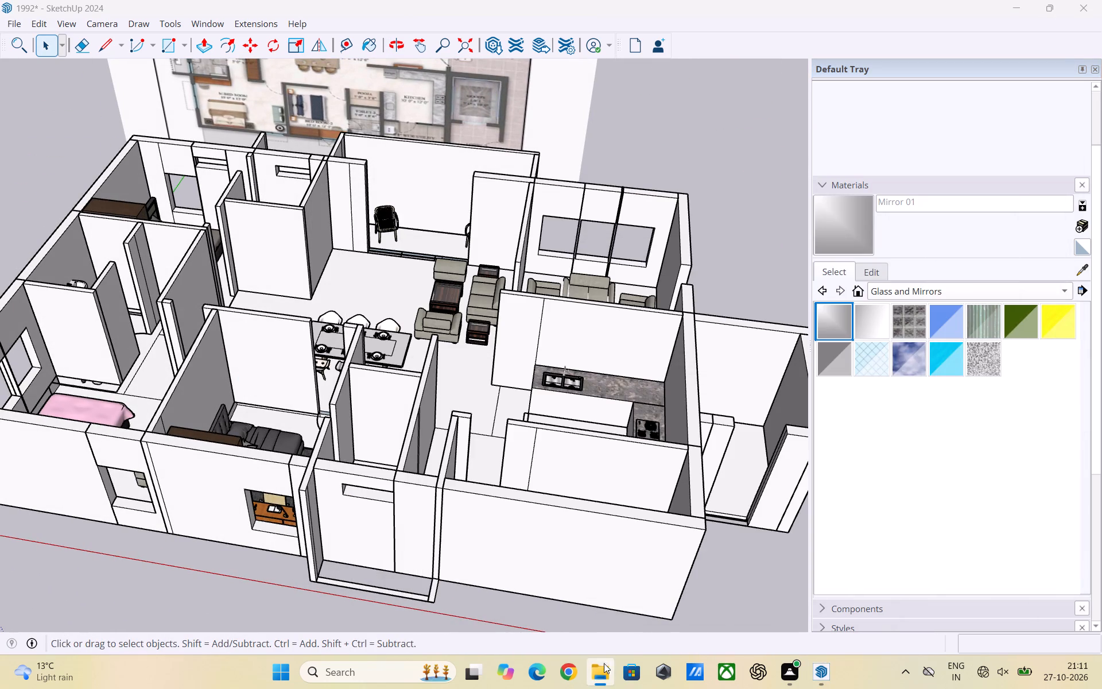
click(604, 669)
double_click(508, 295)
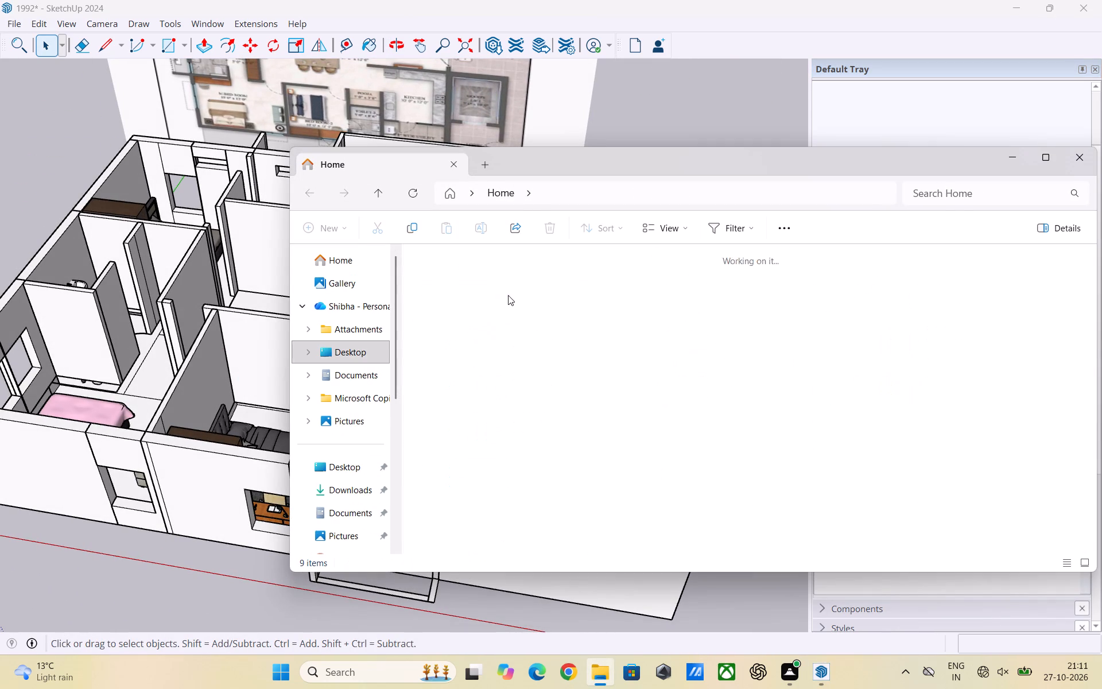
double_click(451, 285)
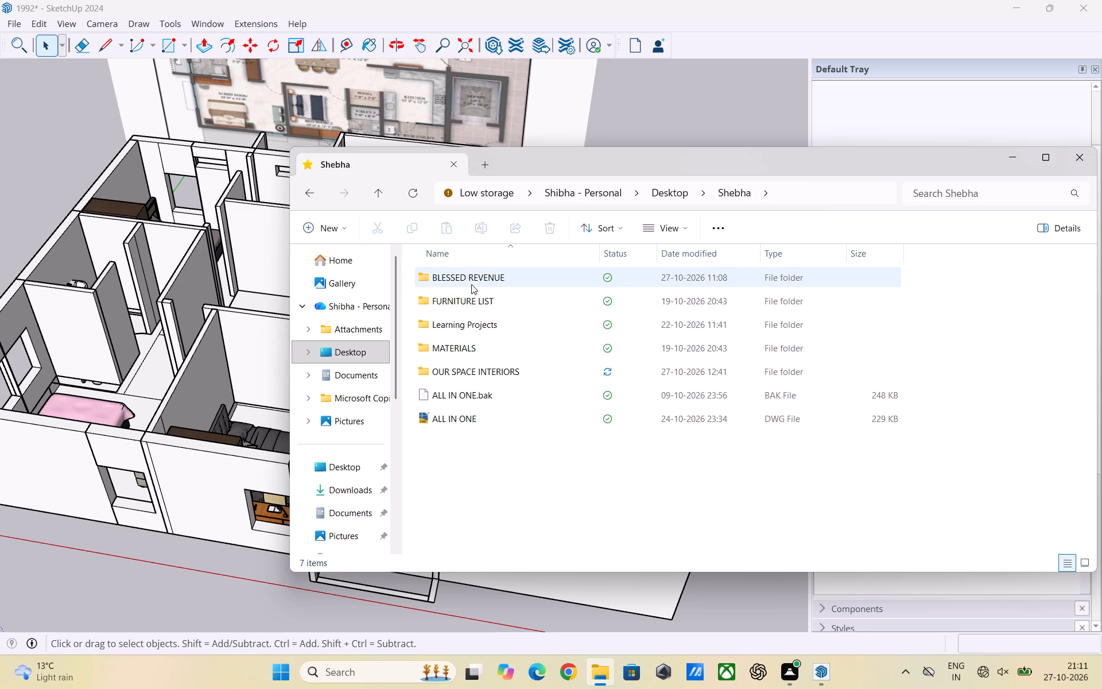
double_click(474, 279)
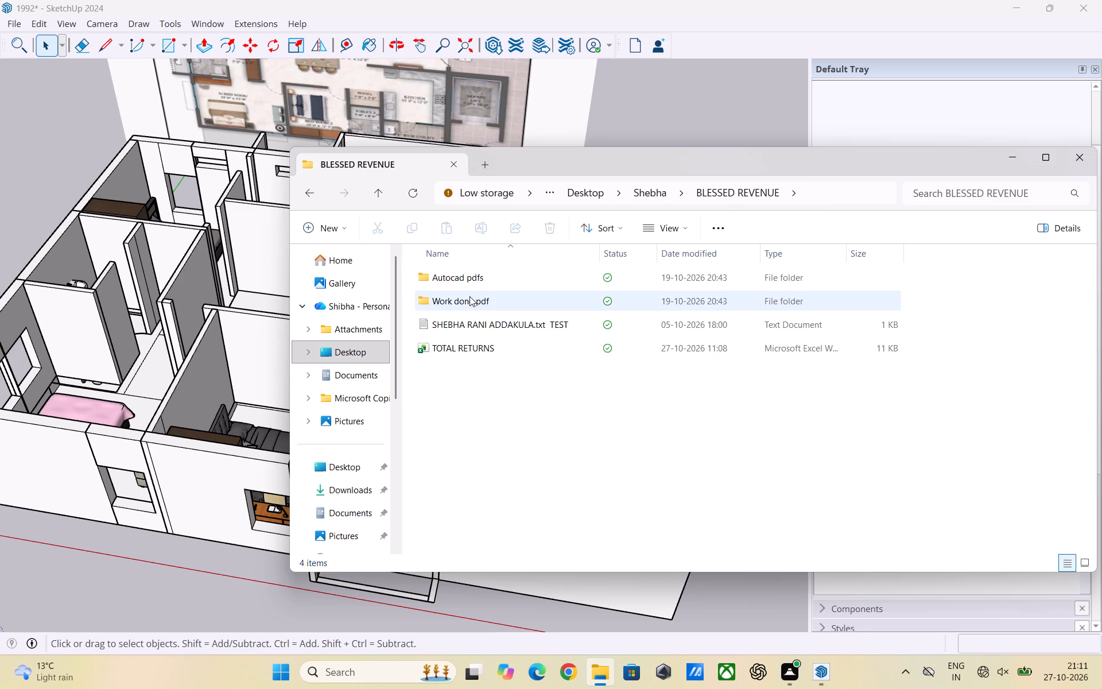
double_click(472, 301)
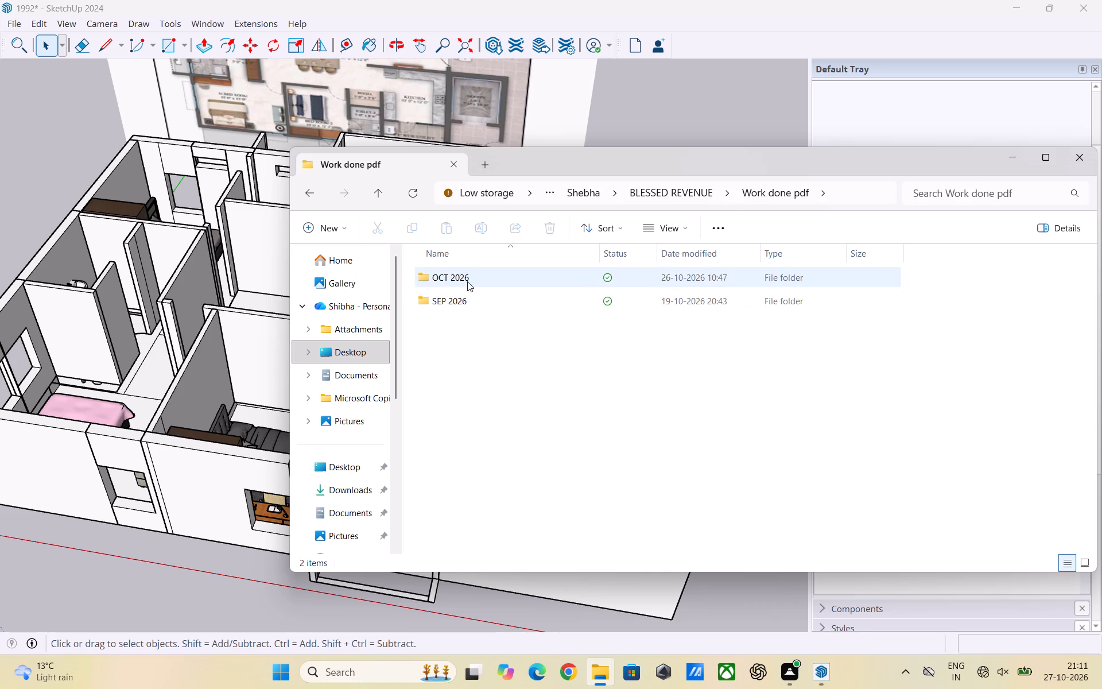
double_click(467, 281)
scroll(513, 430, down, 10)
double_click(483, 541)
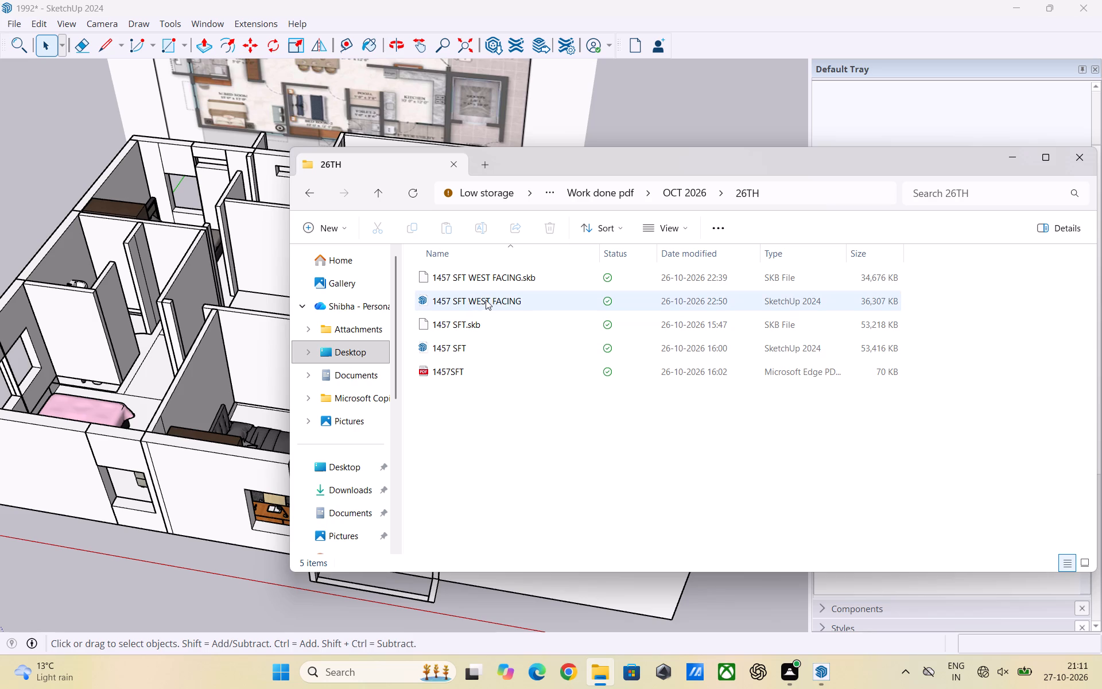
double_click(486, 300)
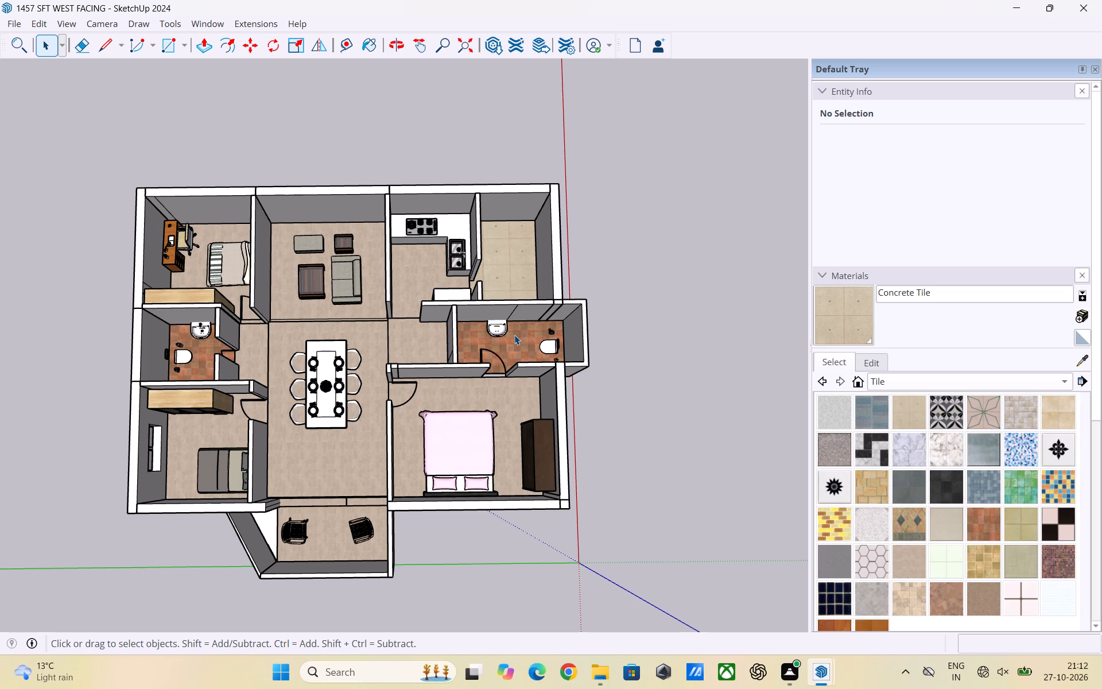
Review the layout of the 1457 SFT WEST FACING house, moving in towards the bedroom with the wooden-sided wardrobe and window.
scroll(510, 288, up, 2)
scroll(505, 276, down, 3)
middle_drag(397, 396, 369, 260)
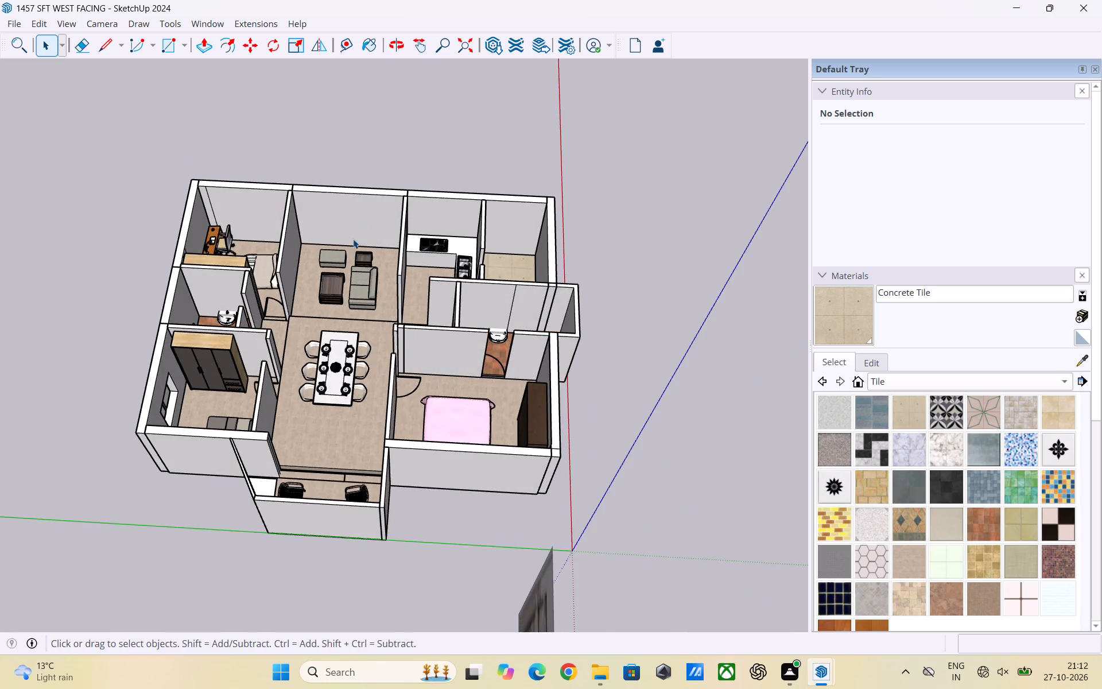
scroll(352, 241, up, 3)
middle_drag(422, 368, 59, 371)
scroll(56, 211, up, 2)
scroll(146, 196, up, 2)
middle_drag(146, 198, 127, 185)
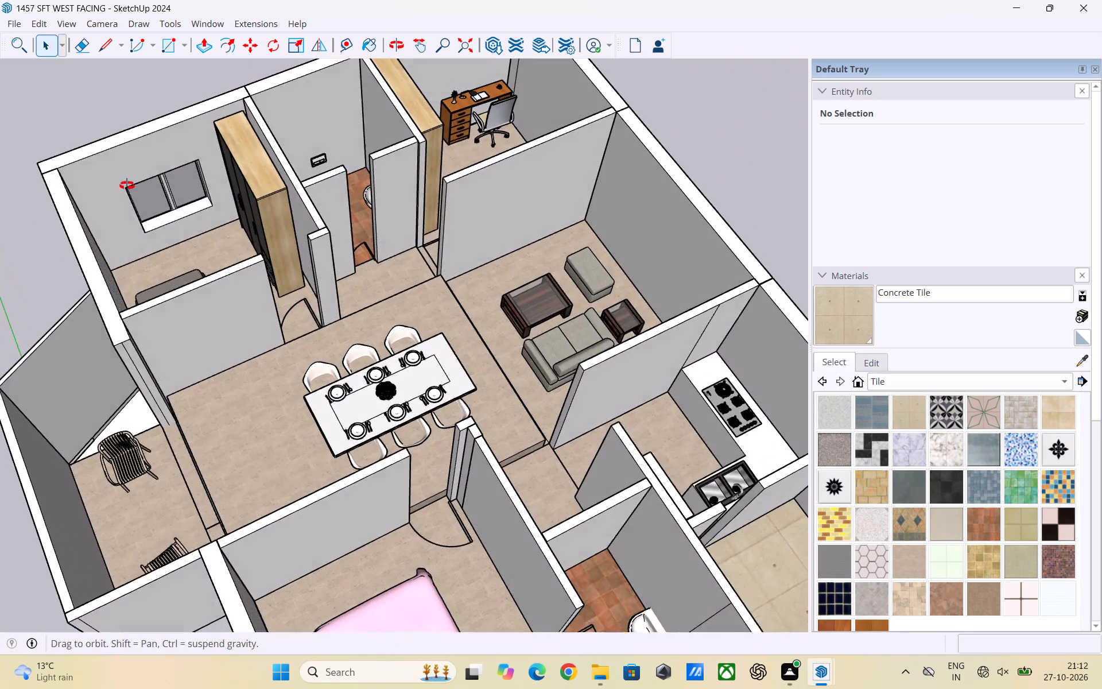
middle_drag(127, 185, 137, 118)
scroll(177, 201, up, 3)
middle_drag(219, 254, 166, 144)
scroll(165, 177, up, 1)
Examine the framed two-pane window beside the wooden-sided wardrobe in the 1457 SFT WEST FACING bedroom.
scroll(188, 150, up, 3)
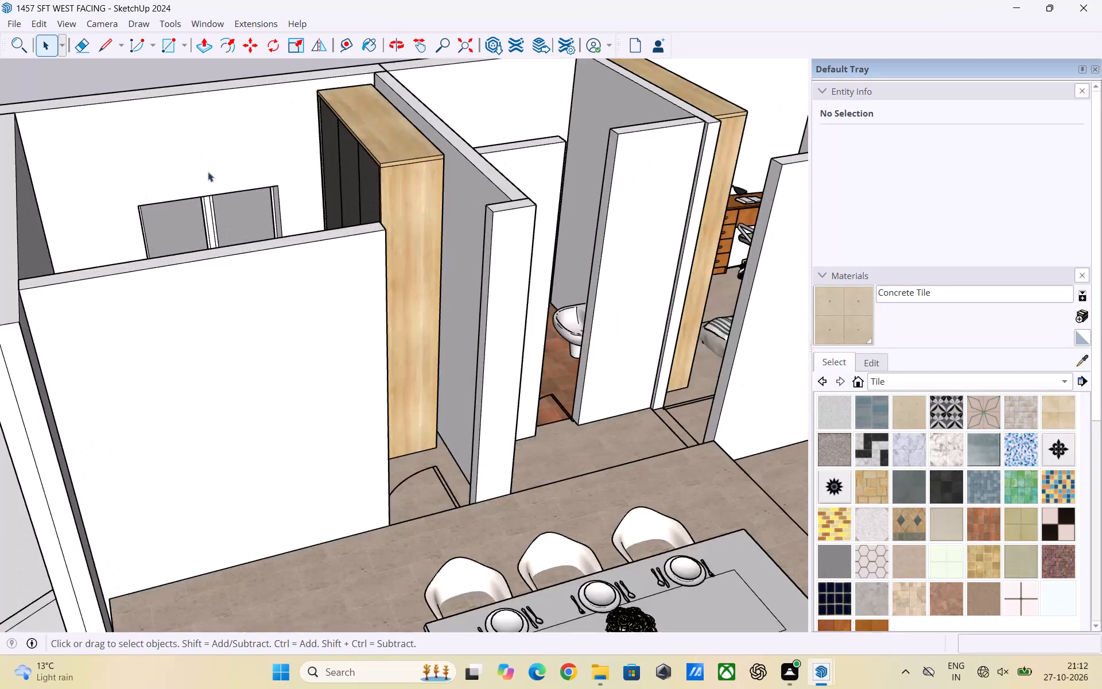
scroll(208, 172, up, 8)
middle_drag(314, 246, 230, 266)
scroll(433, 262, down, 3)
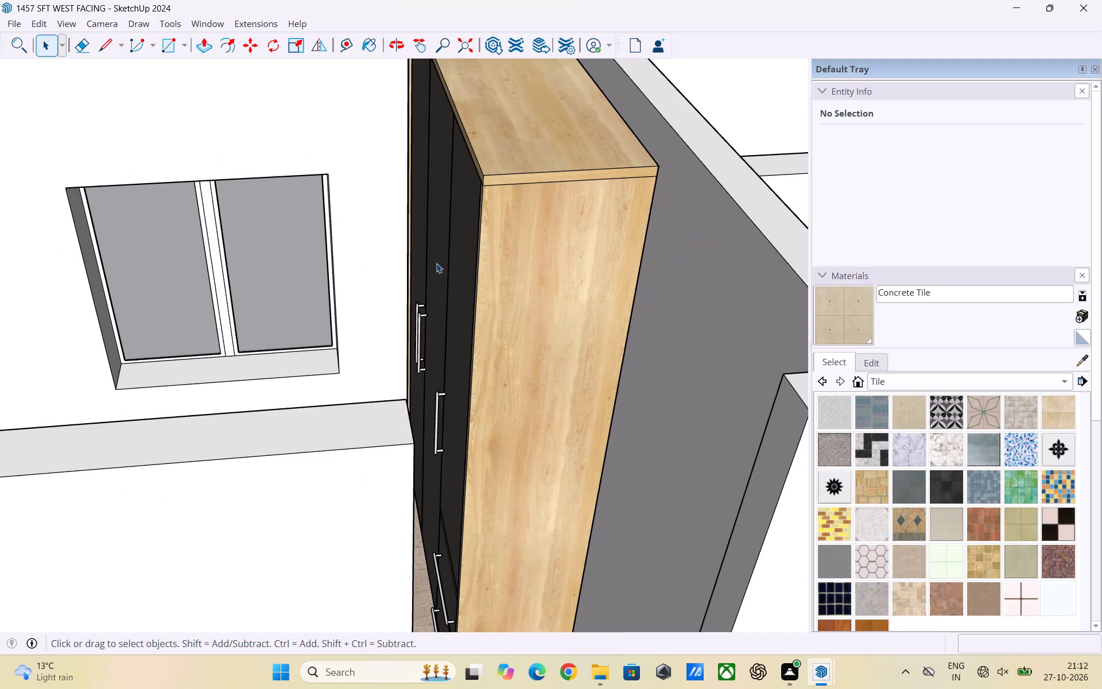
scroll(110, 262, up, 7)
middle_drag(102, 270, 157, 212)
scroll(215, 262, up, 3)
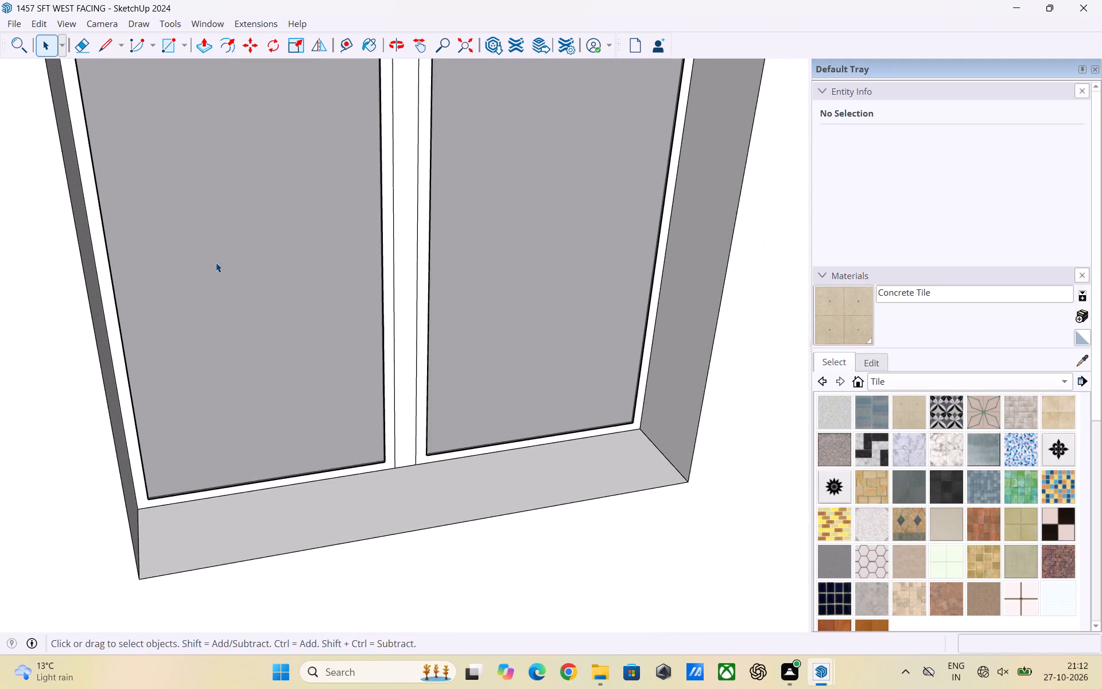
scroll(216, 262, down, 6)
middle_drag(333, 301, 285, 284)
scroll(365, 303, down, 2)
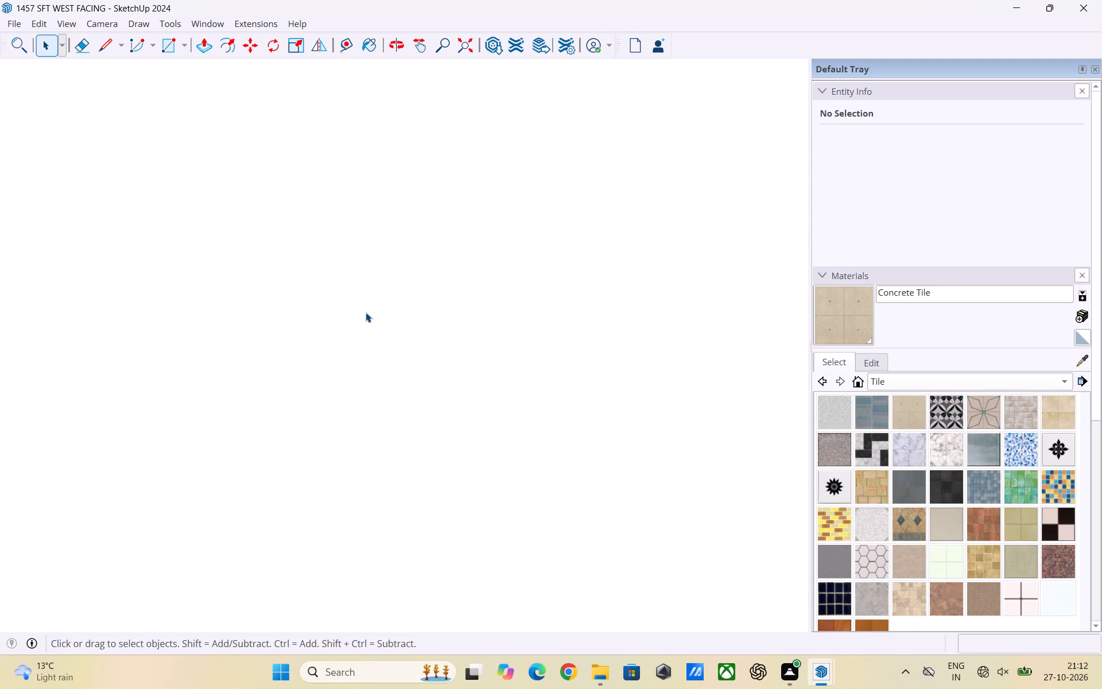
scroll(366, 312, down, 20)
scroll(366, 312, down, 6)
scroll(301, 358, down, 10)
scroll(385, 407, up, 1)
scroll(380, 407, down, 16)
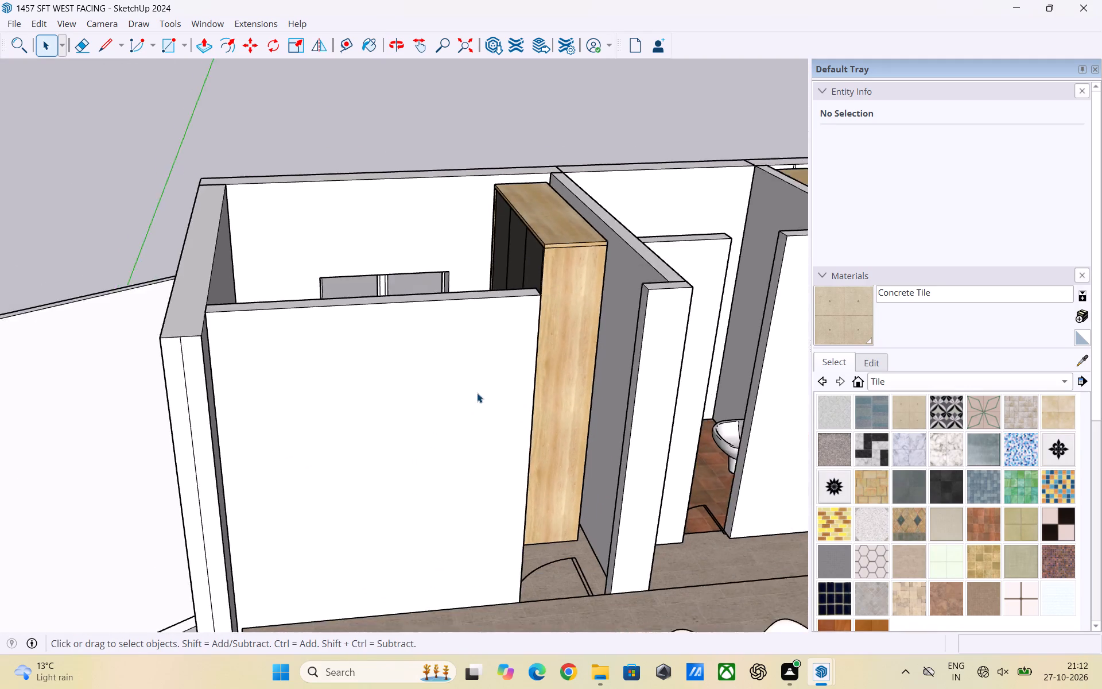
Inspect the same bedroom window from inside the room, covering its frame, central mullion, panes and sill recess.
scroll(477, 393, down, 3)
middle_drag(512, 401, 404, 423)
scroll(413, 320, up, 5)
middle_drag(491, 359, 382, 398)
scroll(424, 306, up, 3)
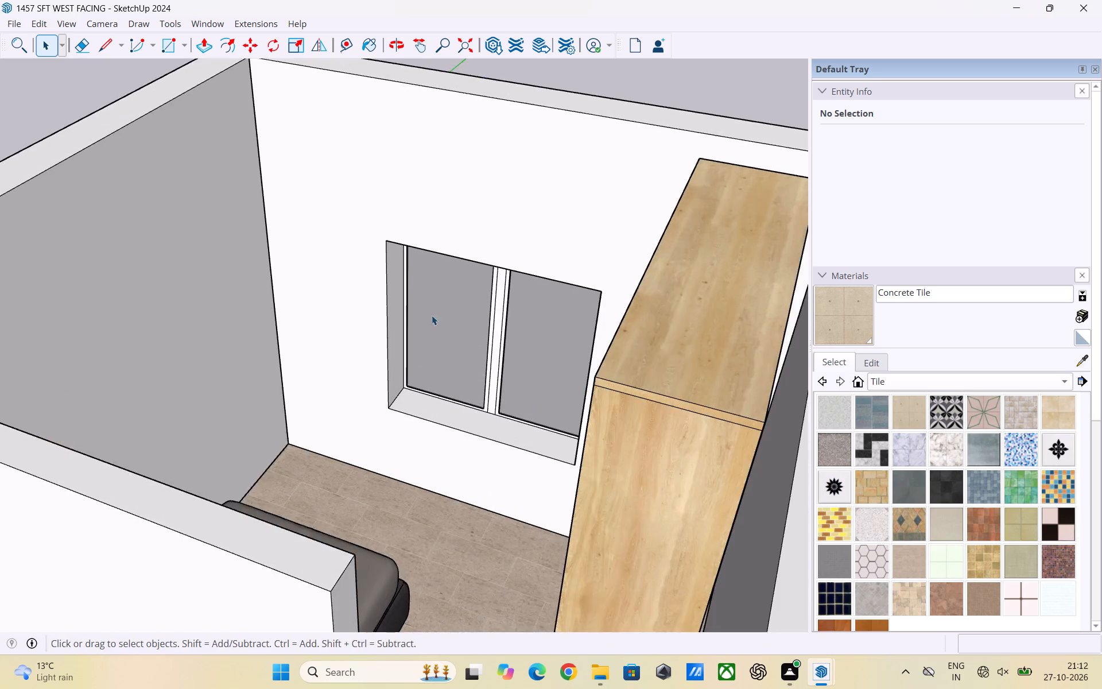
scroll(432, 315, up, 3)
middle_drag(434, 340, 467, 288)
middle_drag(620, 333, 513, 355)
scroll(404, 315, up, 4)
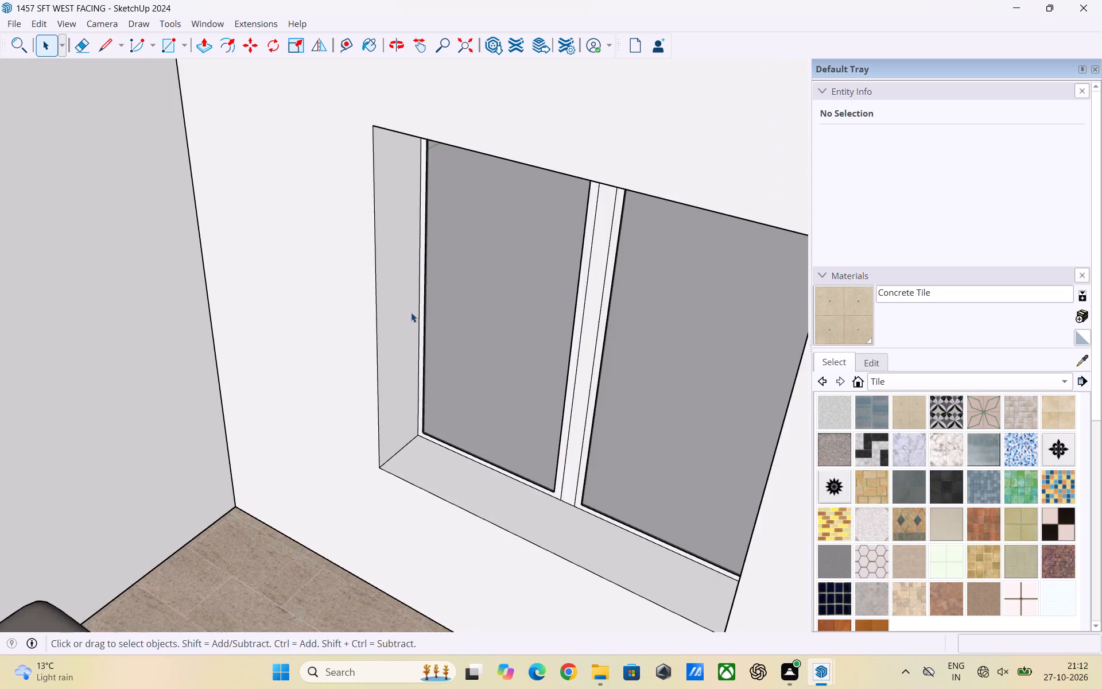
scroll(411, 312, up, 4)
middle_drag(420, 320, 453, 273)
scroll(455, 280, down, 1)
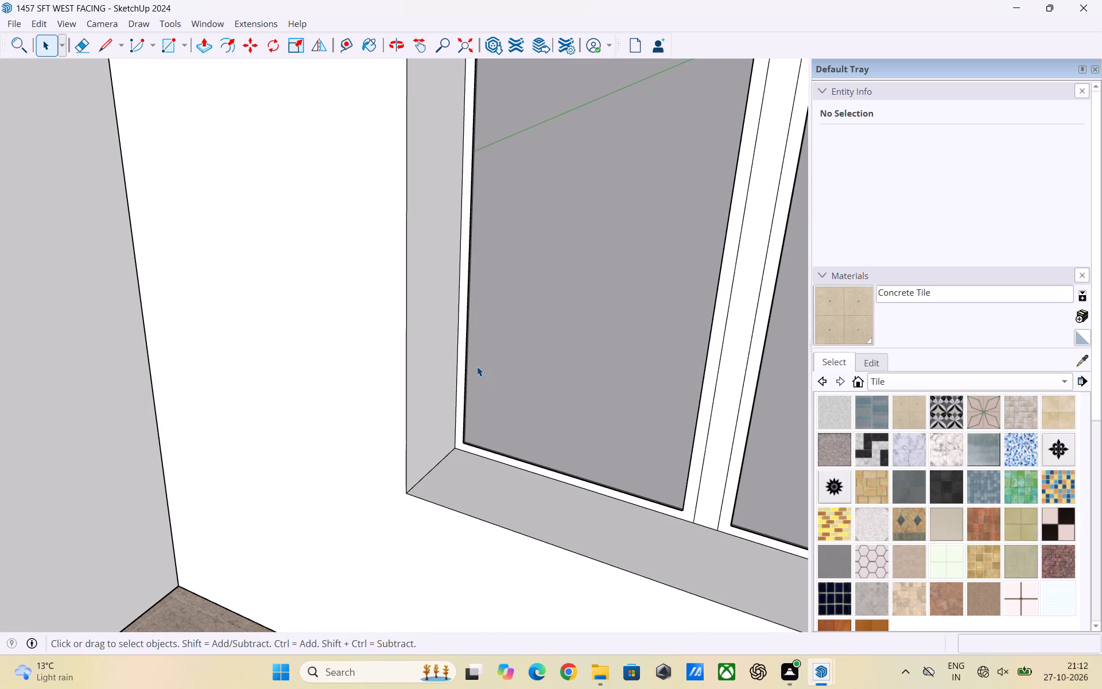
scroll(478, 367, up, 1)
scroll(479, 366, down, 7)
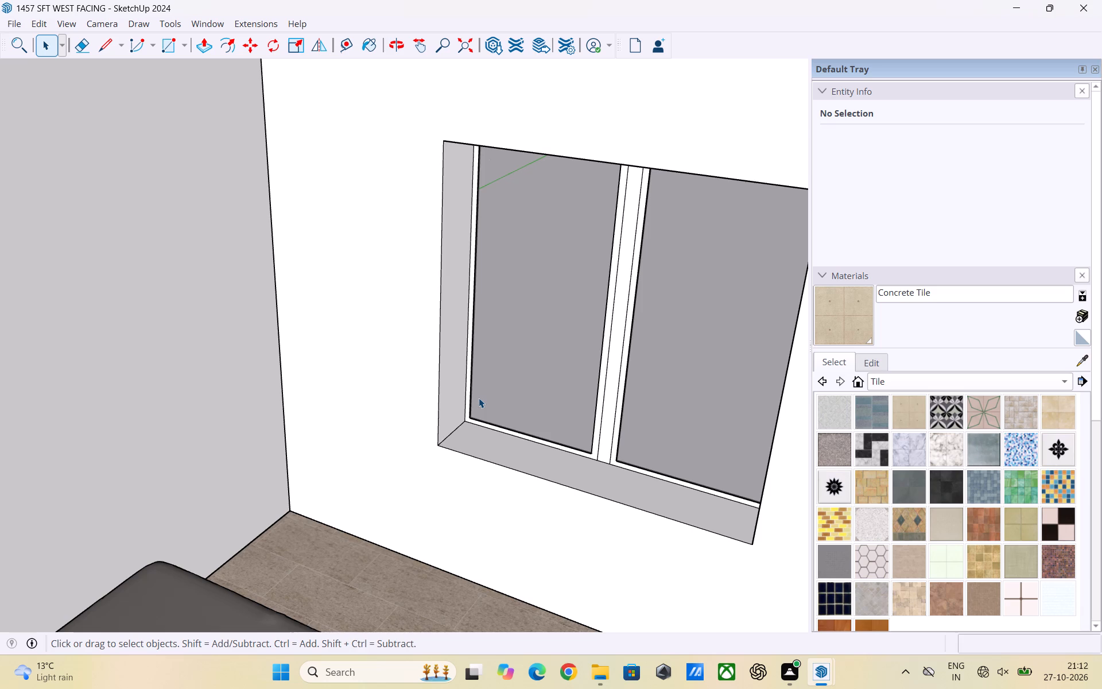
scroll(376, 347, down, 5)
scroll(356, 328, up, 2)
middle_drag(374, 332, 410, 332)
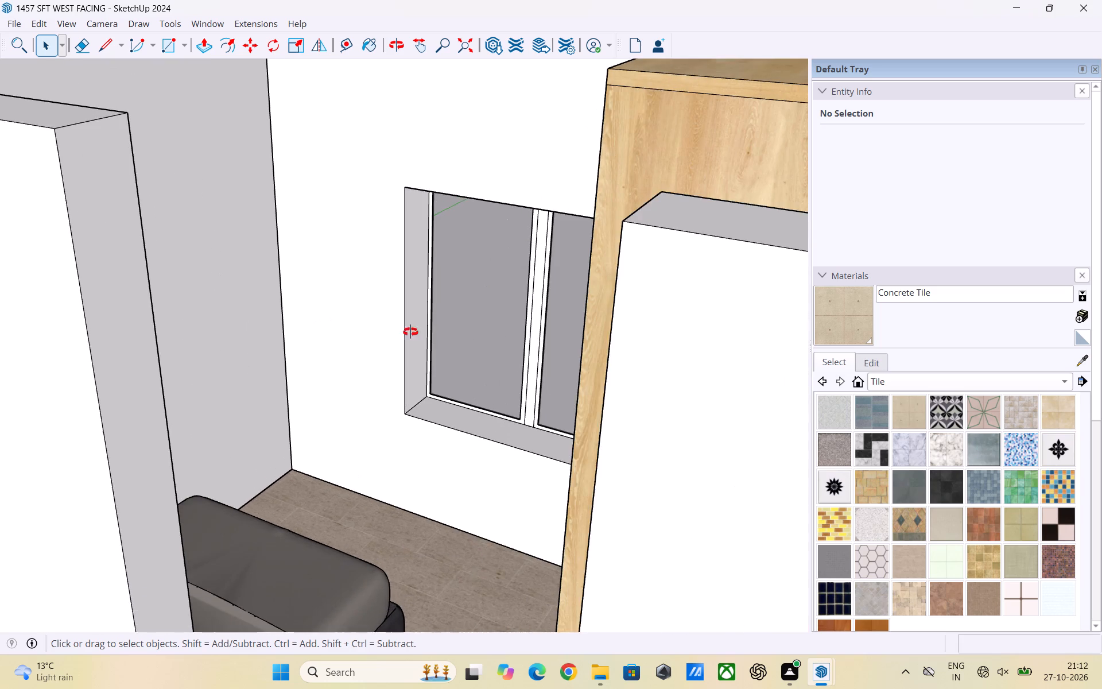
middle_drag(410, 332, 448, 322)
scroll(532, 335, up, 1)
middle_drag(532, 335, 475, 343)
scroll(438, 357, up, 2)
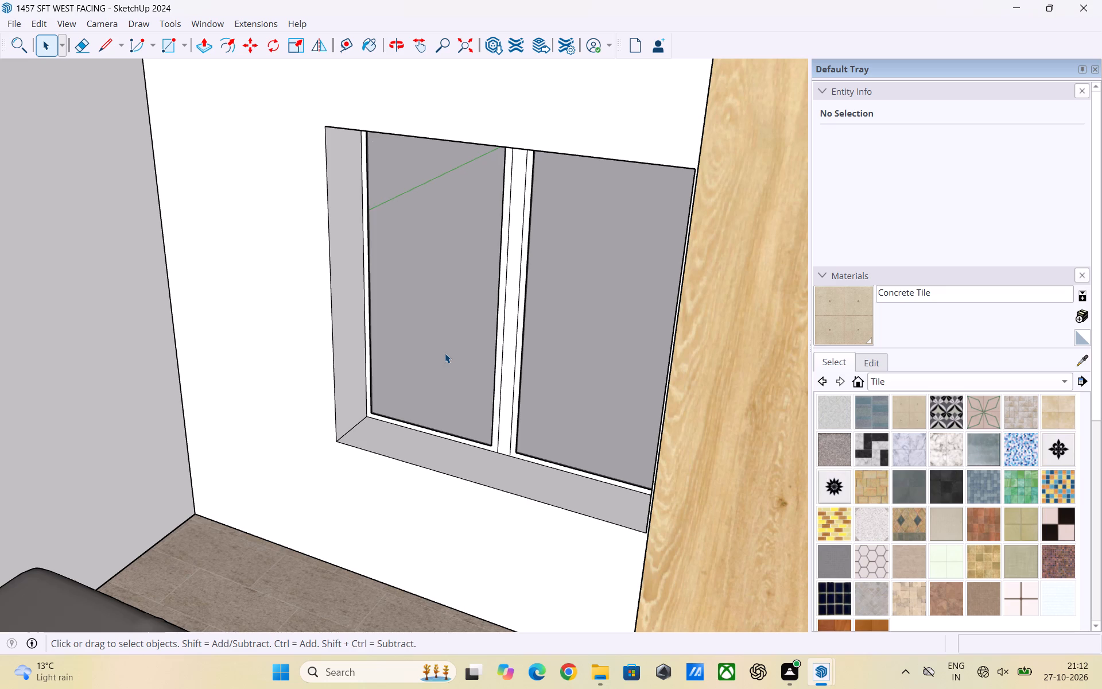
scroll(398, 319, down, 2)
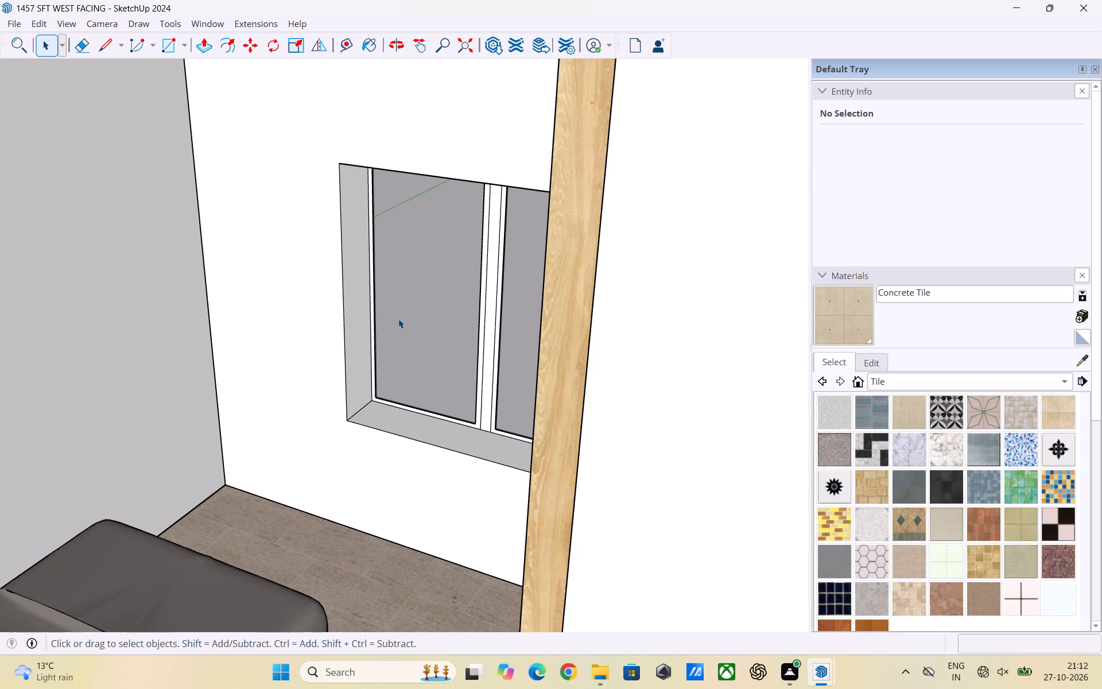
scroll(397, 299, up, 1)
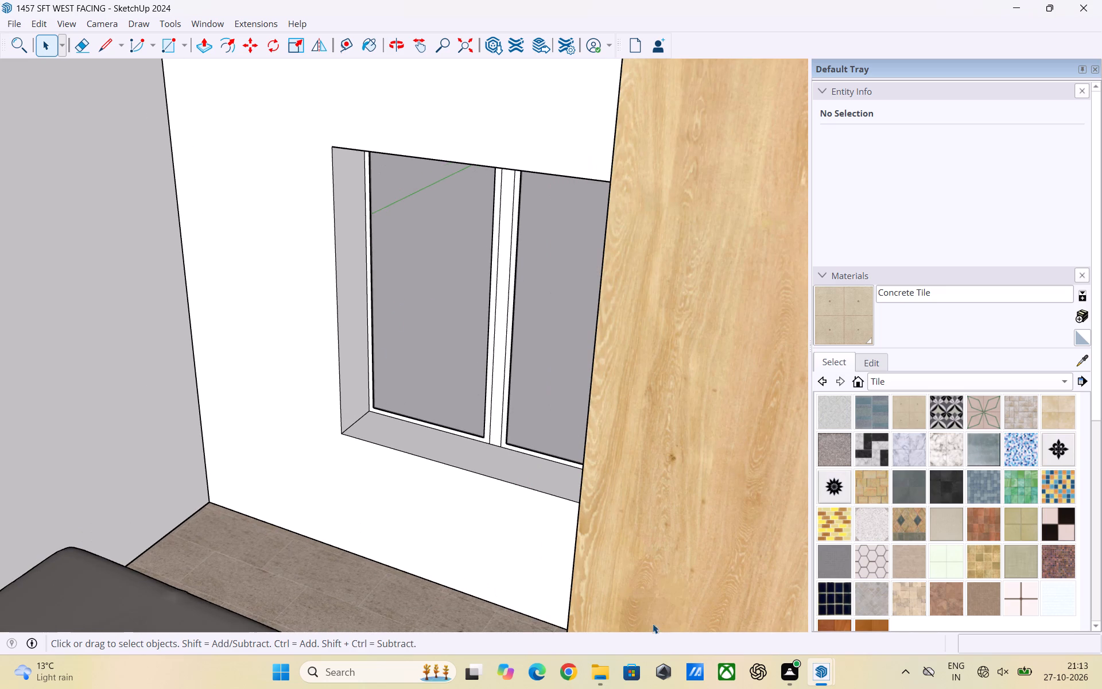
Switch to the 1992 model and examine the sitting room's window openings above the sofas.
click(744, 611)
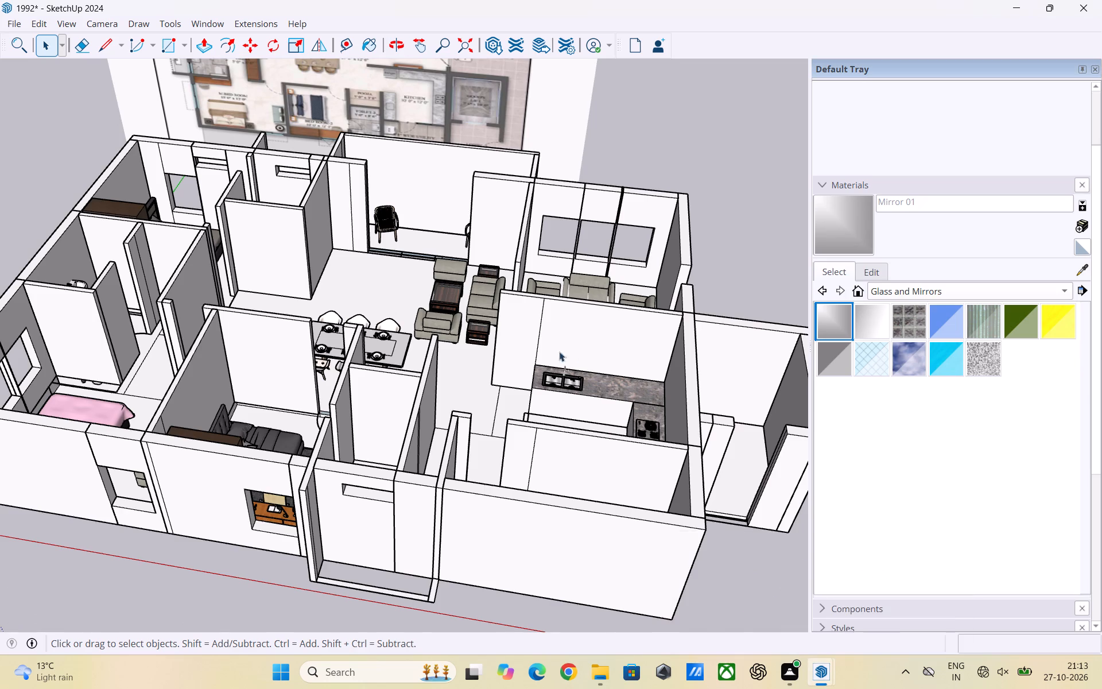
scroll(553, 349, up, 2)
scroll(566, 352, down, 2)
scroll(656, 268, down, 2)
middle_drag(603, 245, 580, 177)
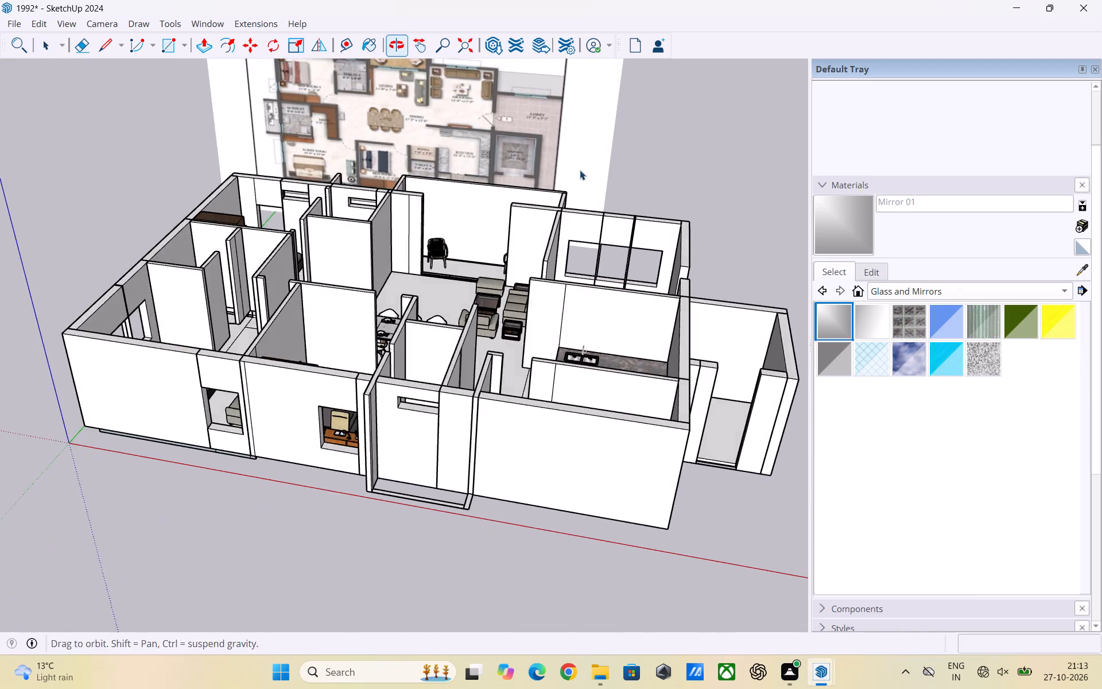
scroll(585, 241, up, 9)
middle_drag(579, 278, 577, 224)
scroll(577, 244, up, 3)
middle_drag(577, 250, 581, 276)
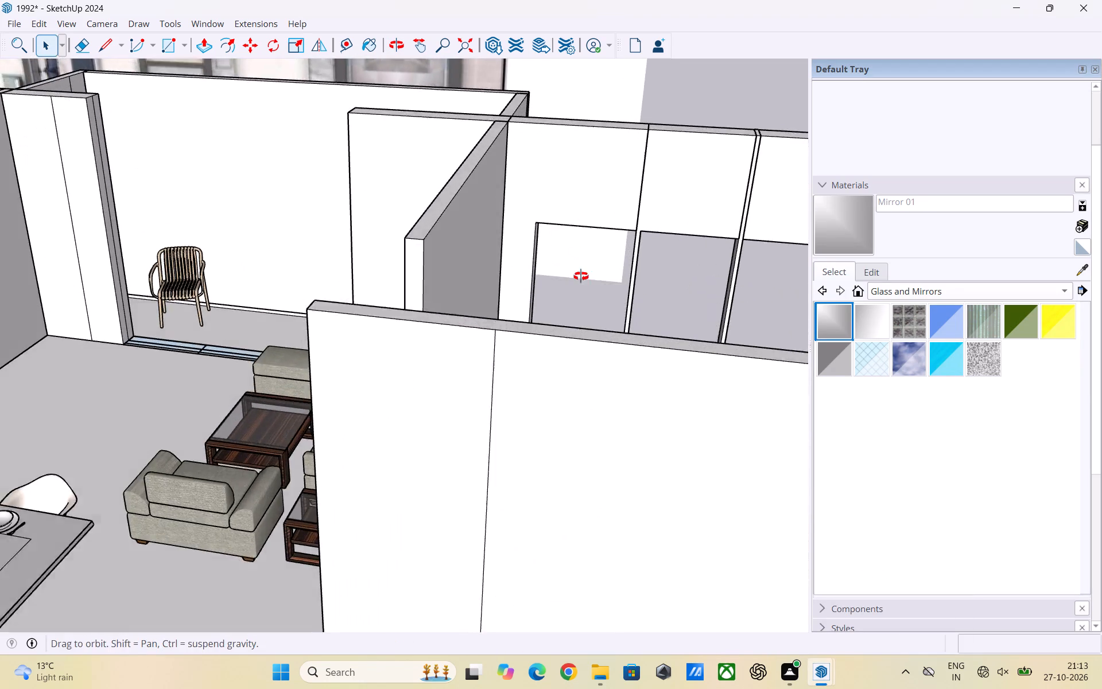
middle_drag(581, 276, 582, 288)
scroll(522, 238, up, 5)
middle_drag(560, 260, 524, 215)
scroll(515, 204, up, 2)
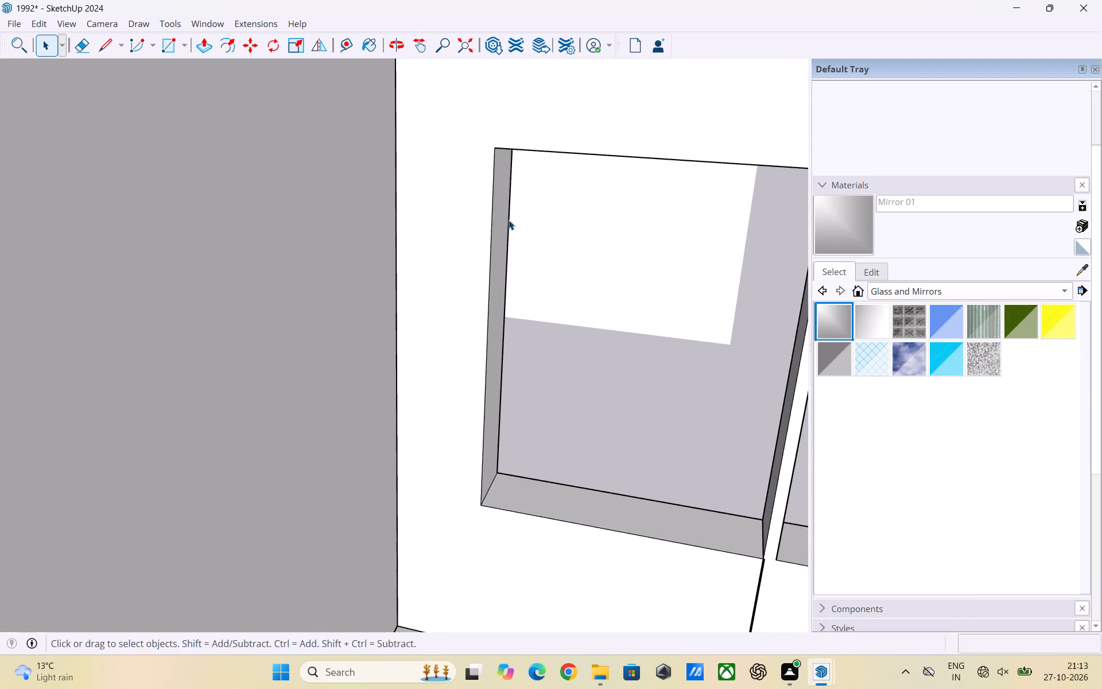
middle_drag(510, 222, 531, 200)
scroll(309, 204, down, 2)
scroll(539, 257, up, 2)
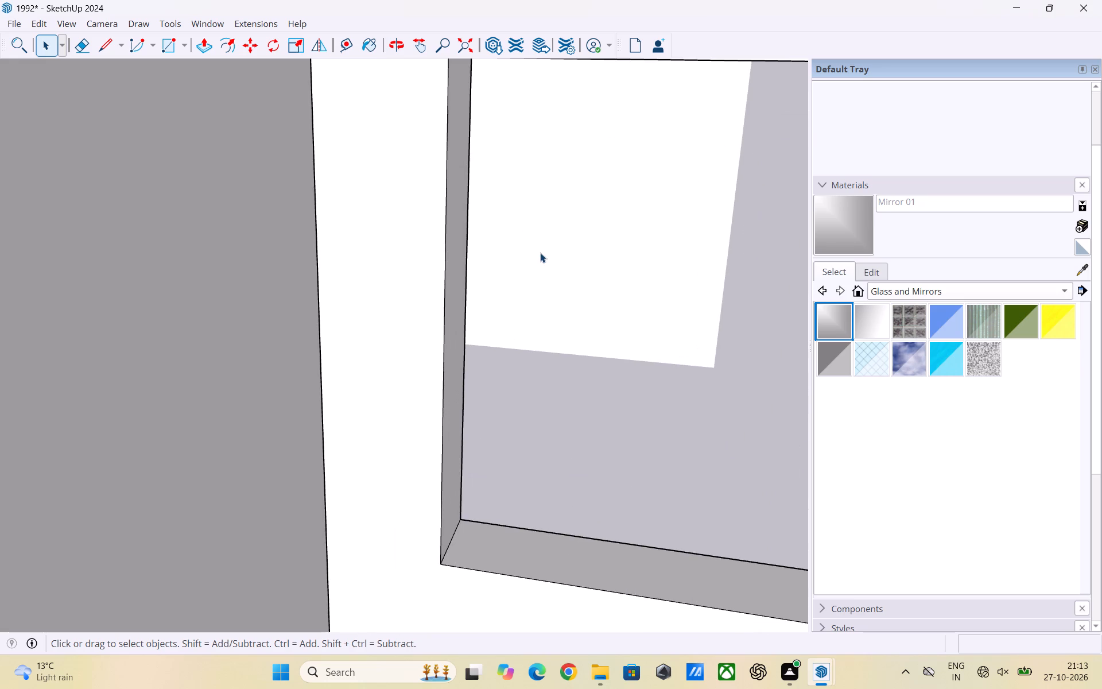
middle_drag(480, 214, 382, 187)
scroll(499, 217, down, 3)
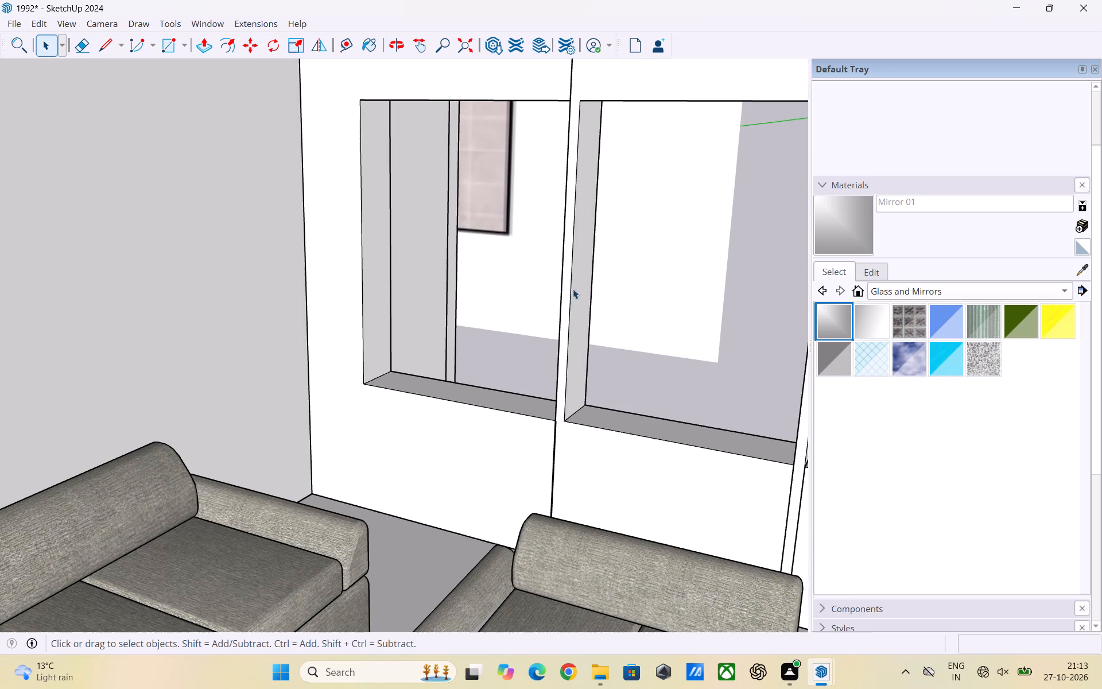
Review the 1992 house from outside on all sides, checking the window openings and room layout.
scroll(266, 270, down, 3)
scroll(545, 281, down, 3)
scroll(449, 282, down, 11)
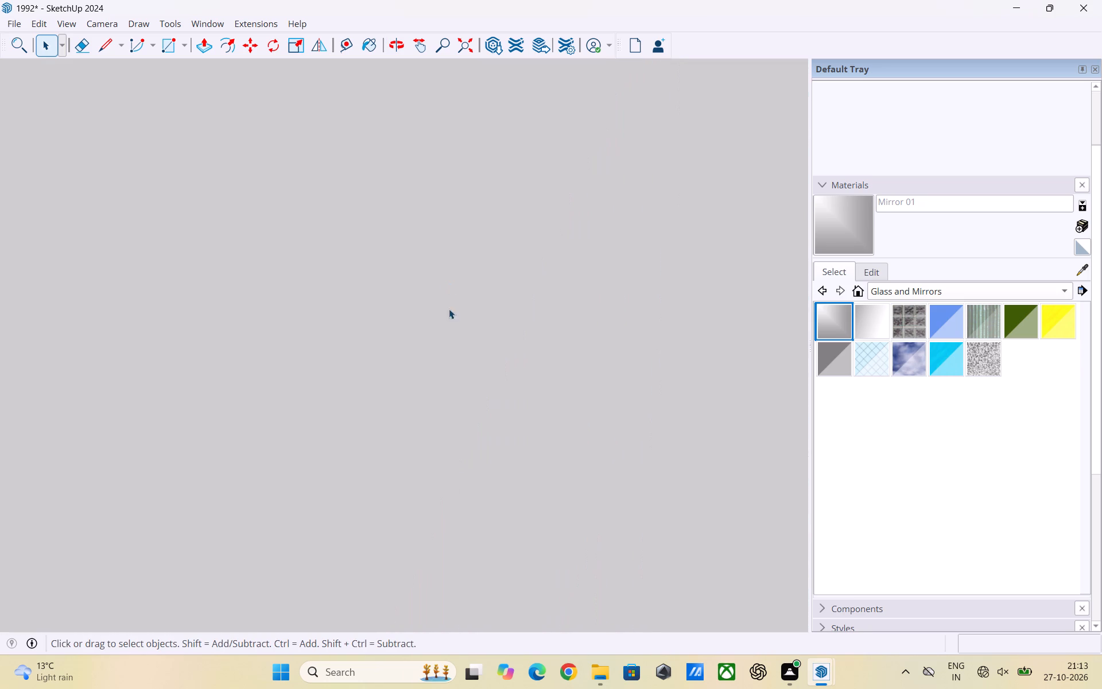
scroll(358, 382, down, 9)
scroll(627, 369, down, 8)
scroll(198, 507, down, 4)
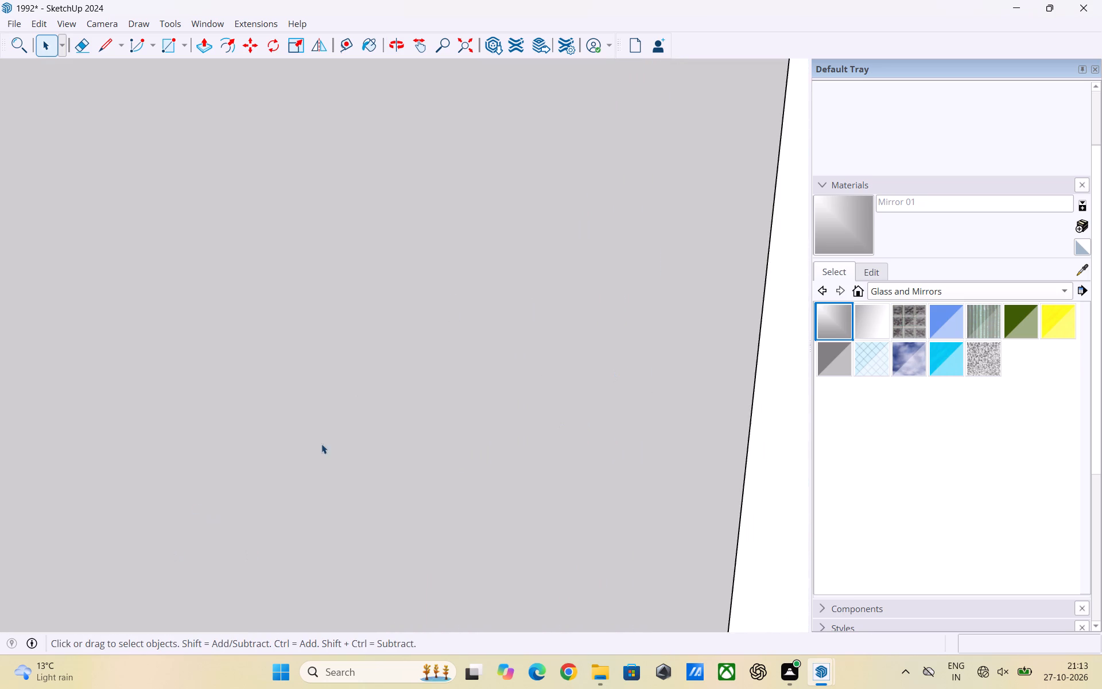
scroll(321, 444, down, 20)
scroll(321, 444, down, 5)
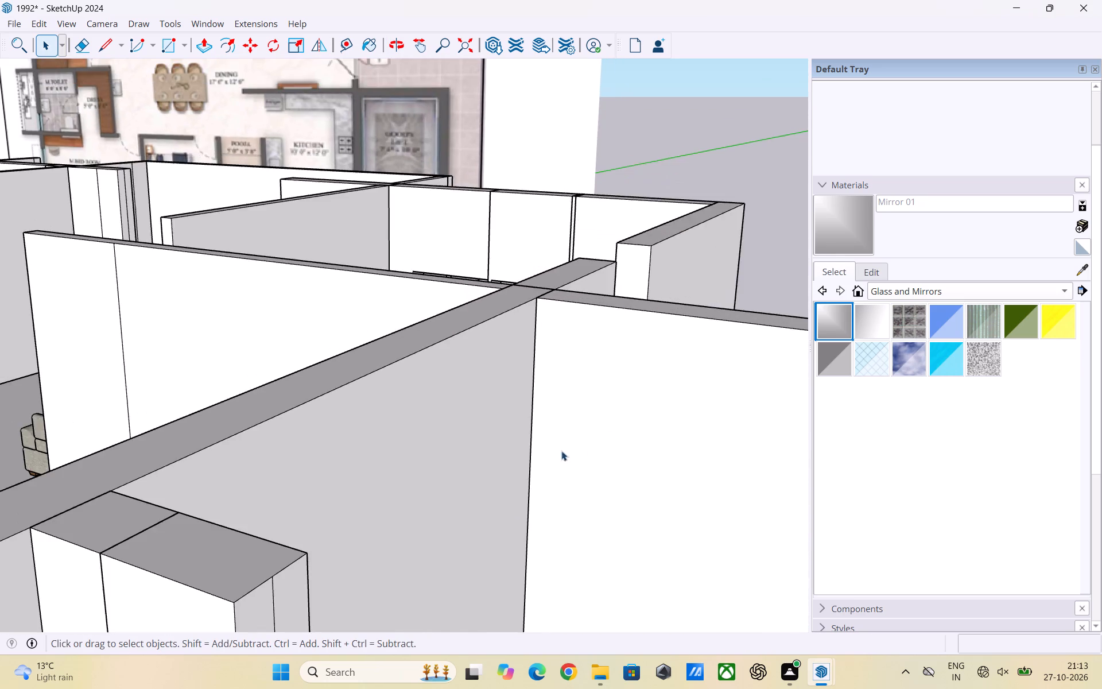
scroll(561, 451, down, 15)
middle_drag(719, 460, 207, 480)
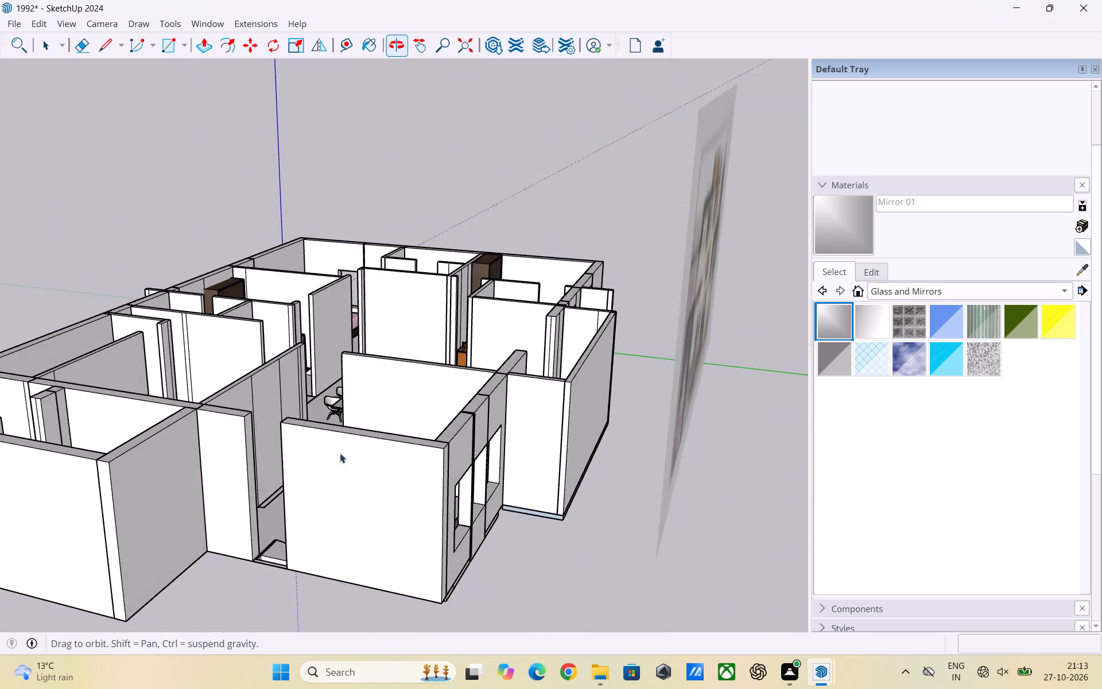
scroll(447, 472, up, 3)
middle_drag(554, 475, 364, 478)
middle_drag(82, 460, 849, 479)
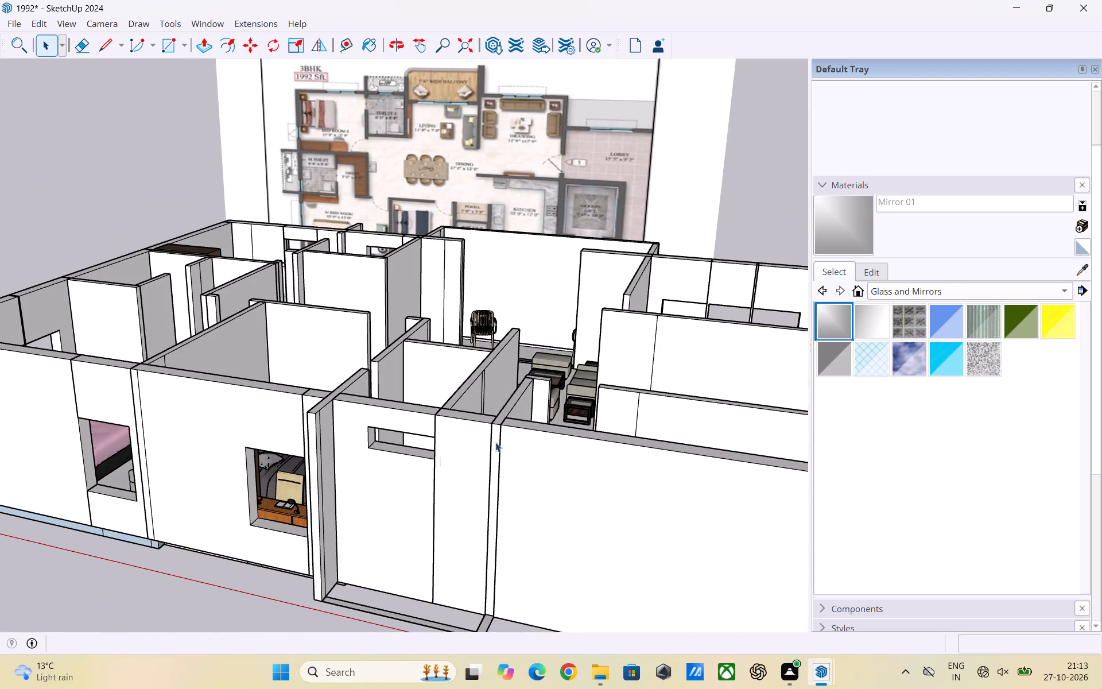
middle_drag(293, 456, 705, 463)
scroll(522, 504, up, 1)
scroll(270, 412, down, 7)
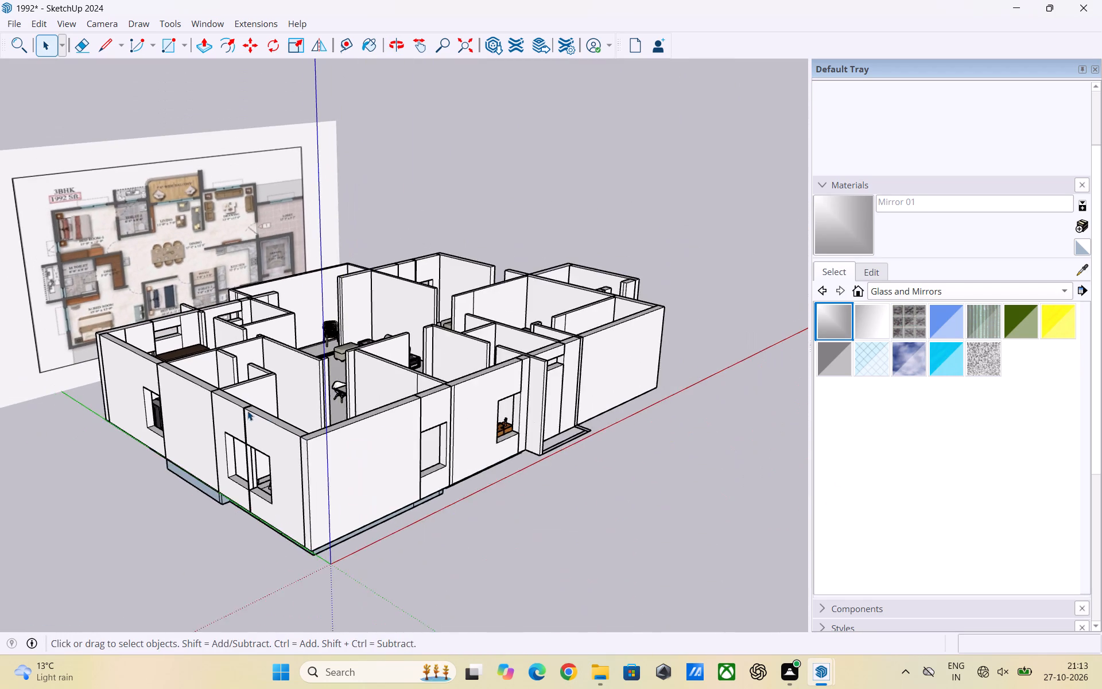
scroll(247, 411, down, 4)
middle_drag(235, 437, 580, 498)
scroll(281, 424, up, 3)
middle_drag(211, 443, 851, 483)
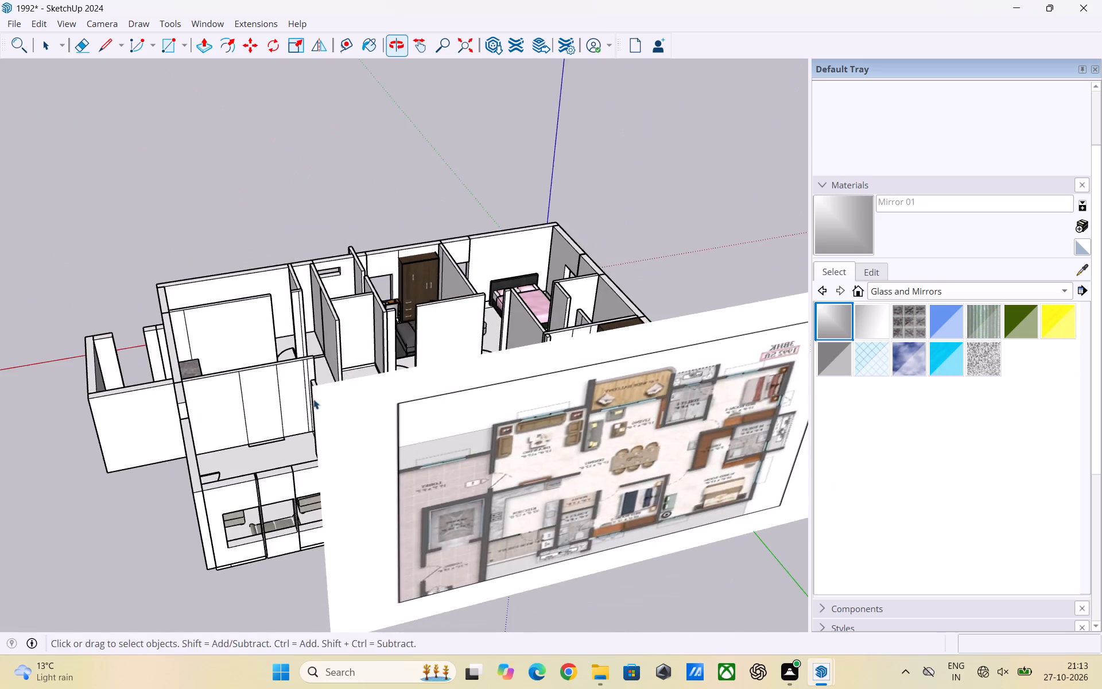
scroll(207, 416, up, 3)
middle_drag(142, 447, 483, 513)
scroll(502, 270, up, 3)
scroll(379, 408, down, 6)
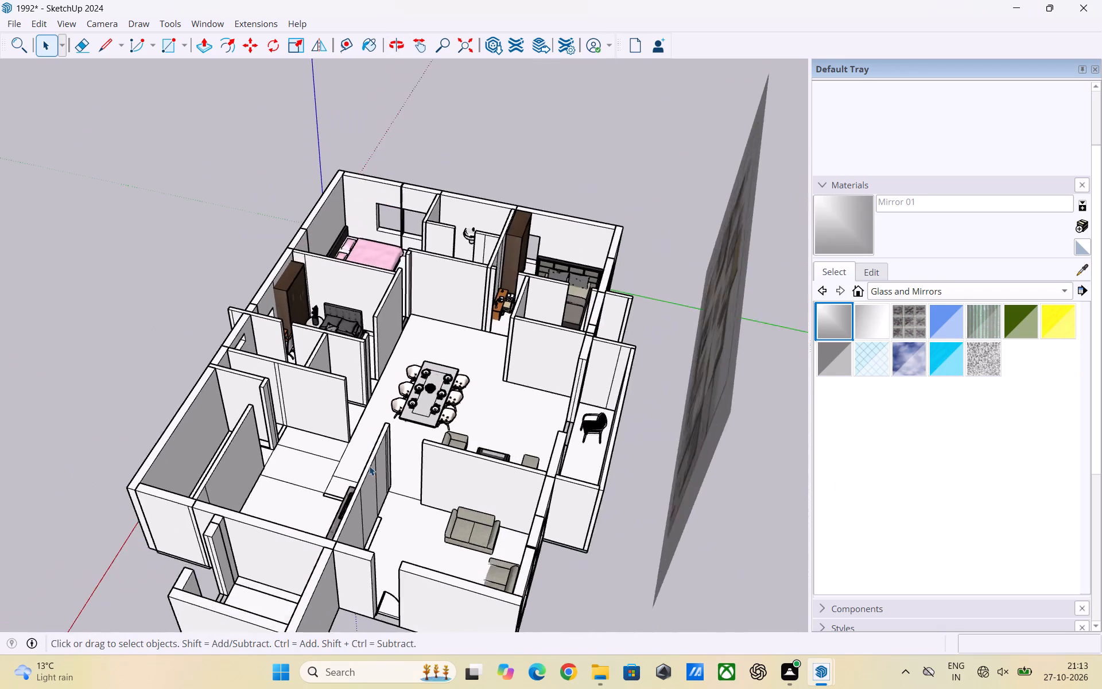
Draw a rectangle about 3' 11 15/16" by 3' 3/16" filling the headboard-side half of the pink-bed bedroom's window opening.
scroll(369, 466, down, 1)
middle_drag(374, 469, 456, 380)
scroll(350, 190, up, 10)
middle_drag(369, 293, 380, 224)
scroll(380, 237, up, 1)
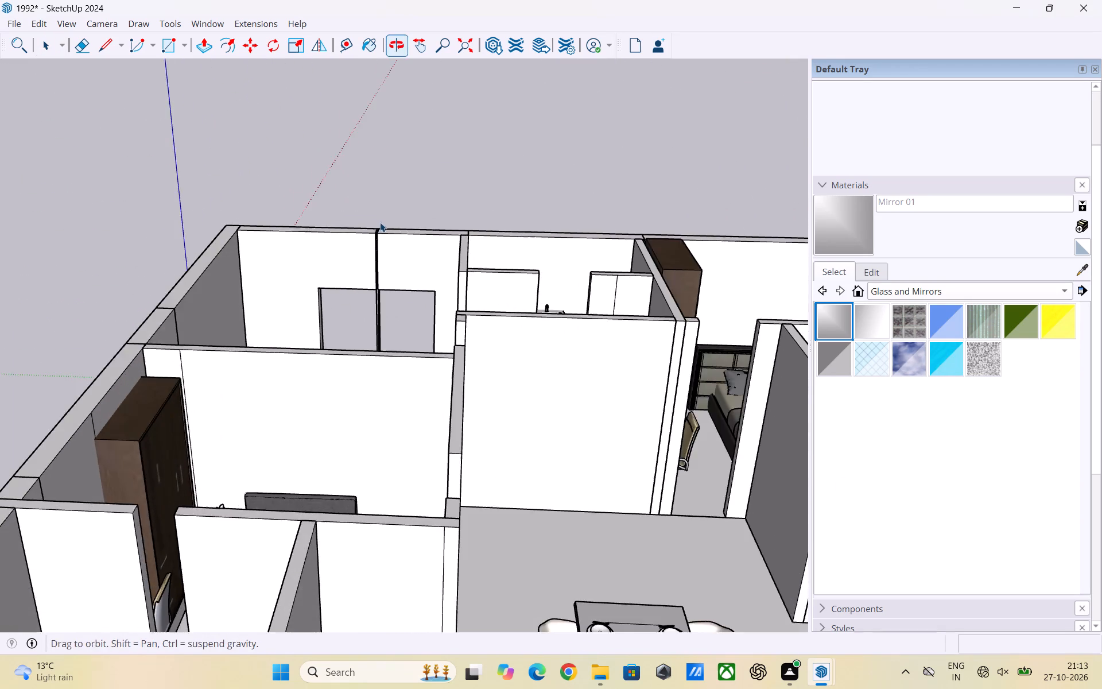
scroll(363, 299, up, 9)
middle_drag(355, 324, 375, 296)
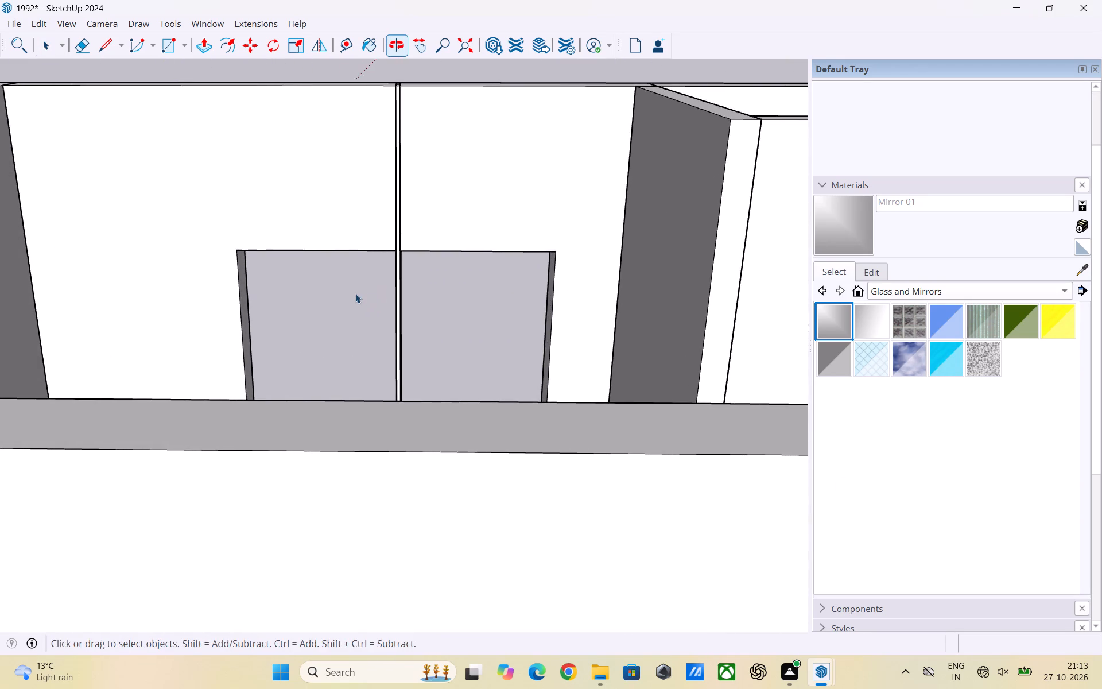
scroll(354, 293, up, 3)
middle_drag(351, 293, 368, 304)
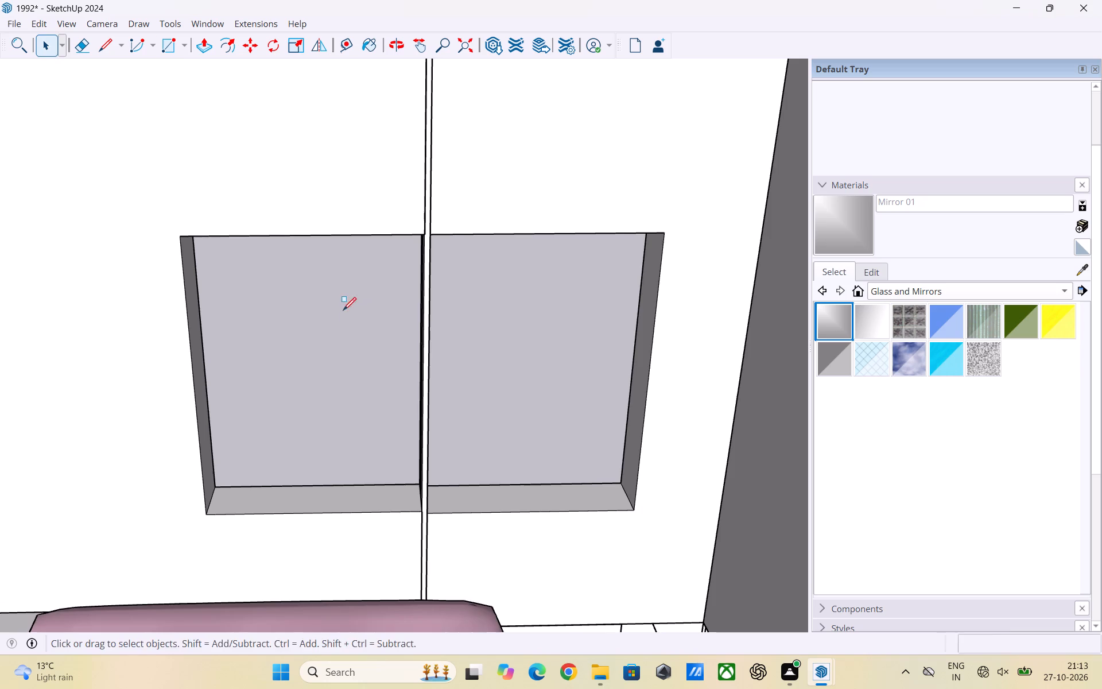
key(r)
scroll(274, 330, up, 2)
middle_drag(274, 329, 296, 245)
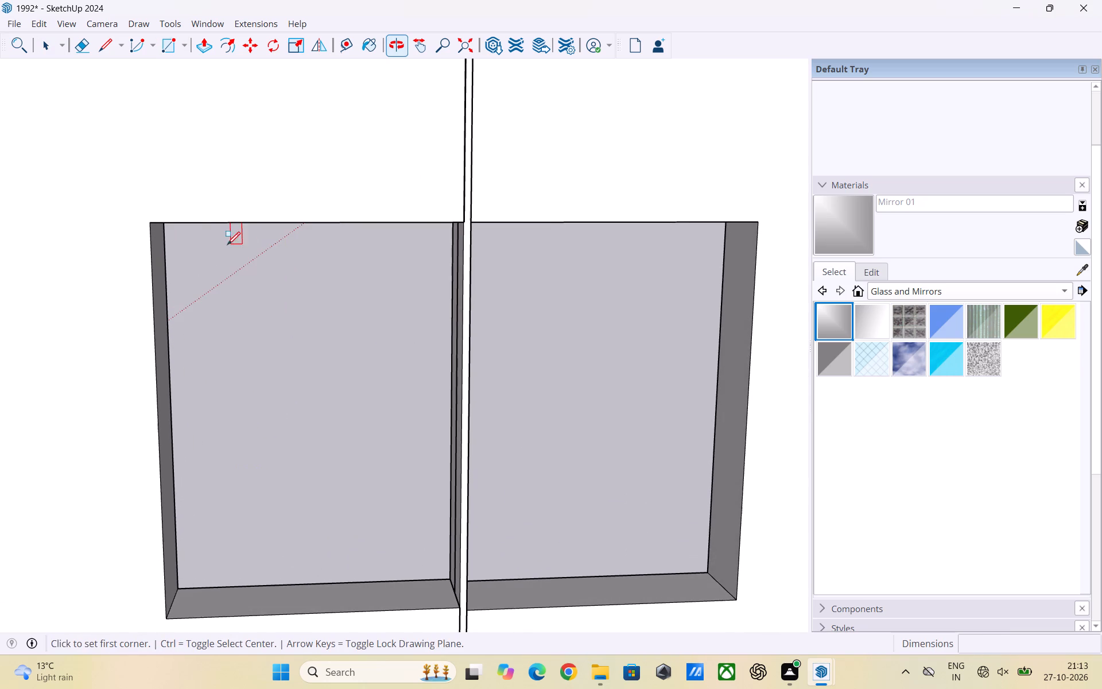
scroll(162, 224, up, 2)
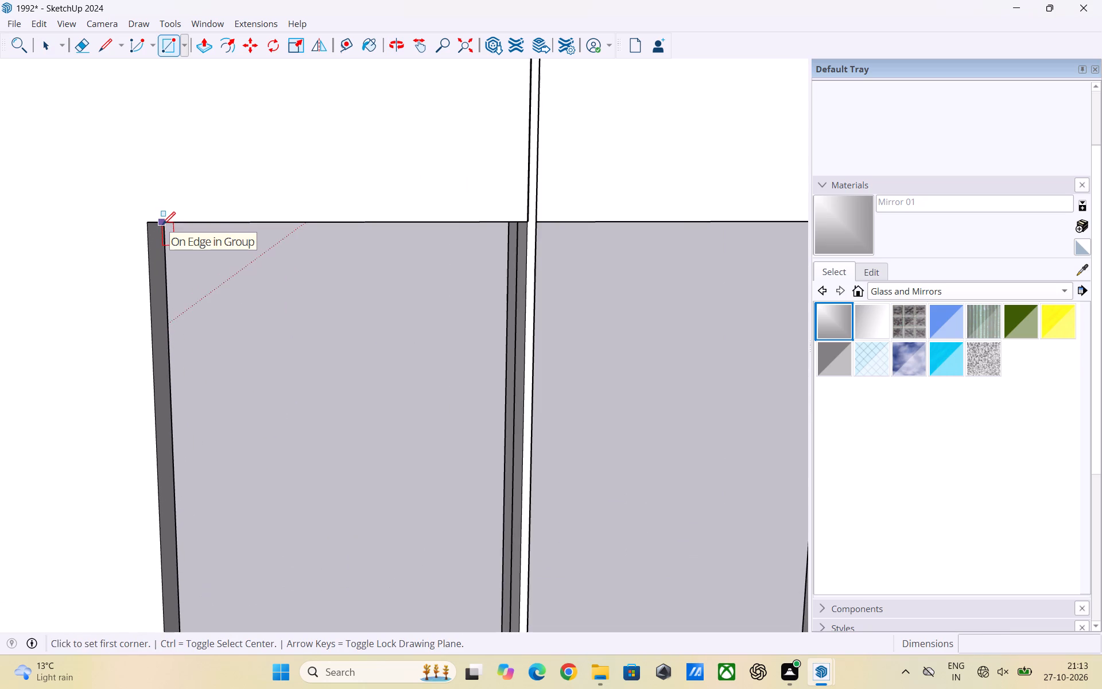
middle_drag(166, 222, 171, 207)
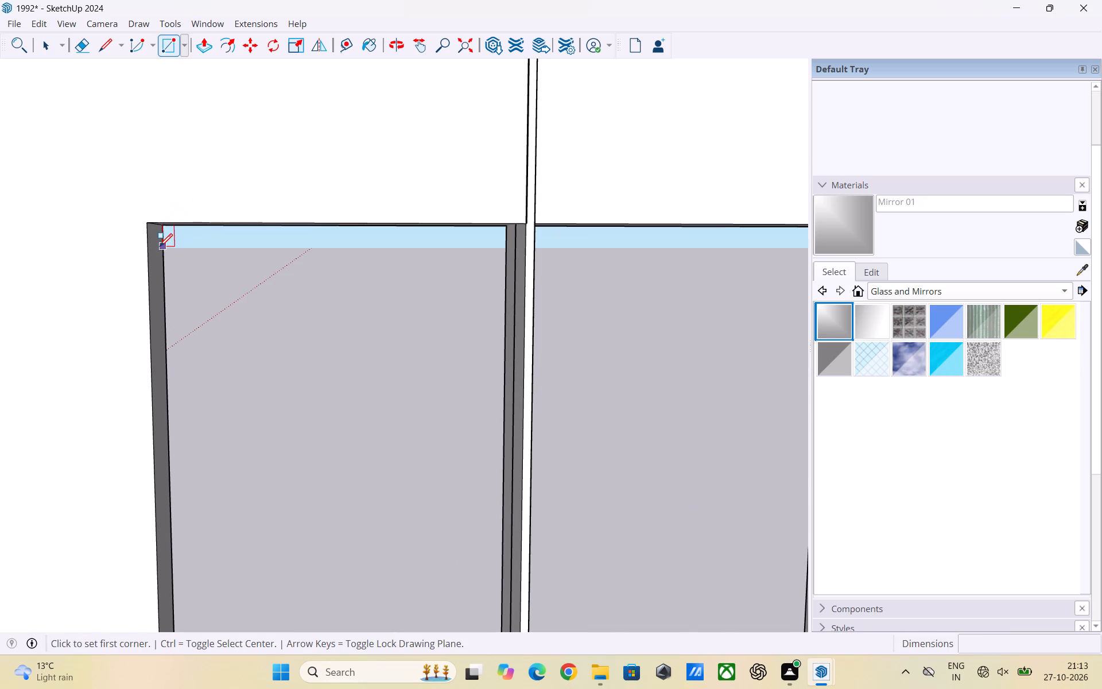
scroll(160, 246, up, 5)
click(167, 213)
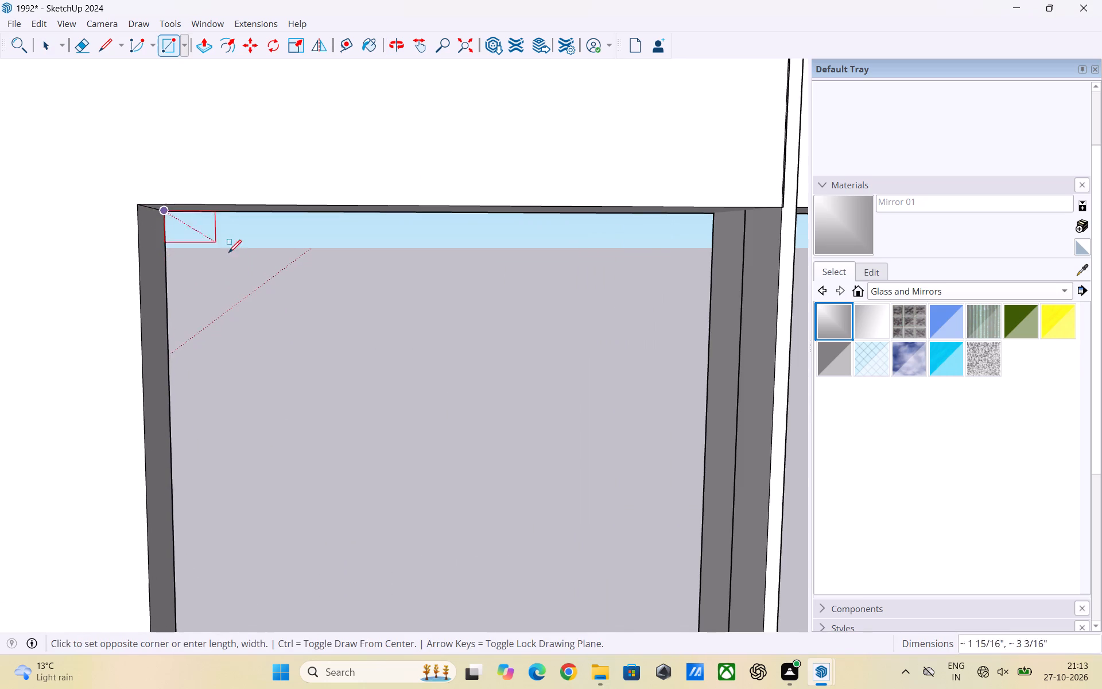
scroll(235, 282, down, 6)
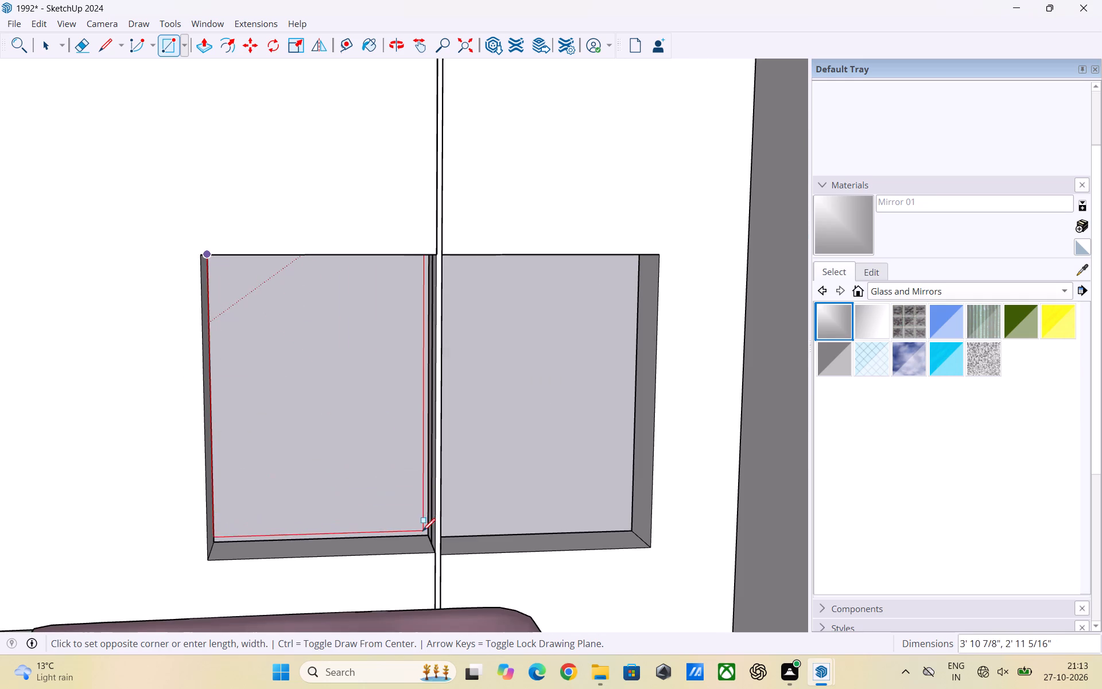
click(422, 540)
key(space)
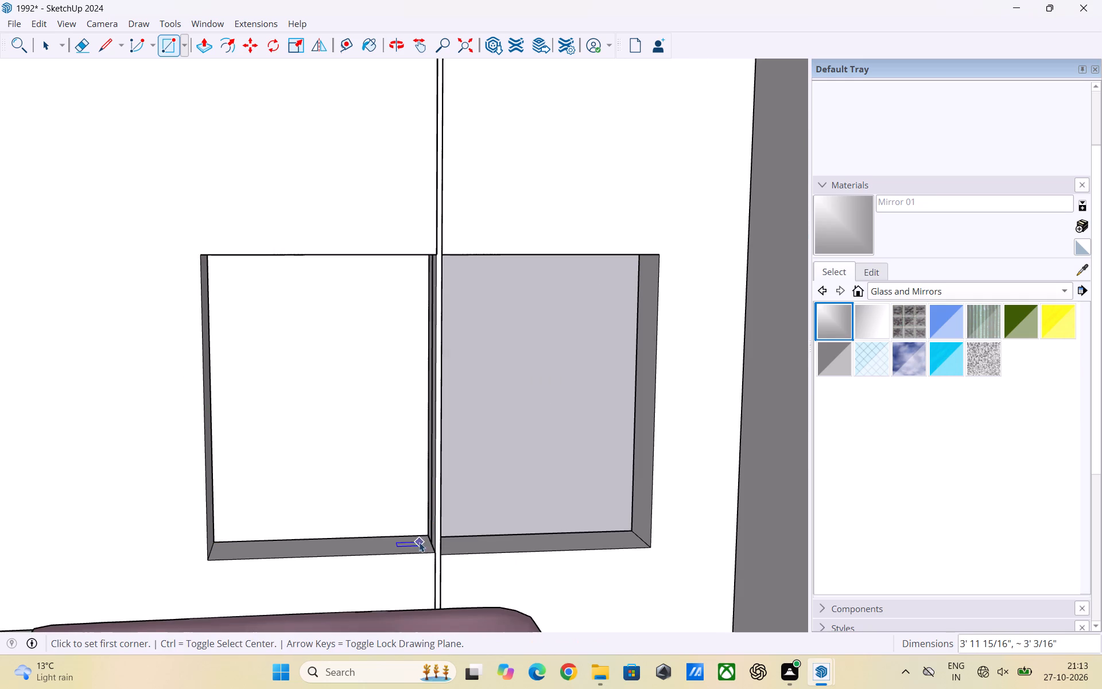
Examine the pink-bed bedroom's window wall from several angles, comparing the filled half of the opening with the open half.
scroll(292, 503, down, 3)
scroll(373, 498, down, 13)
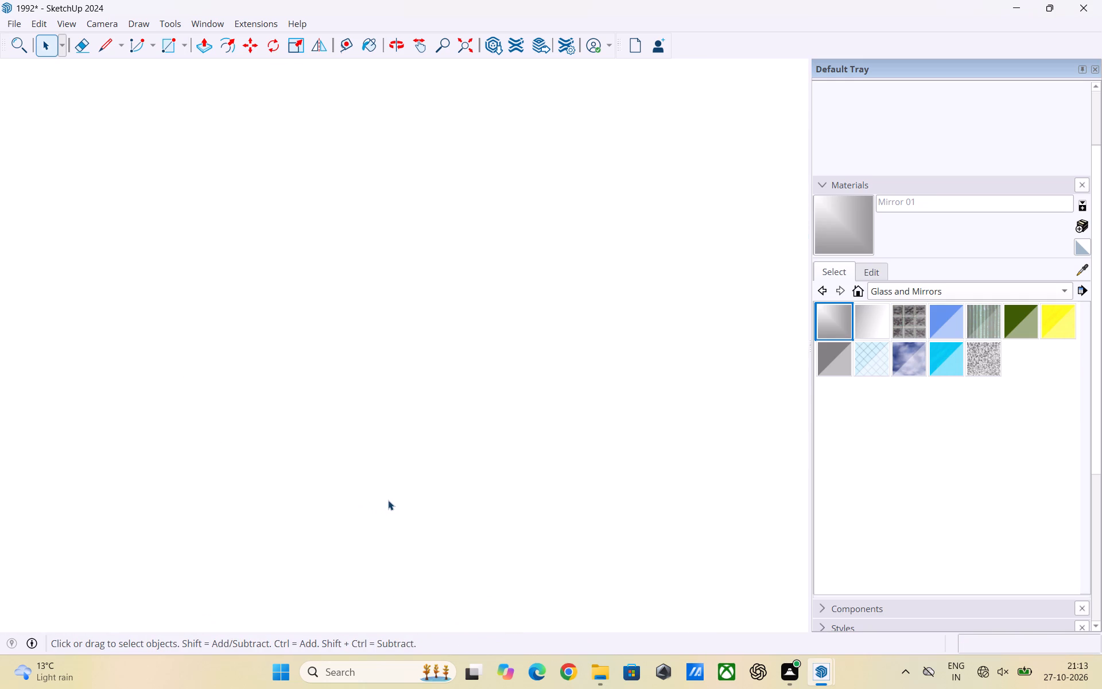
scroll(388, 500, down, 16)
scroll(393, 500, down, 10)
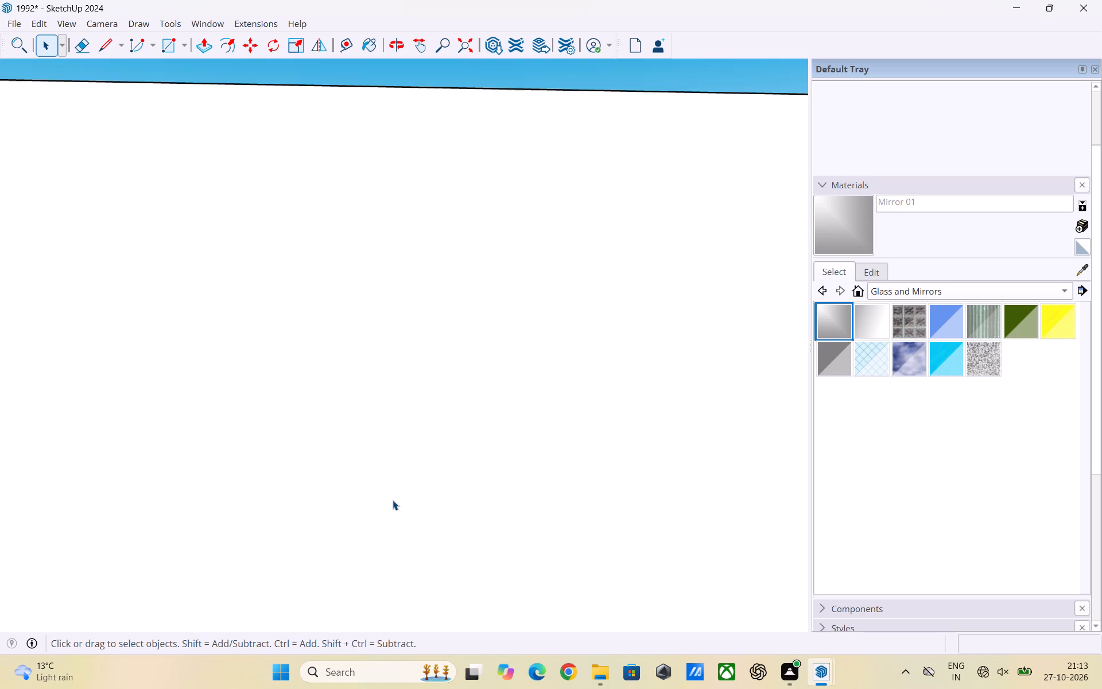
scroll(393, 500, down, 20)
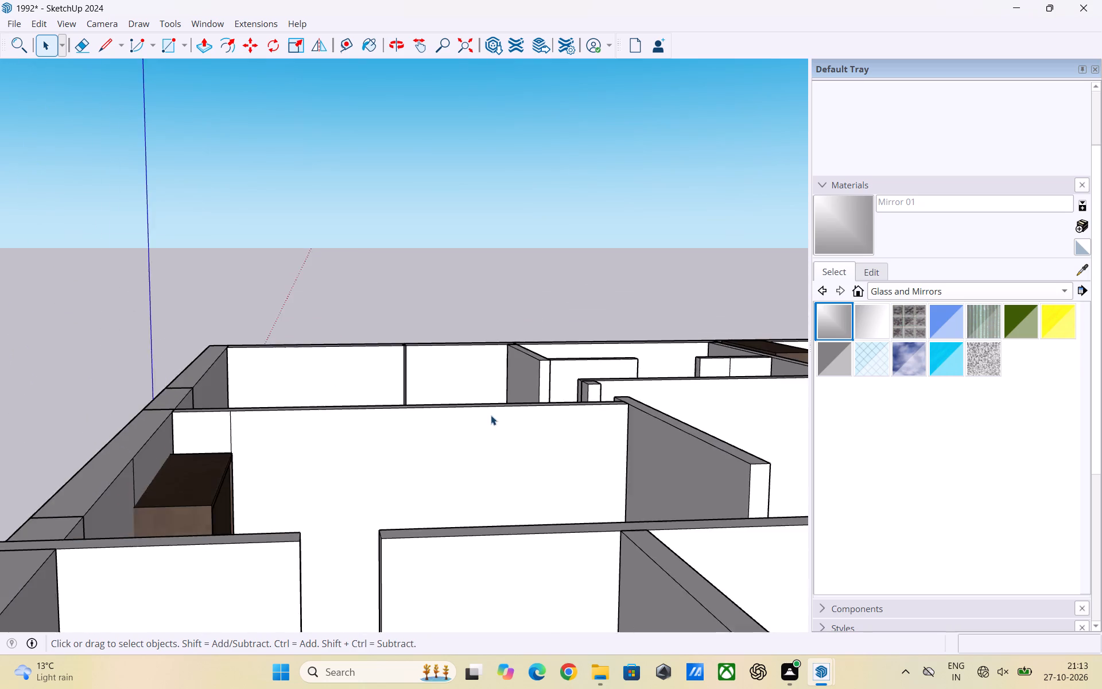
middle_drag(490, 393, 502, 519)
scroll(397, 432, up, 6)
middle_drag(440, 443, 344, 421)
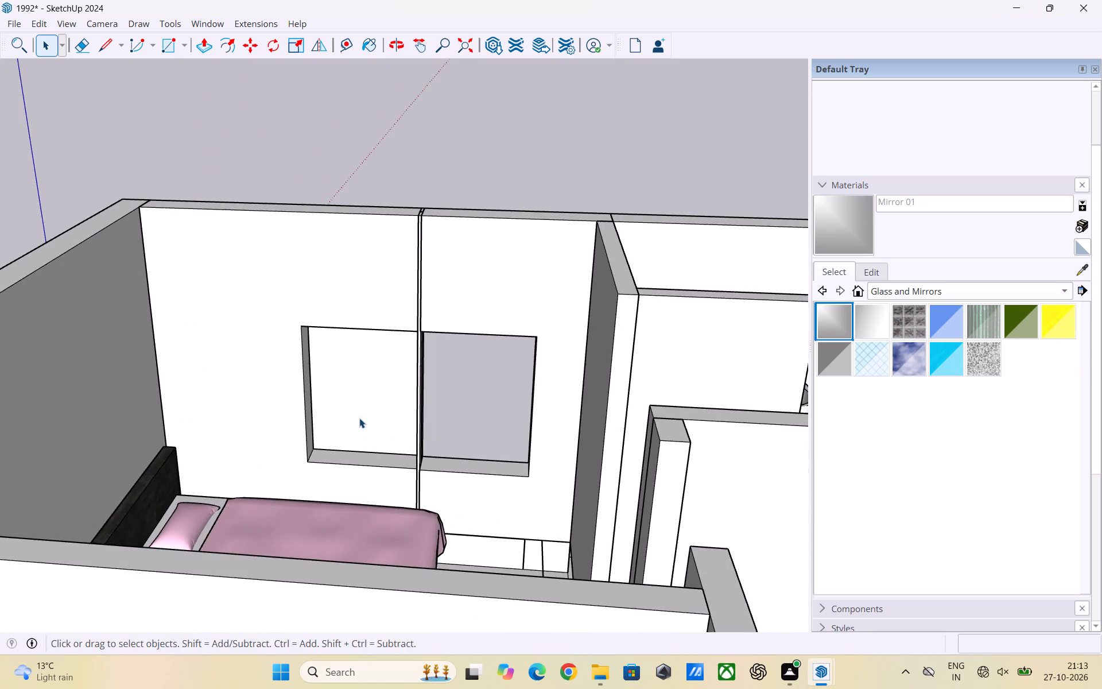
scroll(359, 420, up, 3)
middle_drag(366, 423, 406, 423)
scroll(459, 408, down, 2)
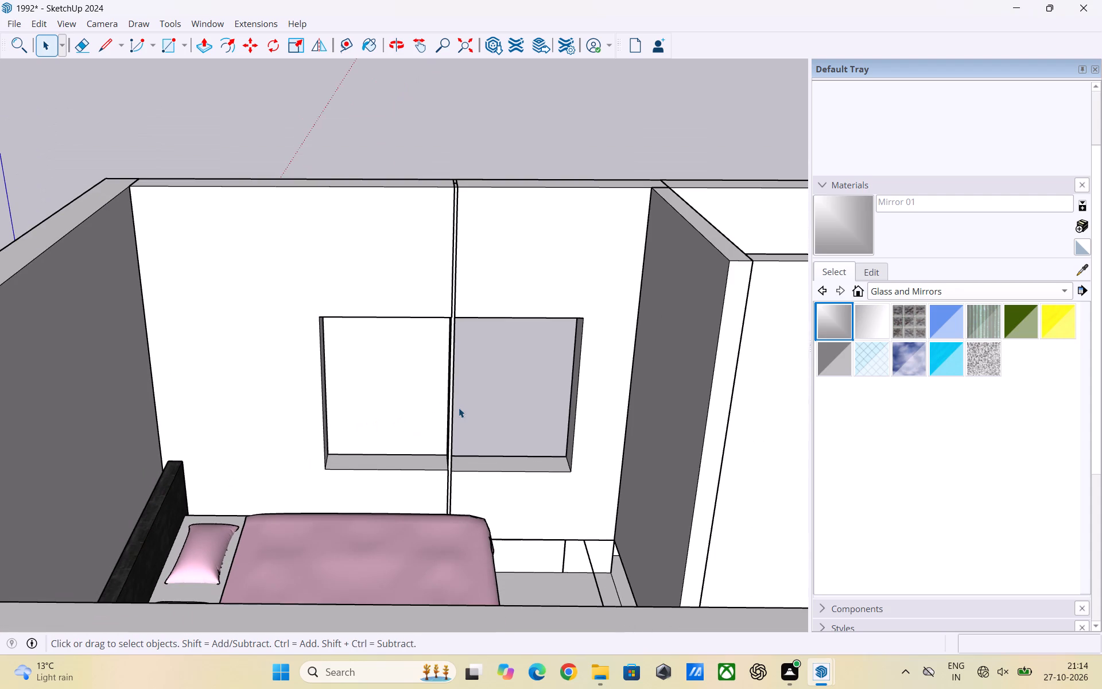
scroll(443, 424, up, 3)
middle_drag(398, 438, 401, 404)
scroll(401, 402, up, 1)
scroll(401, 401, down, 3)
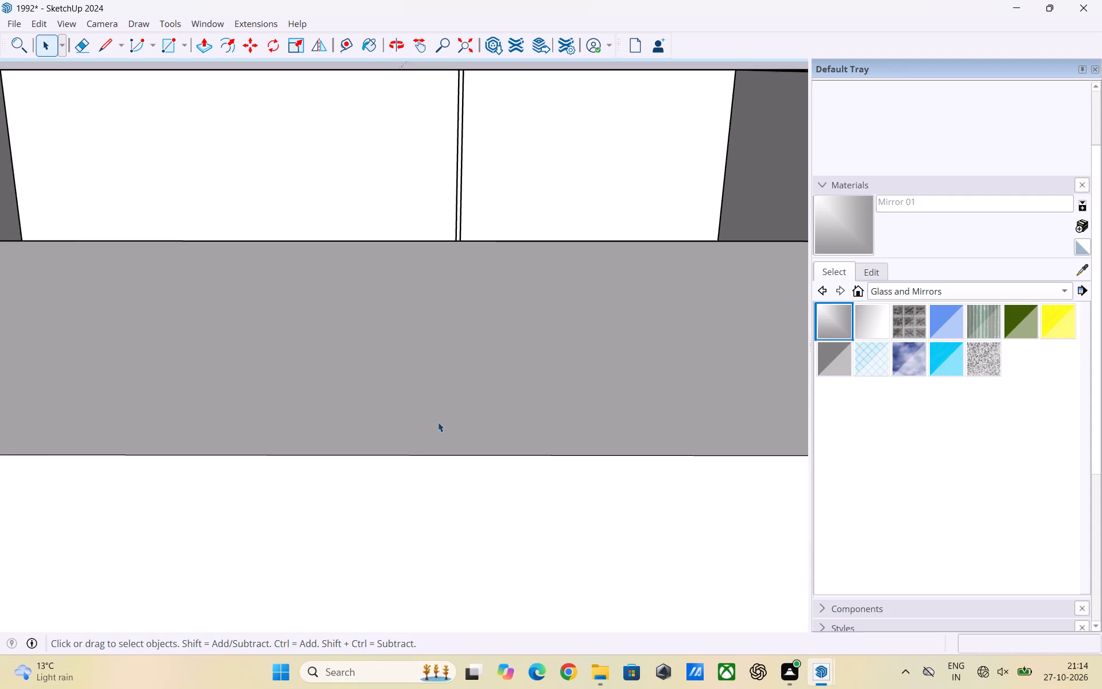
middle_drag(476, 425, 251, 471)
scroll(242, 441, down, 7)
scroll(350, 469, up, 1)
scroll(467, 451, down, 3)
scroll(418, 458, up, 1)
scroll(263, 400, down, 6)
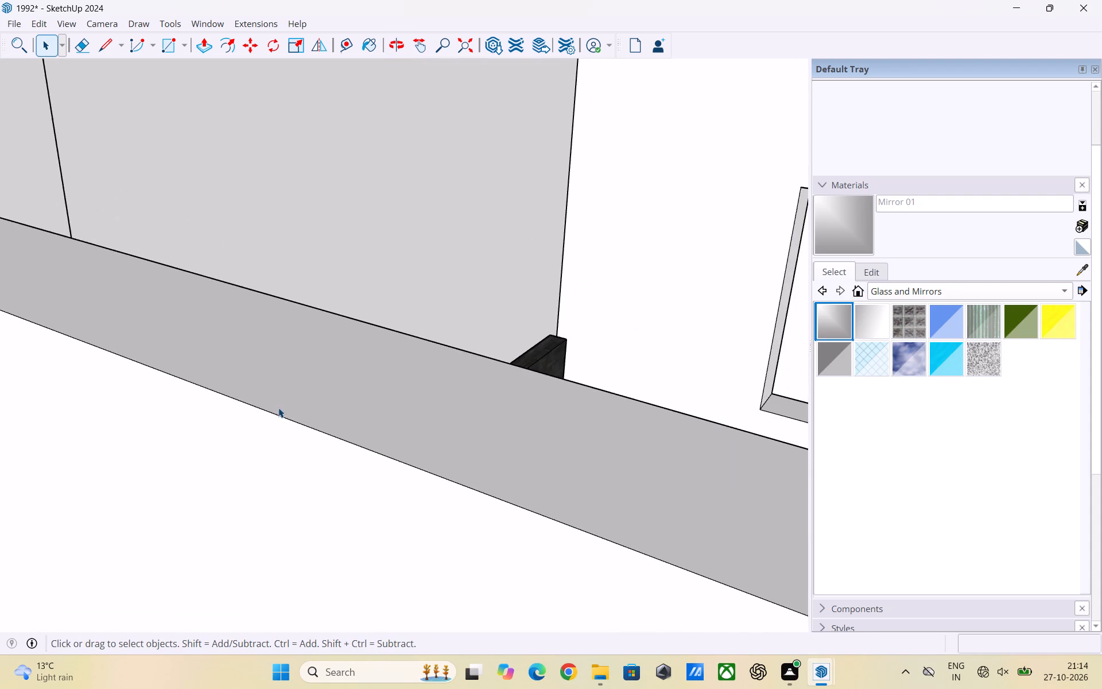
scroll(278, 408, down, 15)
middle_drag(575, 436, 391, 477)
scroll(60, 397, down, 2)
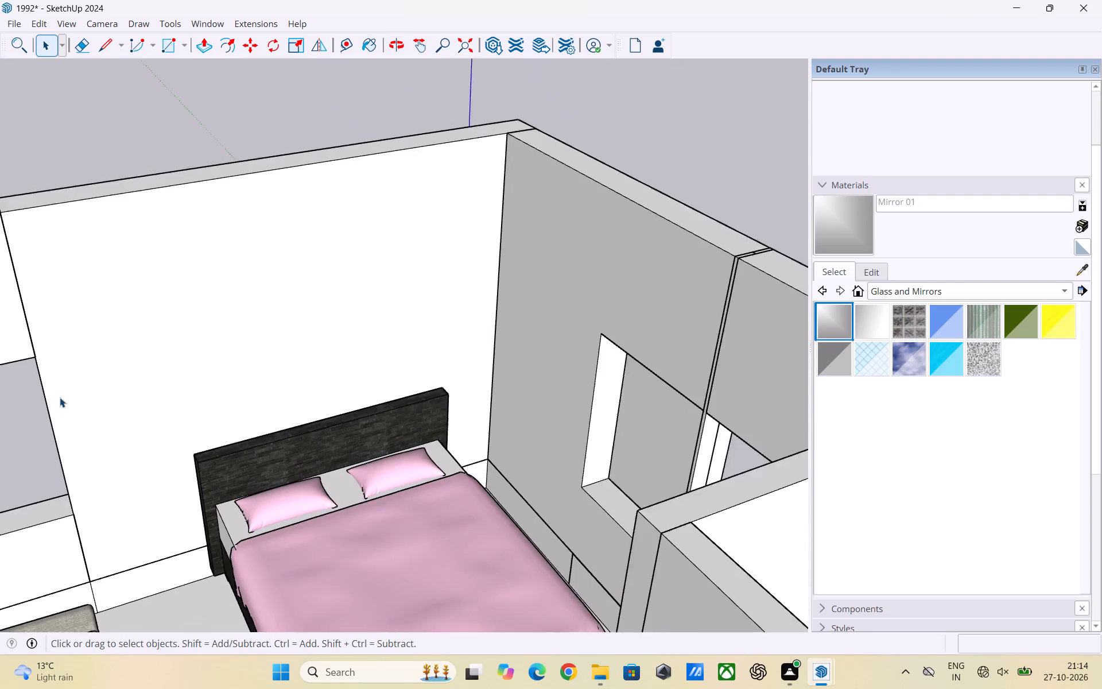
scroll(60, 397, down, 4)
middle_drag(99, 443, 339, 469)
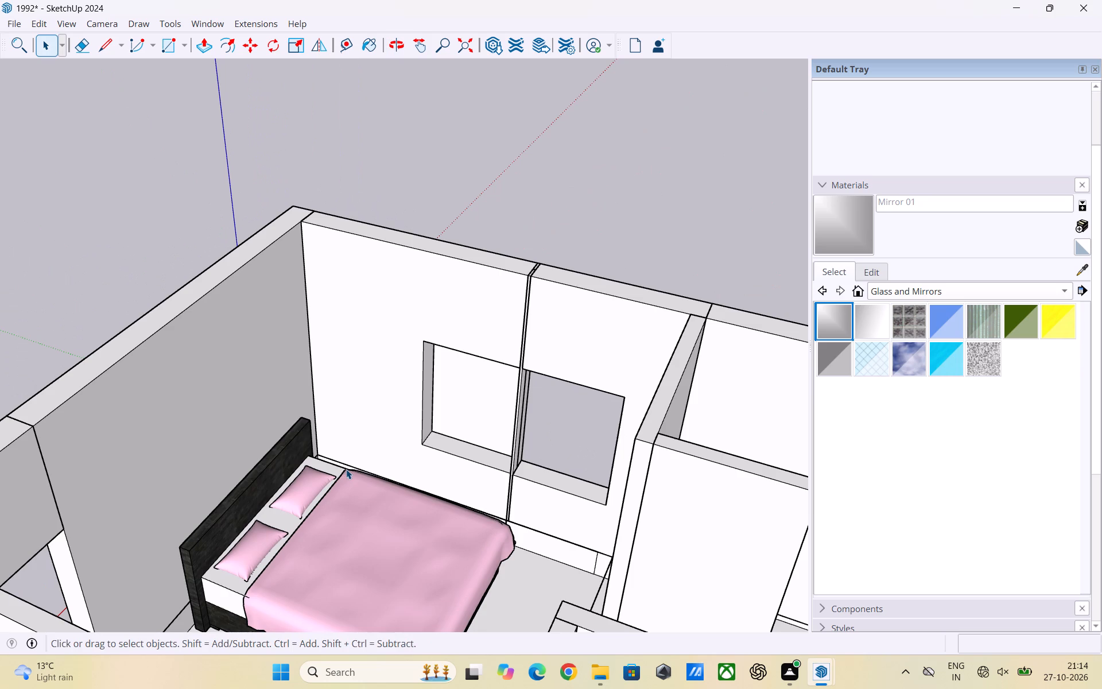
scroll(377, 474, up, 1)
middle_drag(382, 472, 449, 432)
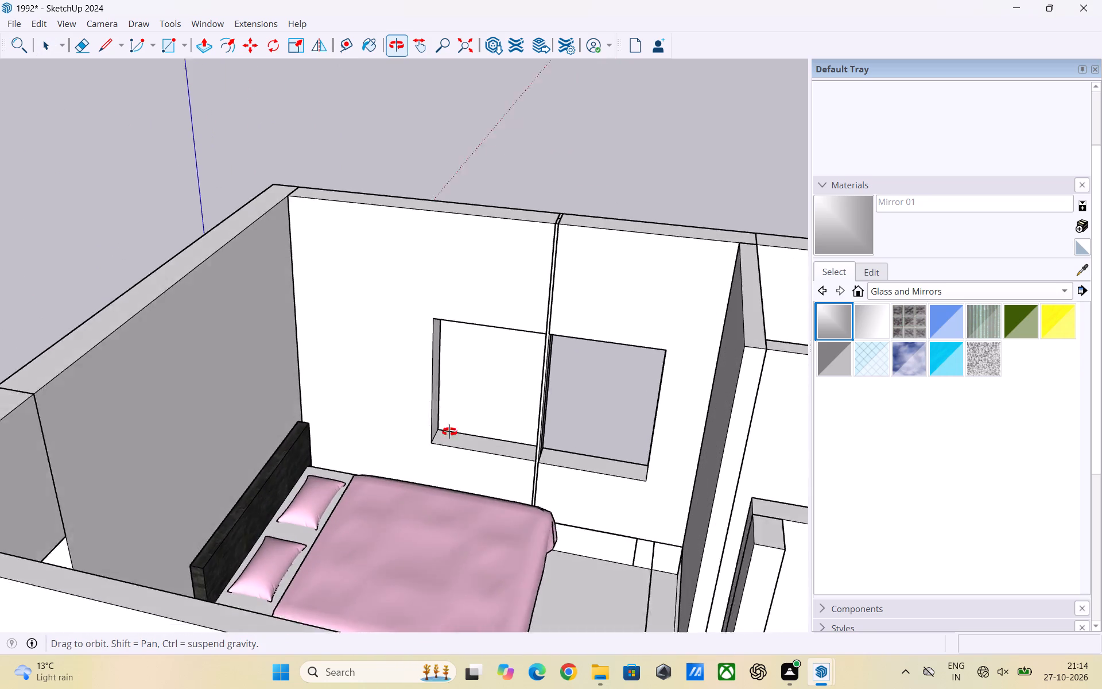
middle_drag(449, 432, 472, 432)
scroll(487, 443, up, 3)
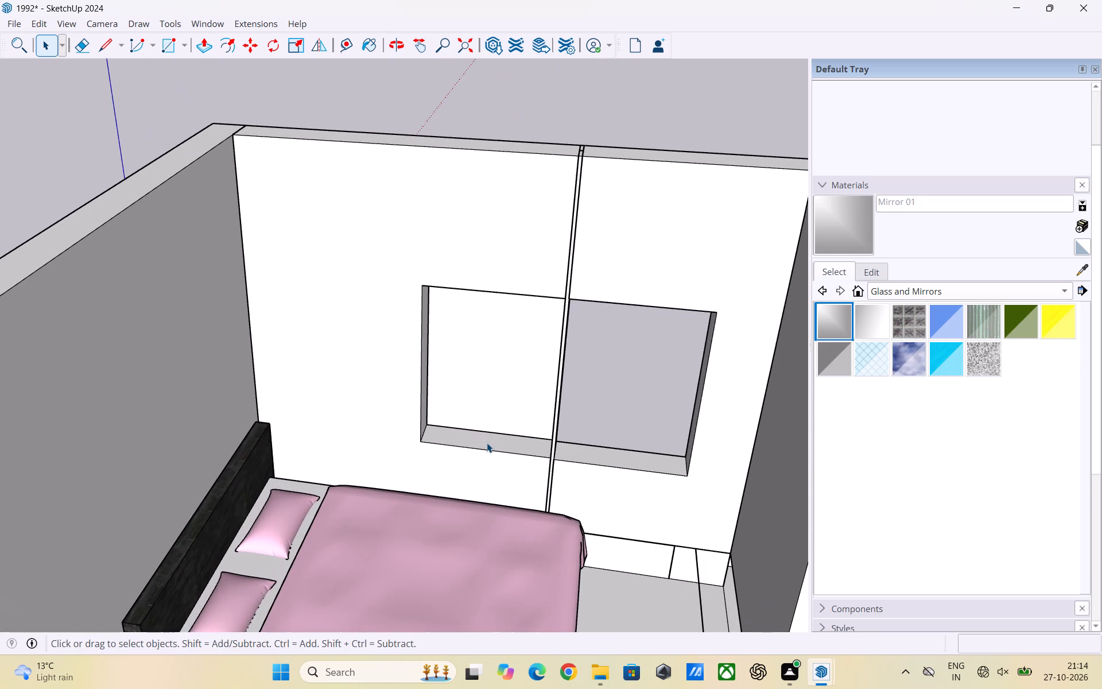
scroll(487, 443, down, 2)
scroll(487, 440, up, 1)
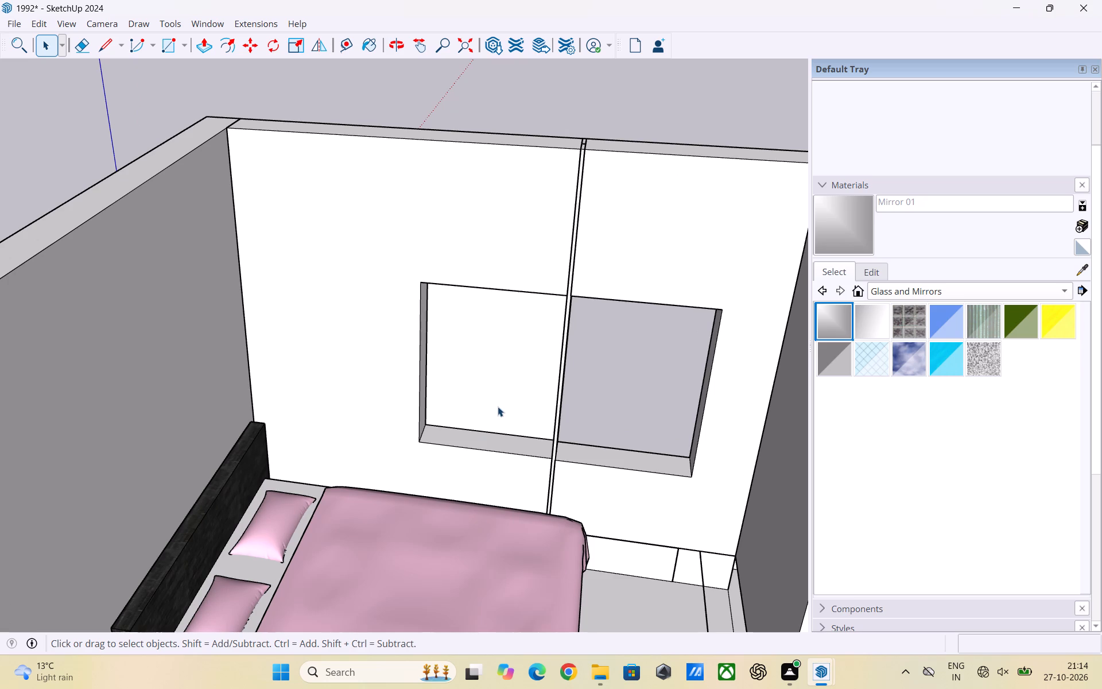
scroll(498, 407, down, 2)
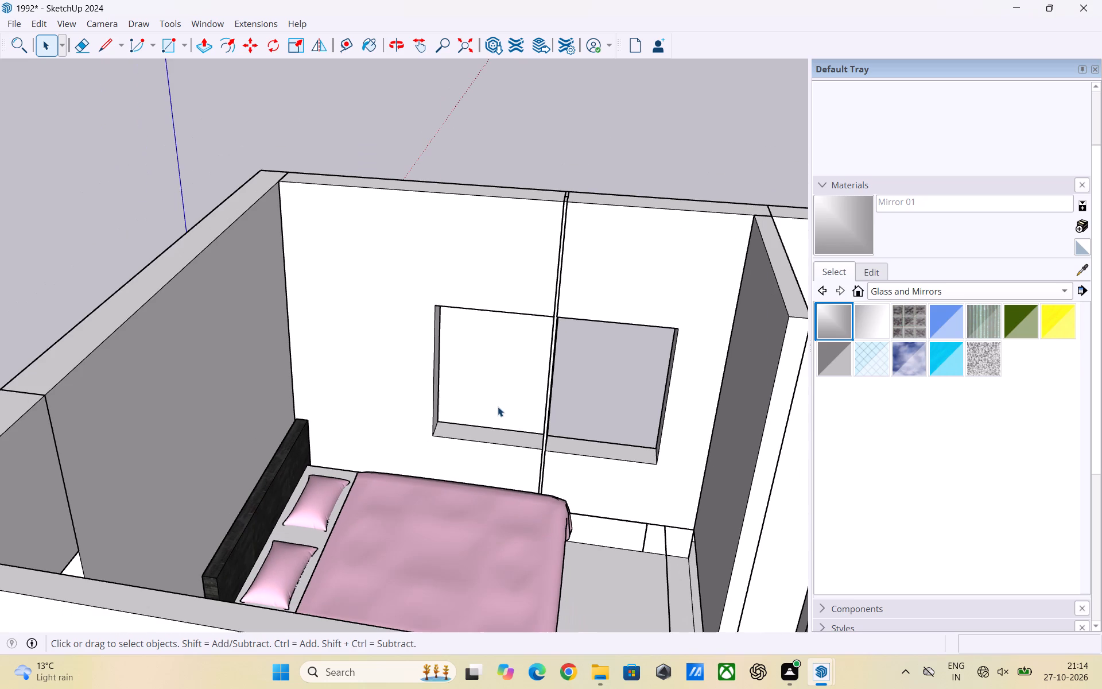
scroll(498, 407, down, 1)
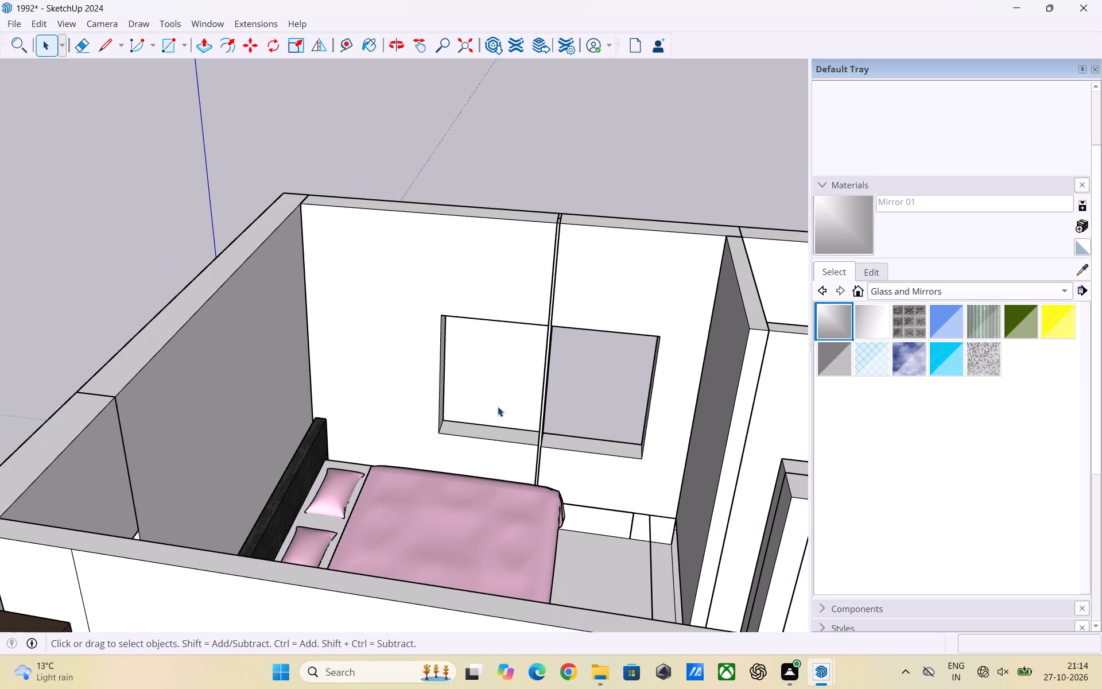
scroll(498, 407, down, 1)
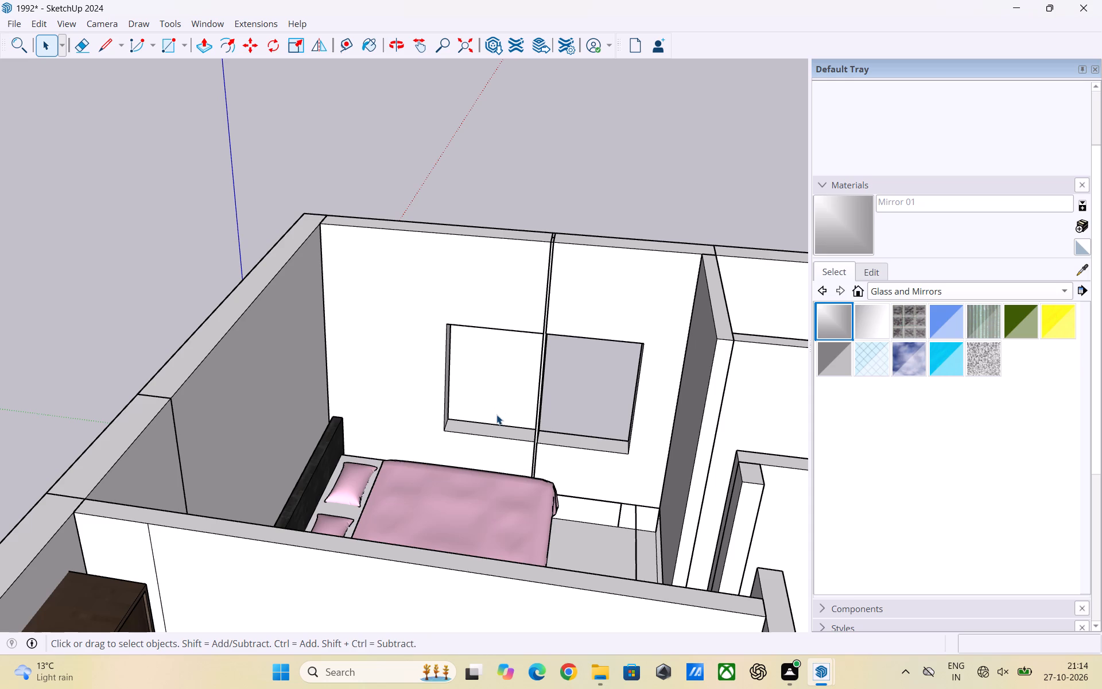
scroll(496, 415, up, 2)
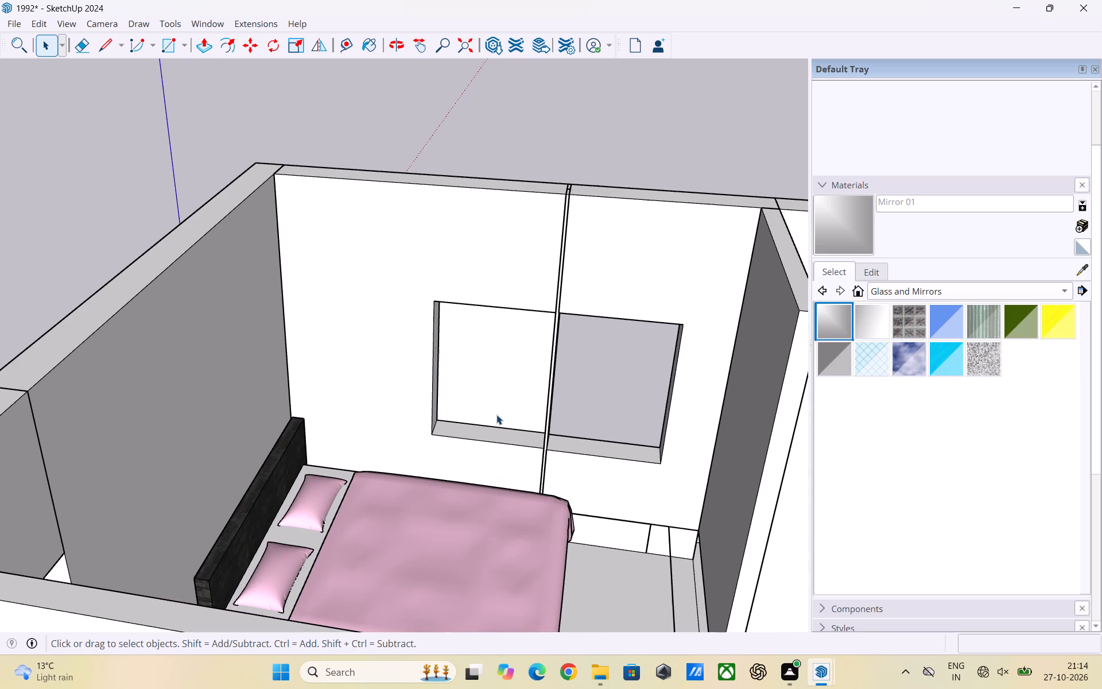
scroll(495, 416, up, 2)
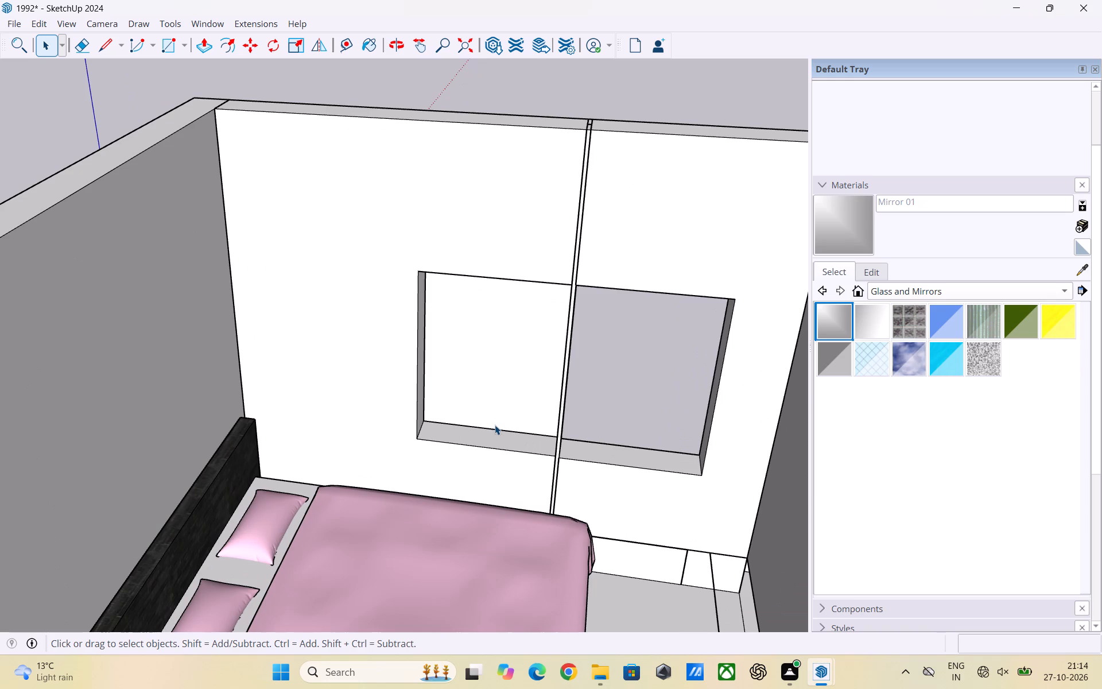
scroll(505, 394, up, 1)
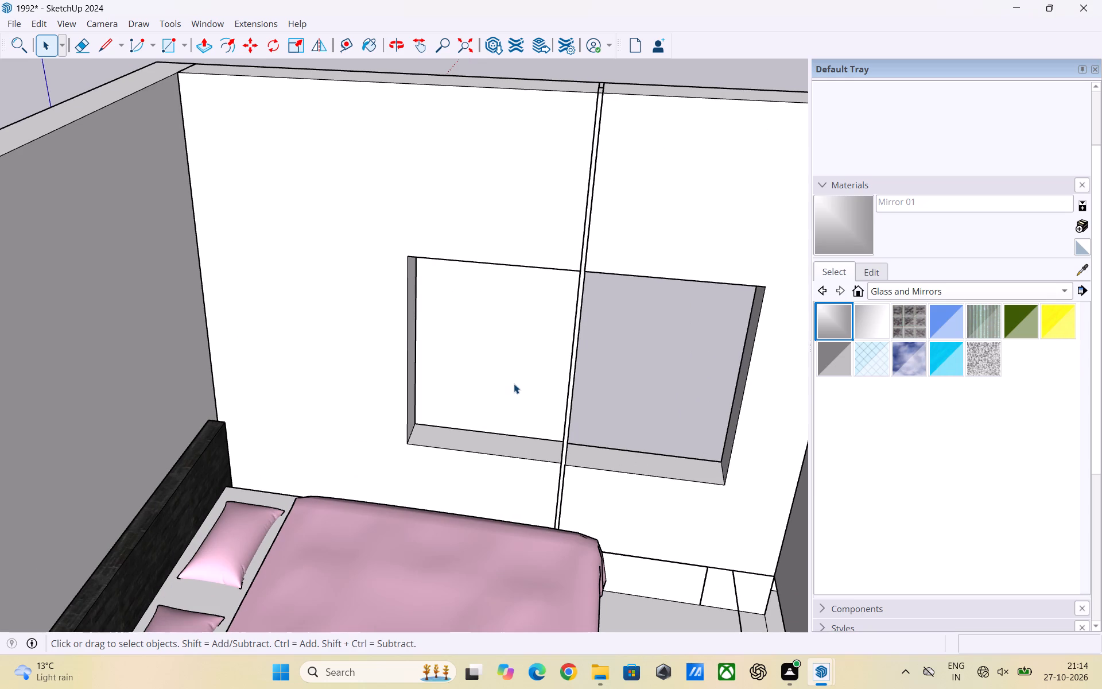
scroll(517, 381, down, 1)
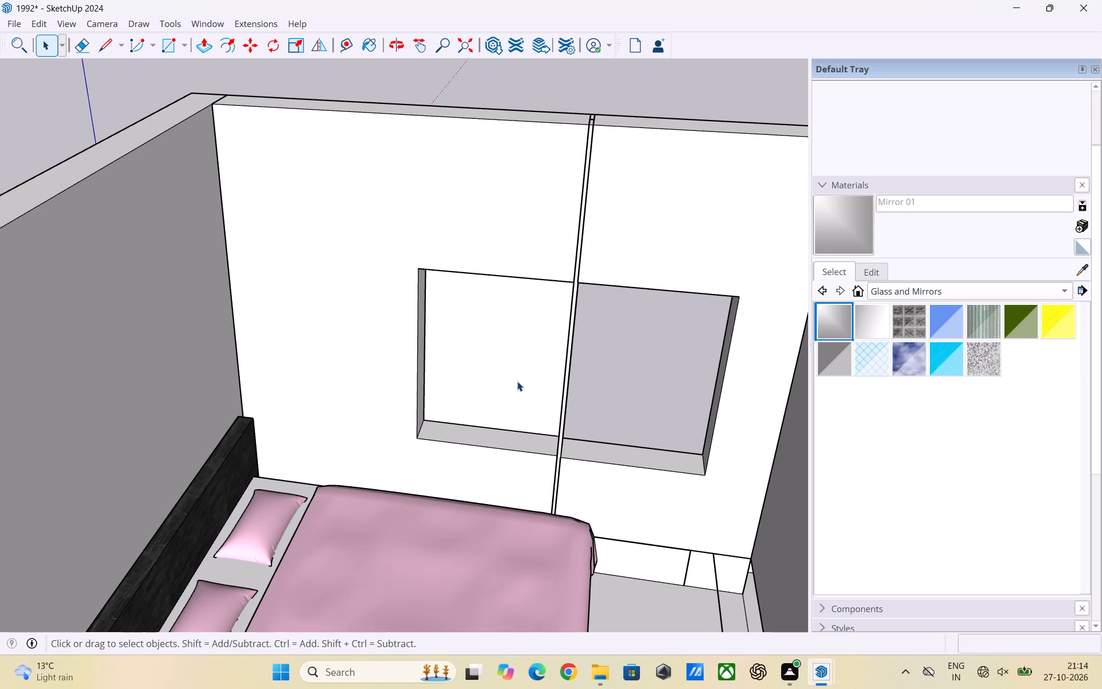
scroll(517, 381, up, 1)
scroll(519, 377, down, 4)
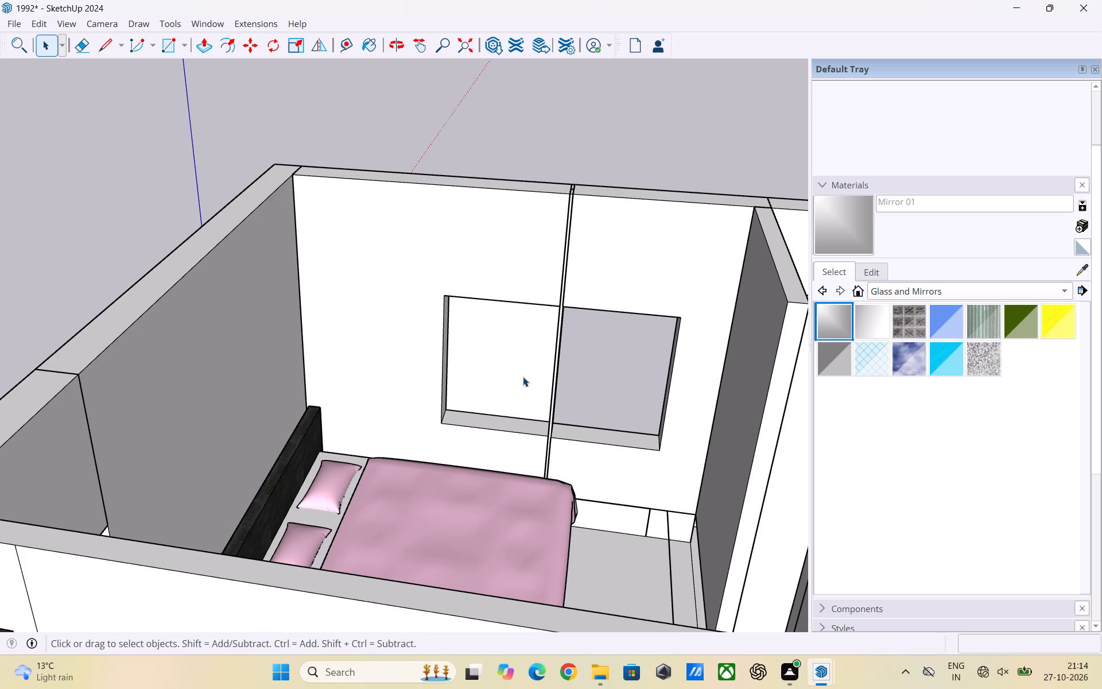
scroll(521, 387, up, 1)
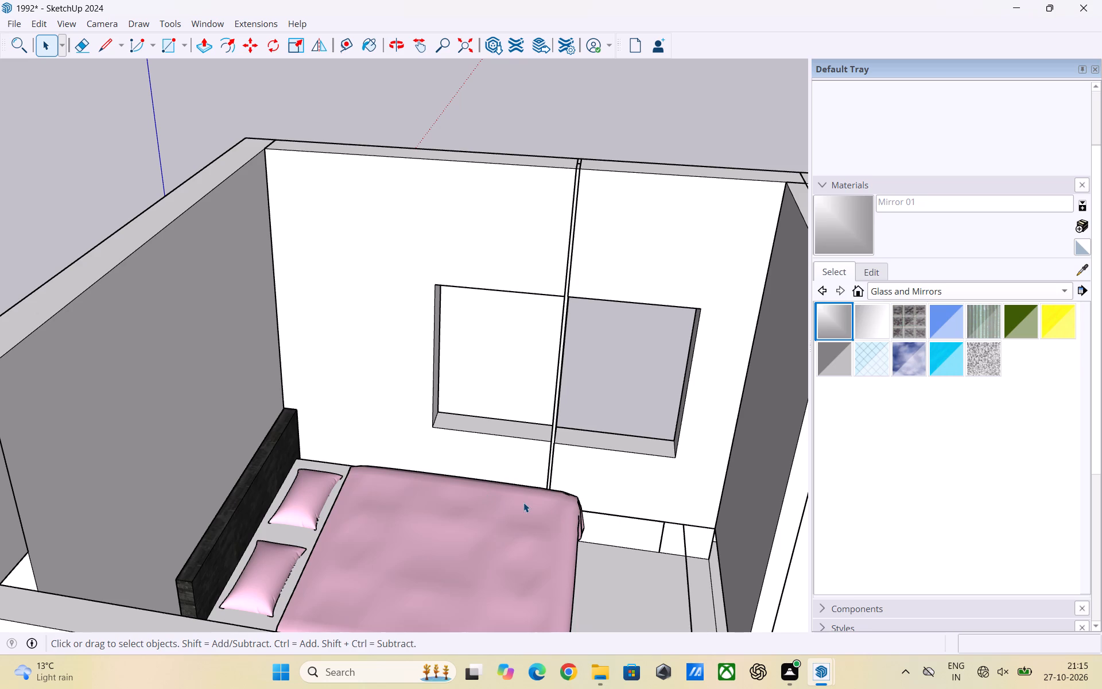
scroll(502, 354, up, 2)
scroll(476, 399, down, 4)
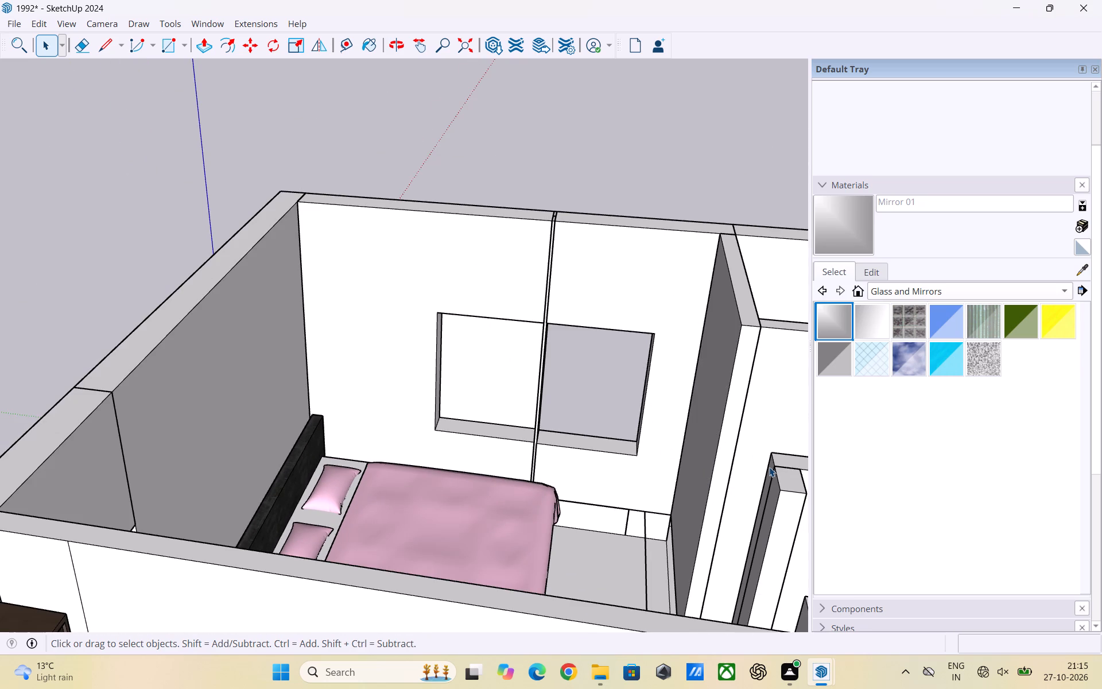
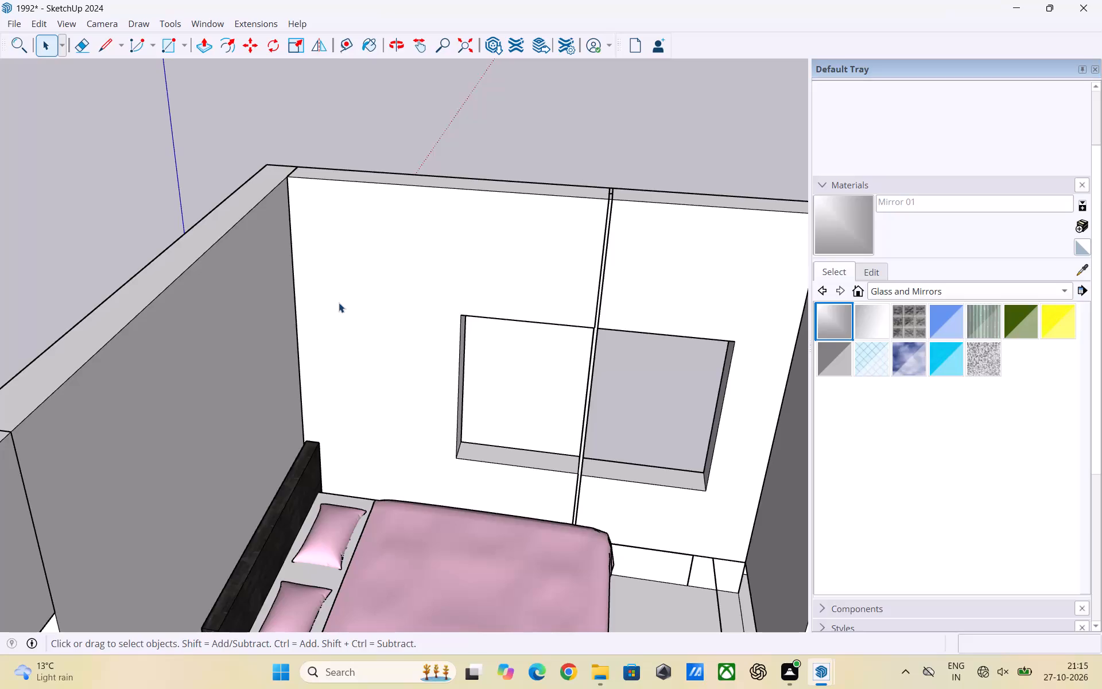
Inspect the pink-bed bedroom's half-filled window opening and its wall, up close and together with the adjoining rooms.
scroll(344, 303, up, 3)
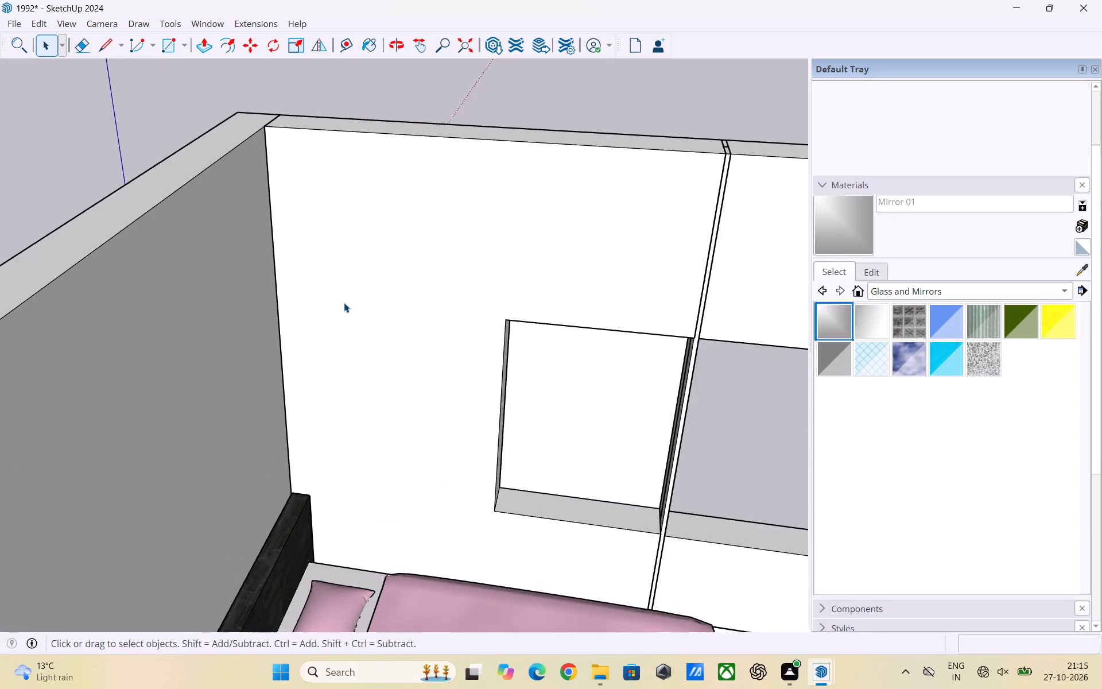
scroll(344, 303, down, 5)
scroll(384, 360, down, 2)
middle_drag(431, 383, 440, 326)
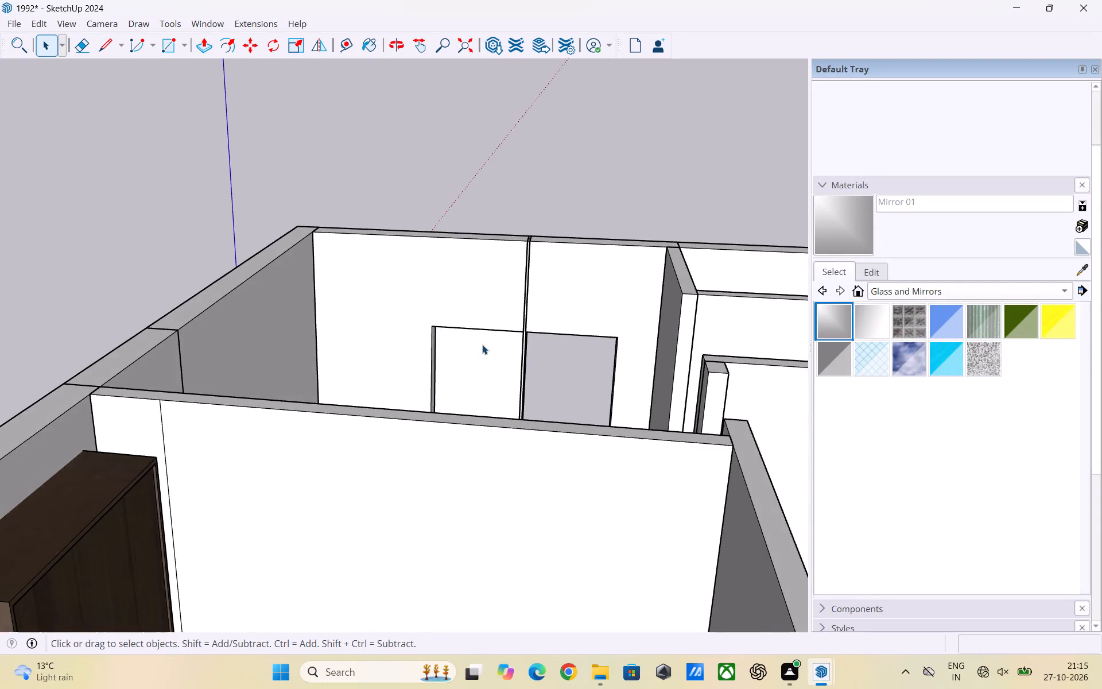
scroll(482, 344, up, 2)
middle_drag(525, 371, 467, 405)
scroll(457, 401, down, 1)
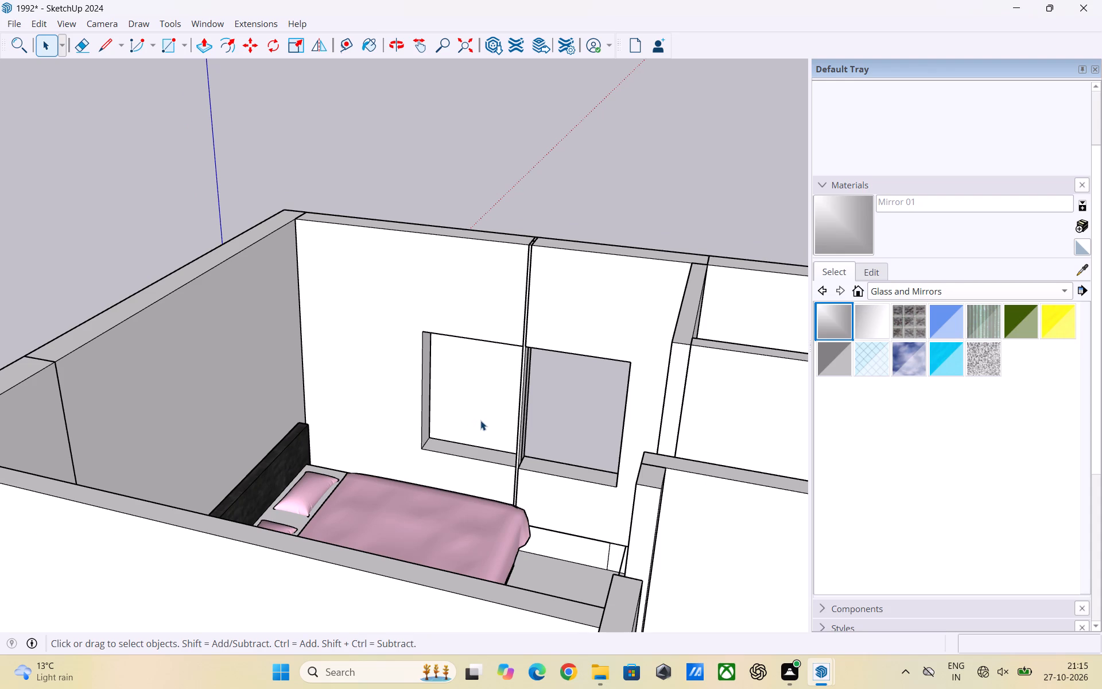
scroll(482, 422, up, 2)
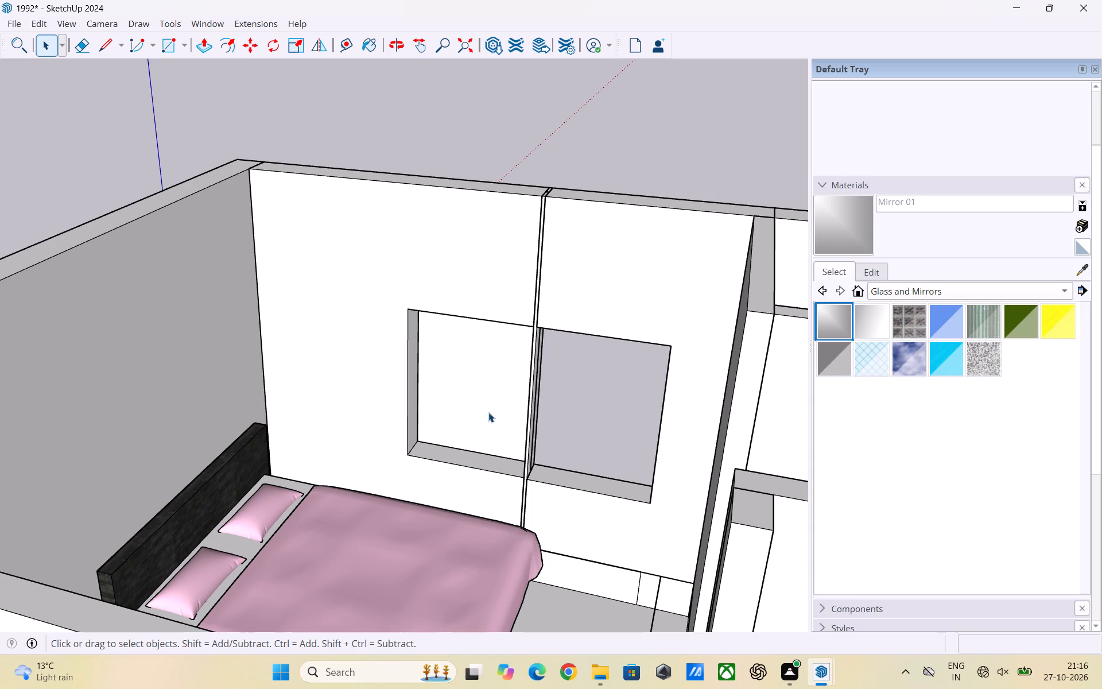
scroll(502, 265, down, 6)
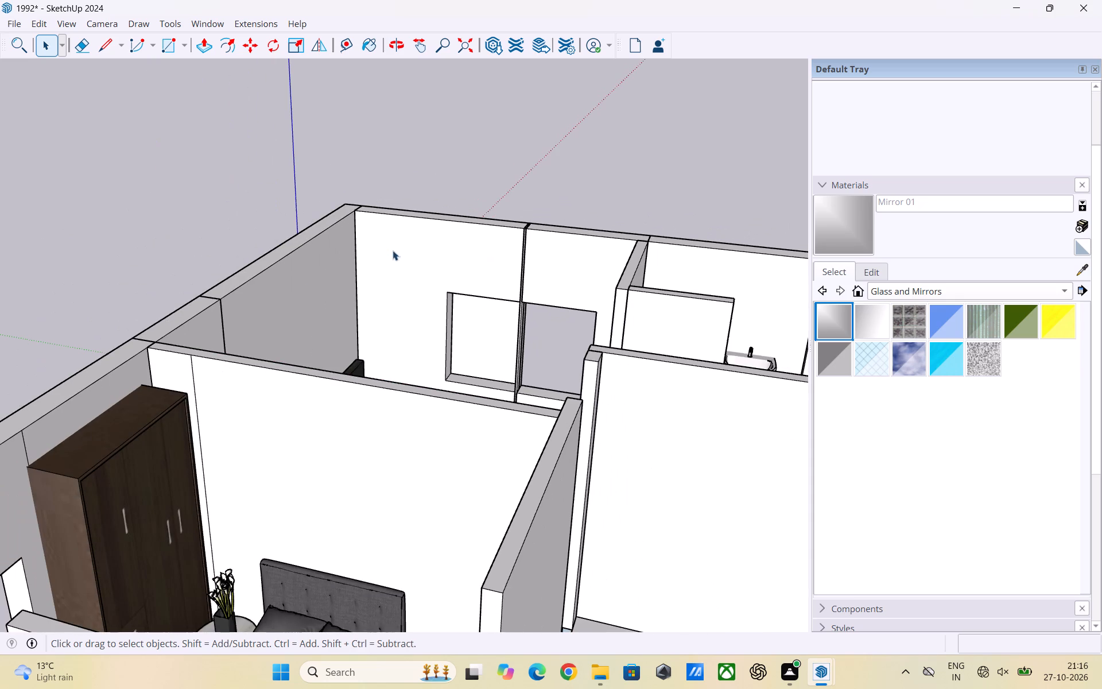
scroll(432, 361, up, 2)
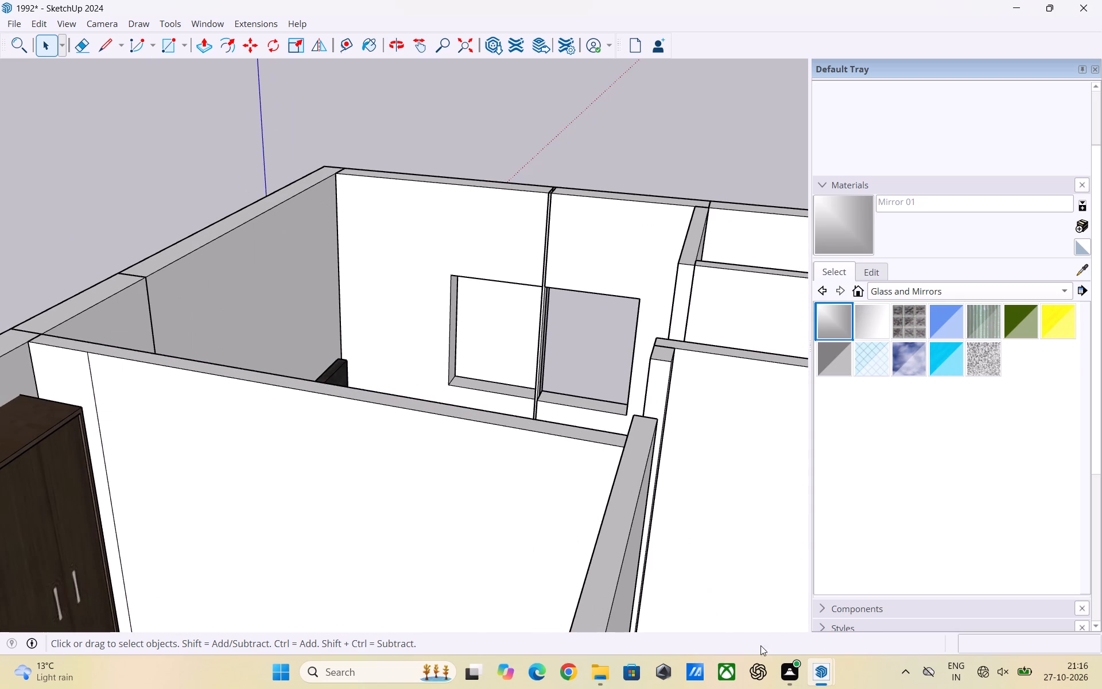
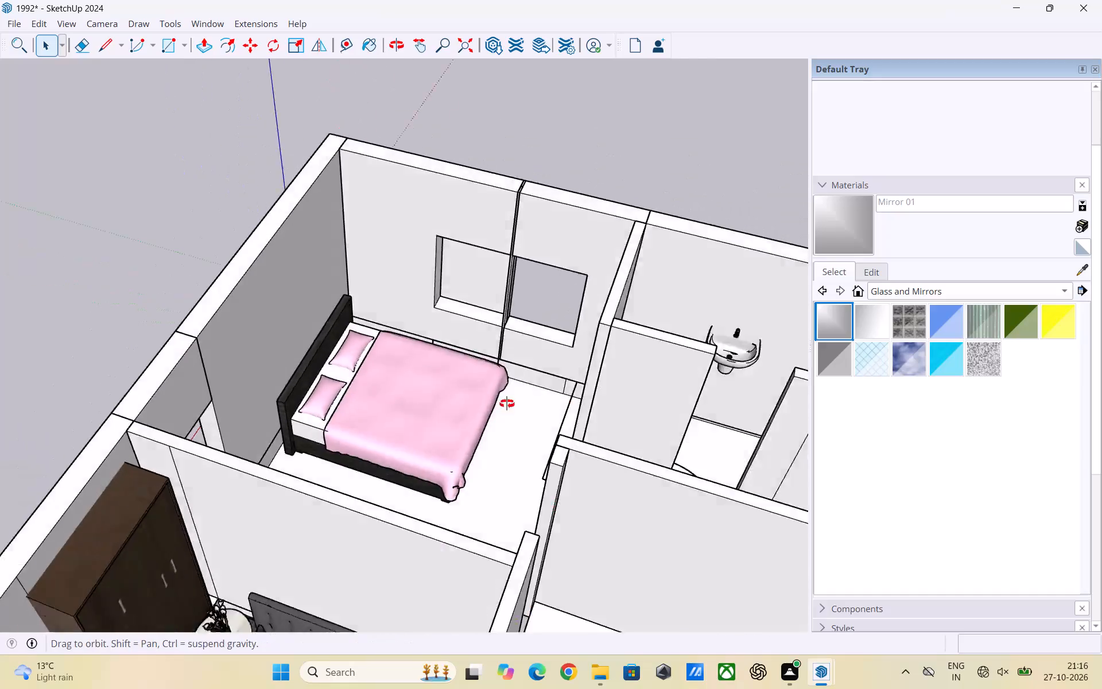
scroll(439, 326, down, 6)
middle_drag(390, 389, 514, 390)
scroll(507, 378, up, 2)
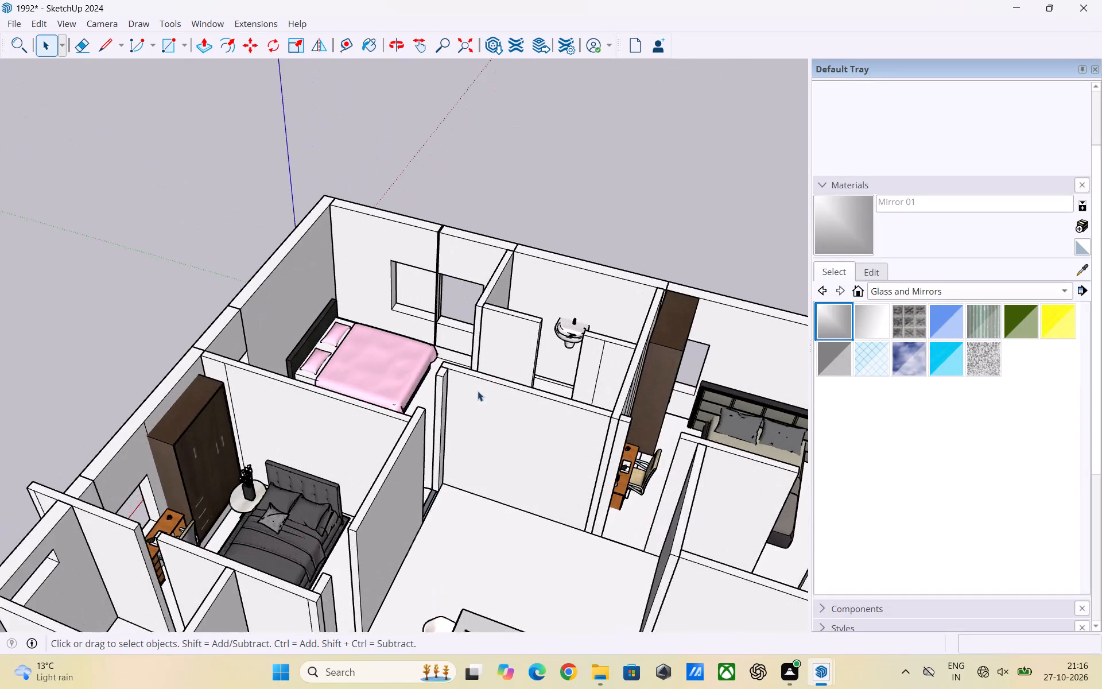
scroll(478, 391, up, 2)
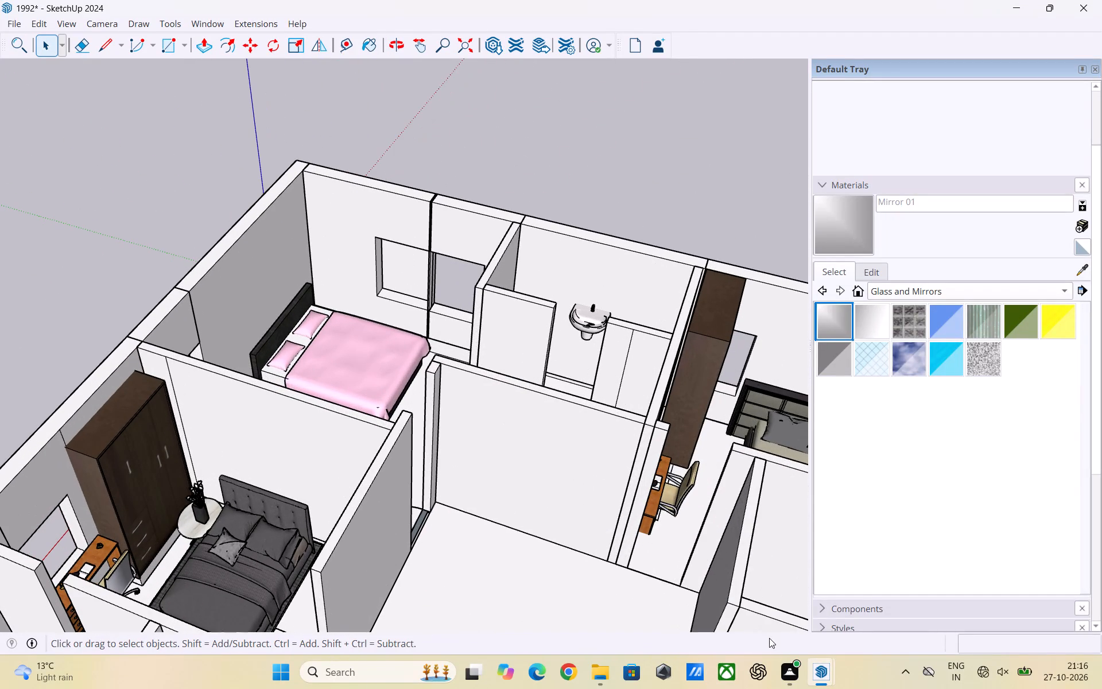
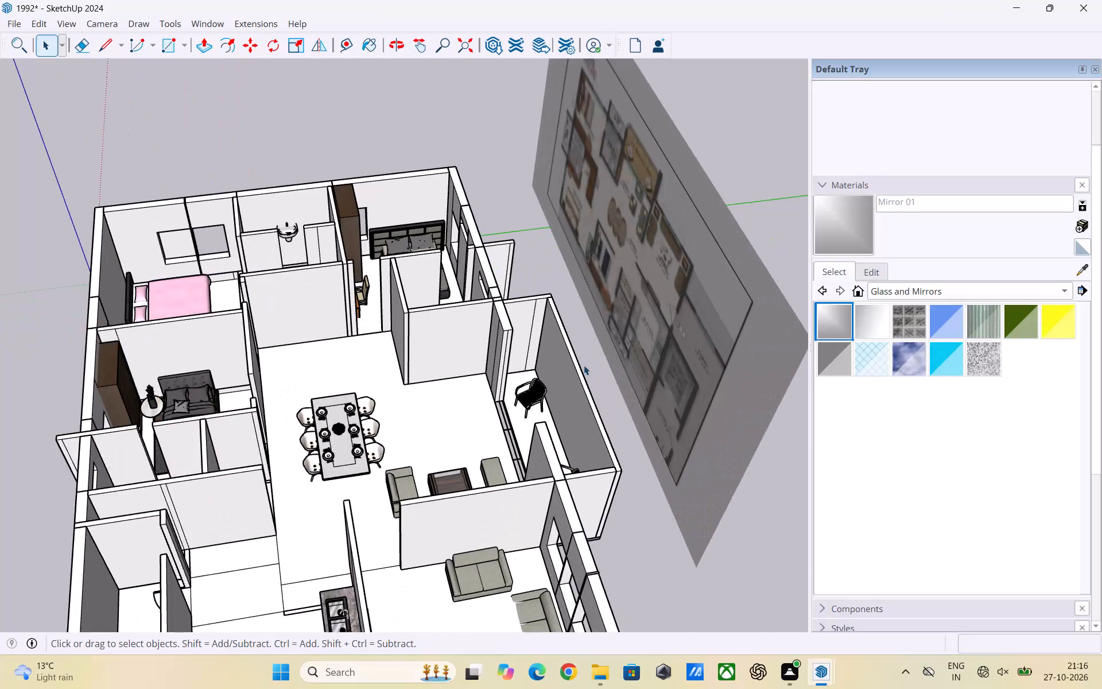
Examine the house model's wall openings from several sides, finishing close up at the pink-bed bedroom's window opening.
scroll(584, 365, up, 3)
scroll(584, 365, down, 10)
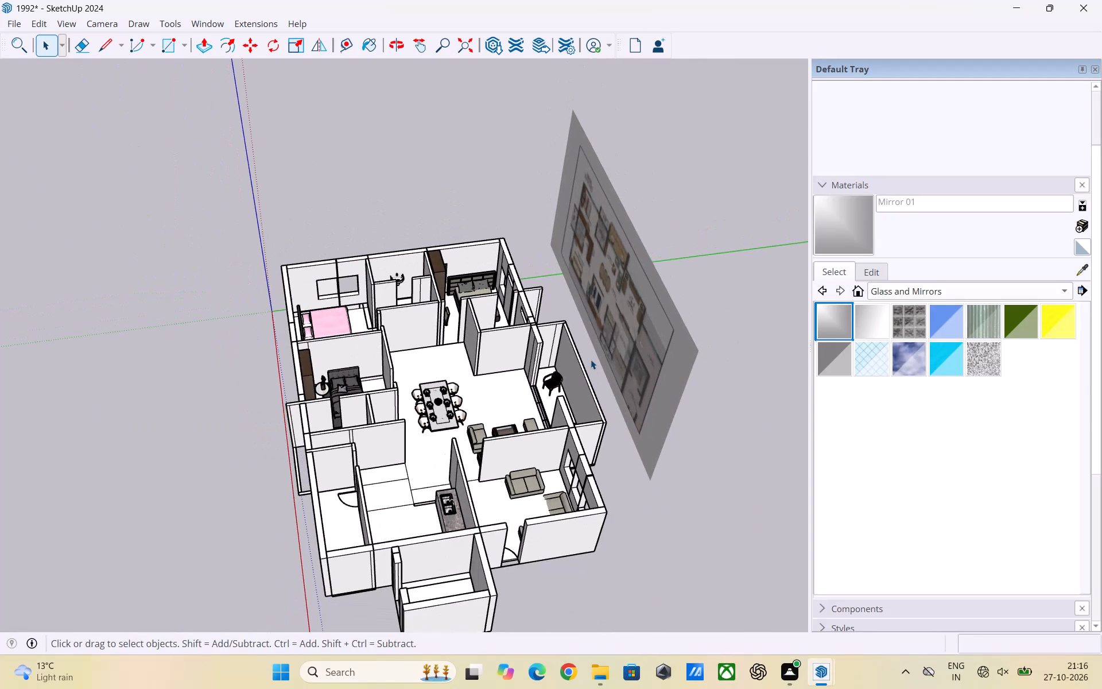
scroll(610, 352, down, 3)
middle_drag(632, 407, 454, 429)
scroll(425, 402, up, 5)
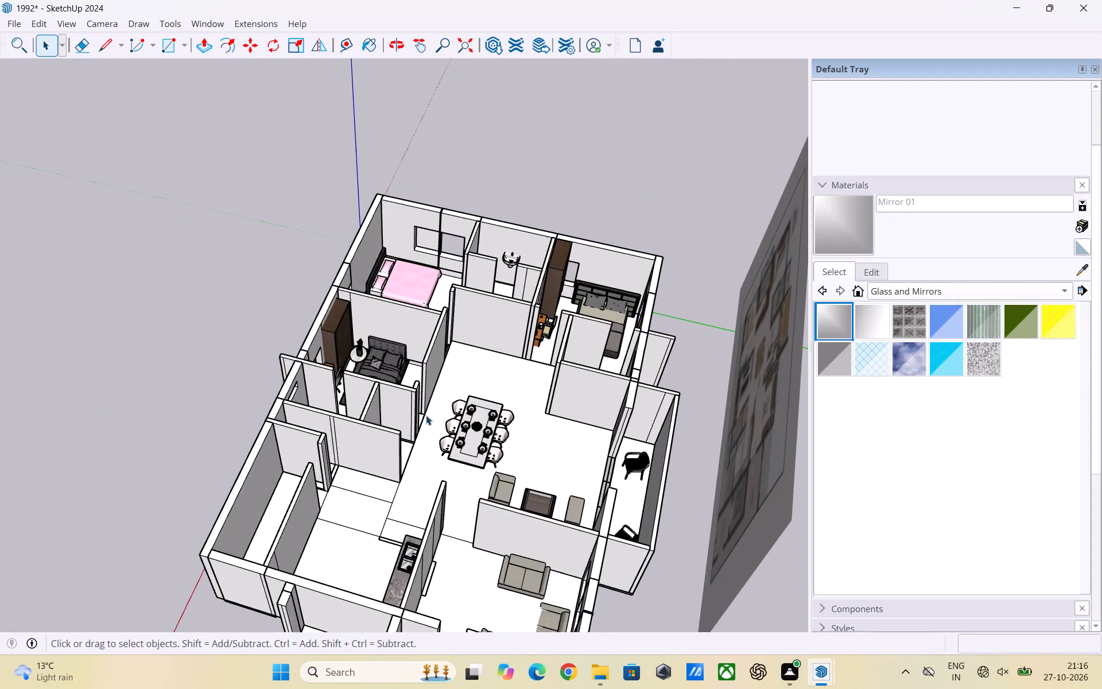
middle_drag(427, 413, 564, 396)
scroll(546, 420, up, 3)
scroll(389, 357, down, 5)
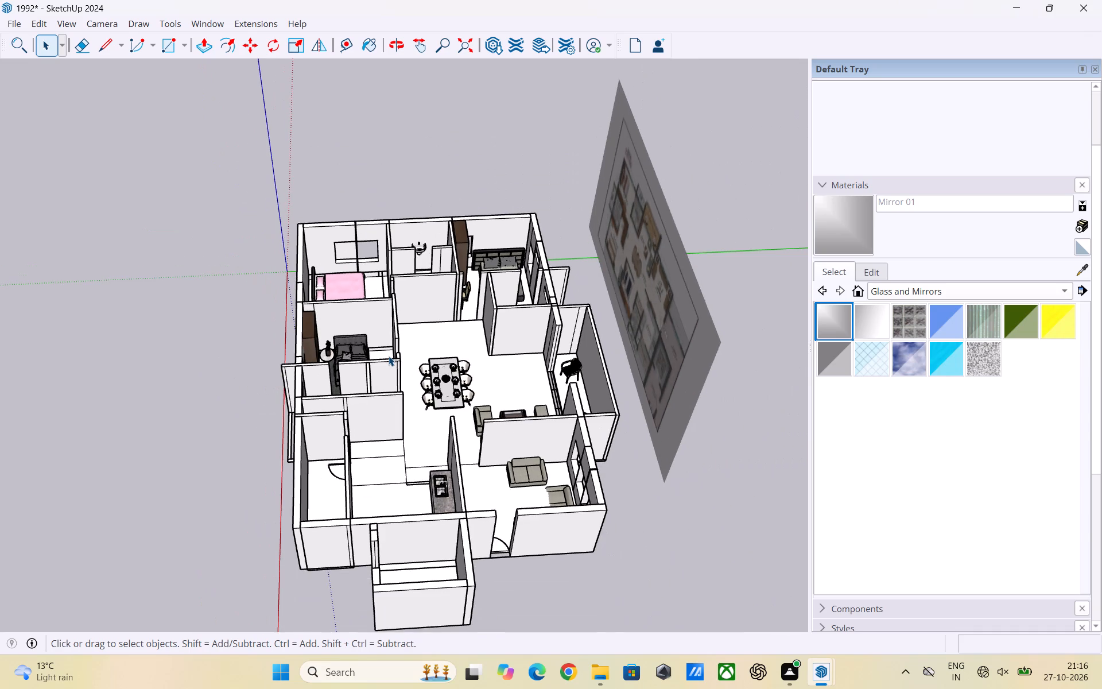
scroll(389, 356, down, 3)
middle_drag(383, 365, 526, 406)
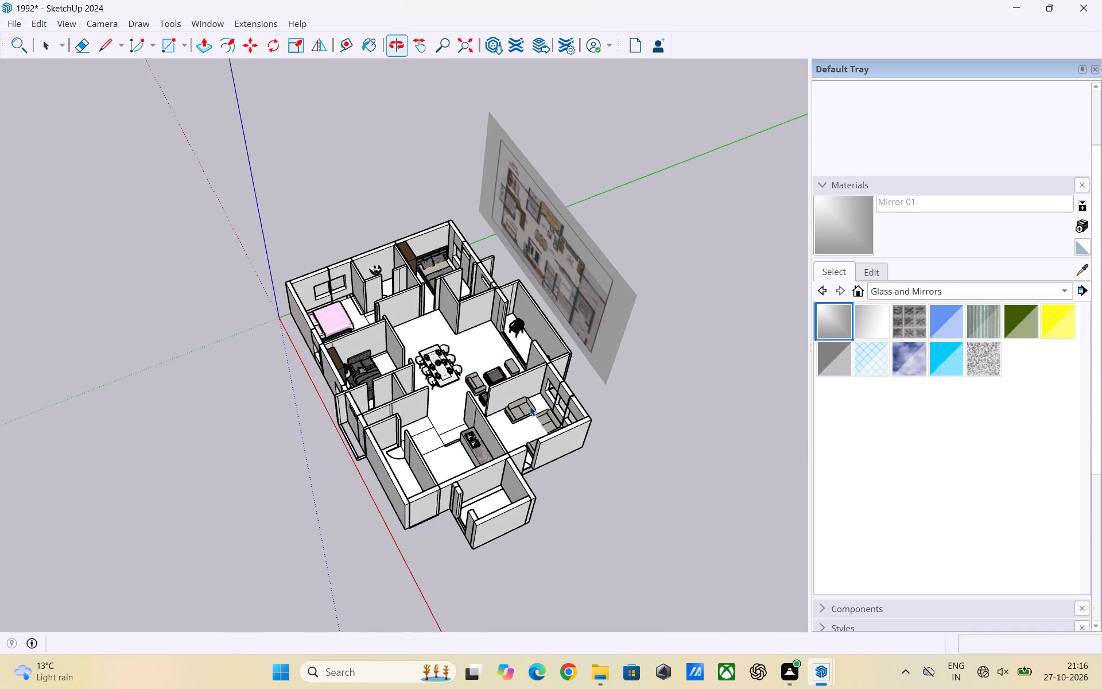
scroll(413, 411, up, 2)
scroll(305, 409, up, 3)
scroll(271, 388, down, 2)
scroll(269, 388, up, 4)
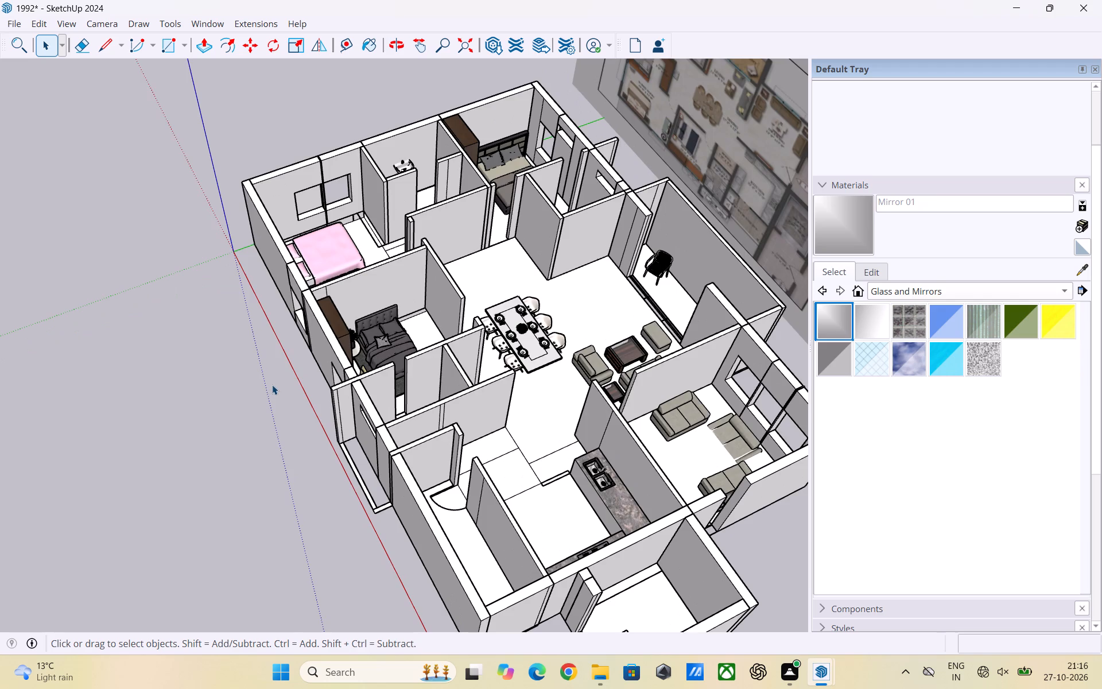
scroll(273, 384, down, 2)
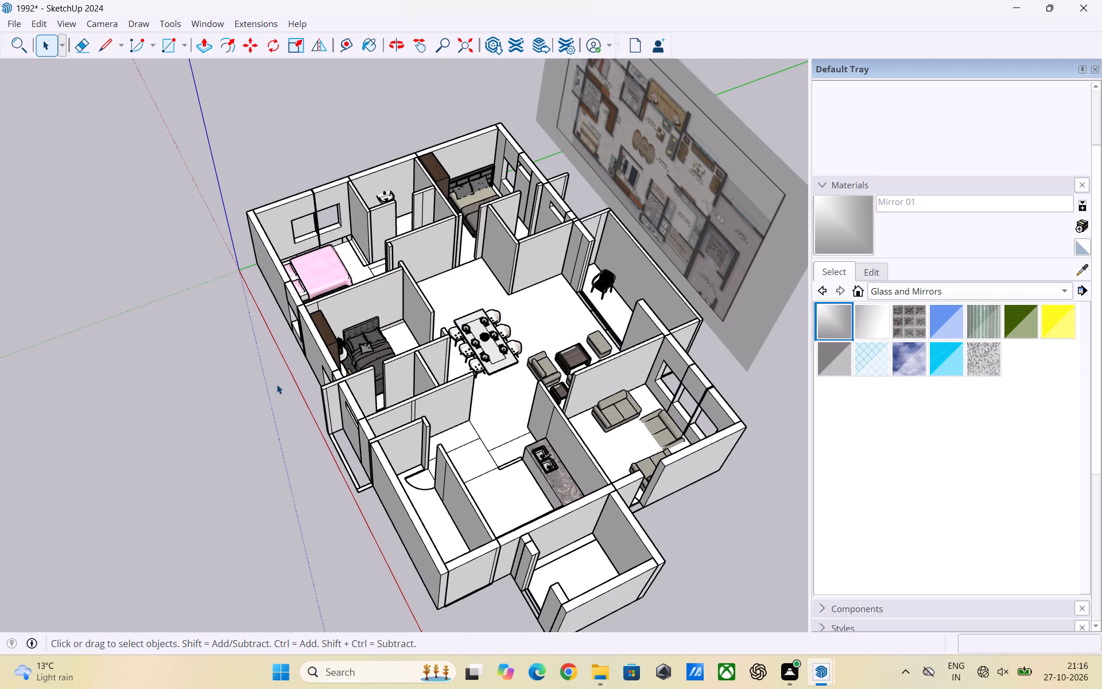
scroll(277, 384, up, 5)
scroll(298, 346, down, 5)
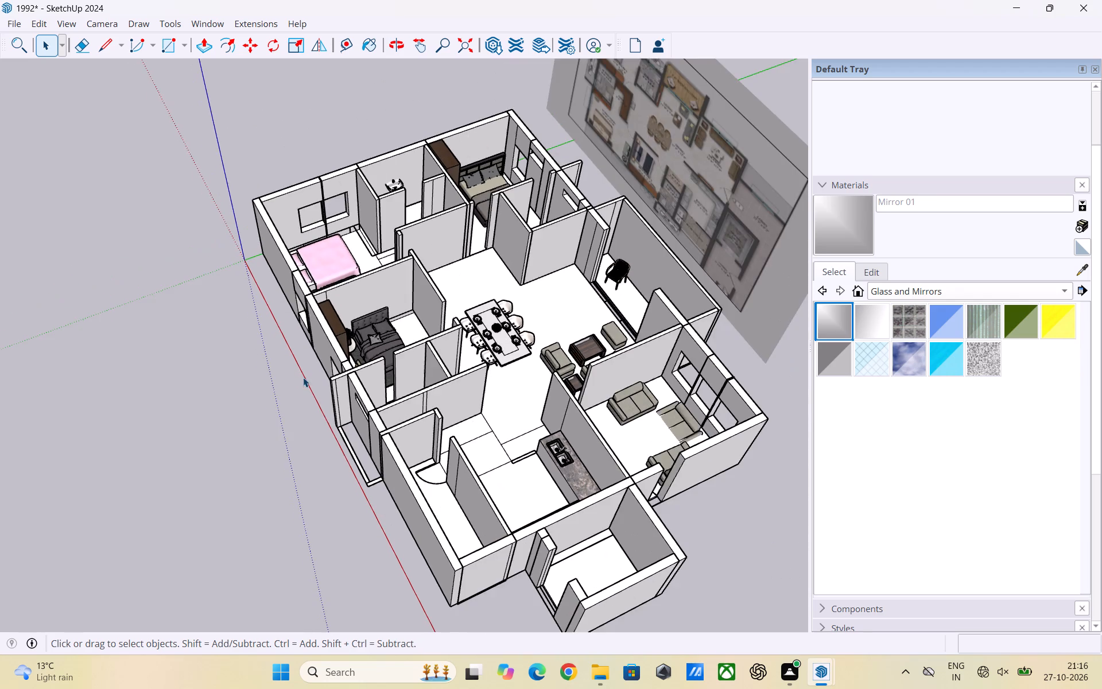
middle_drag(309, 443, 452, 438)
scroll(466, 430, up, 3)
middle_drag(395, 420, 461, 359)
scroll(482, 340, up, 4)
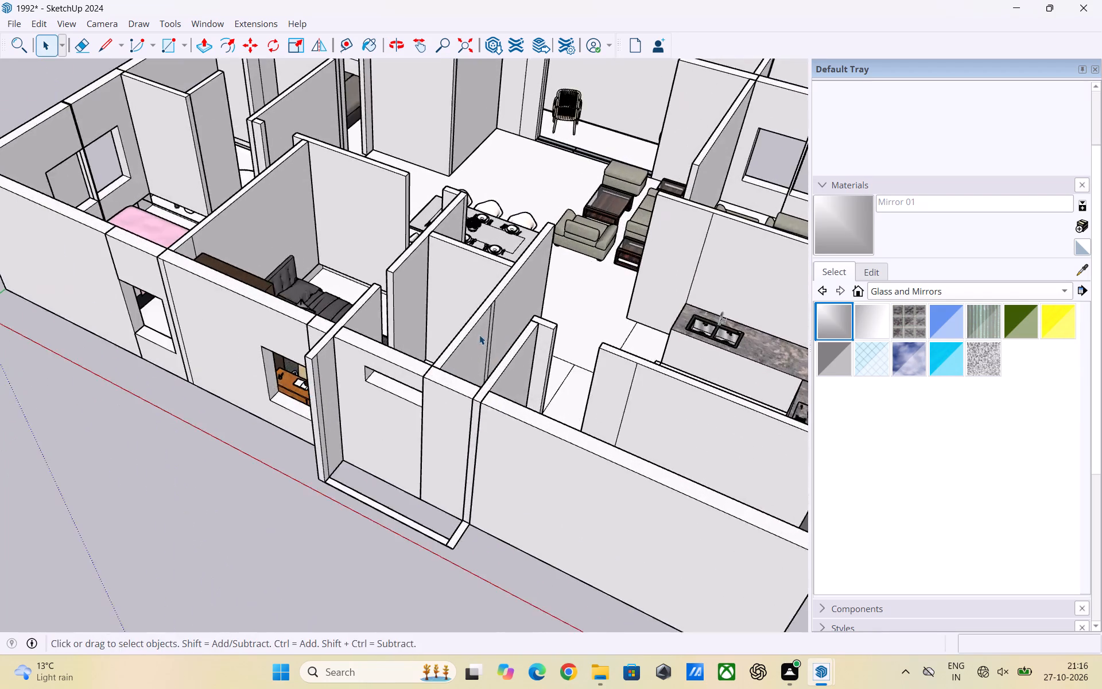
middle_drag(564, 358, 199, 367)
scroll(368, 314, down, 10)
scroll(378, 202, up, 3)
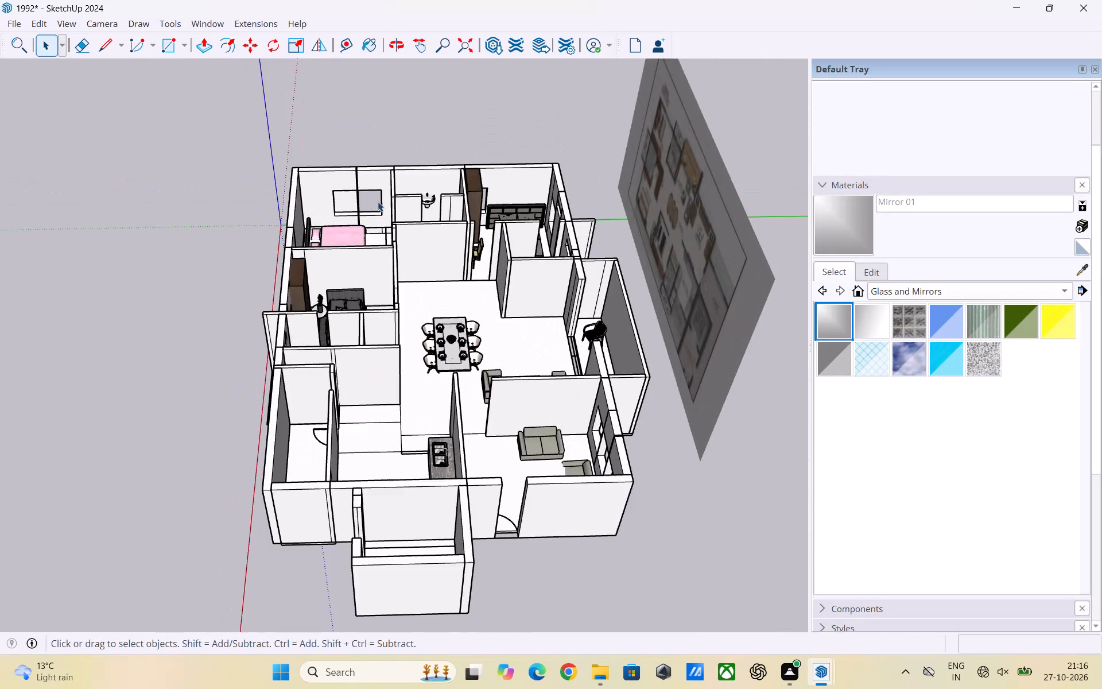
scroll(347, 208, up, 3)
middle_drag(345, 204, 338, 145)
scroll(338, 159, up, 7)
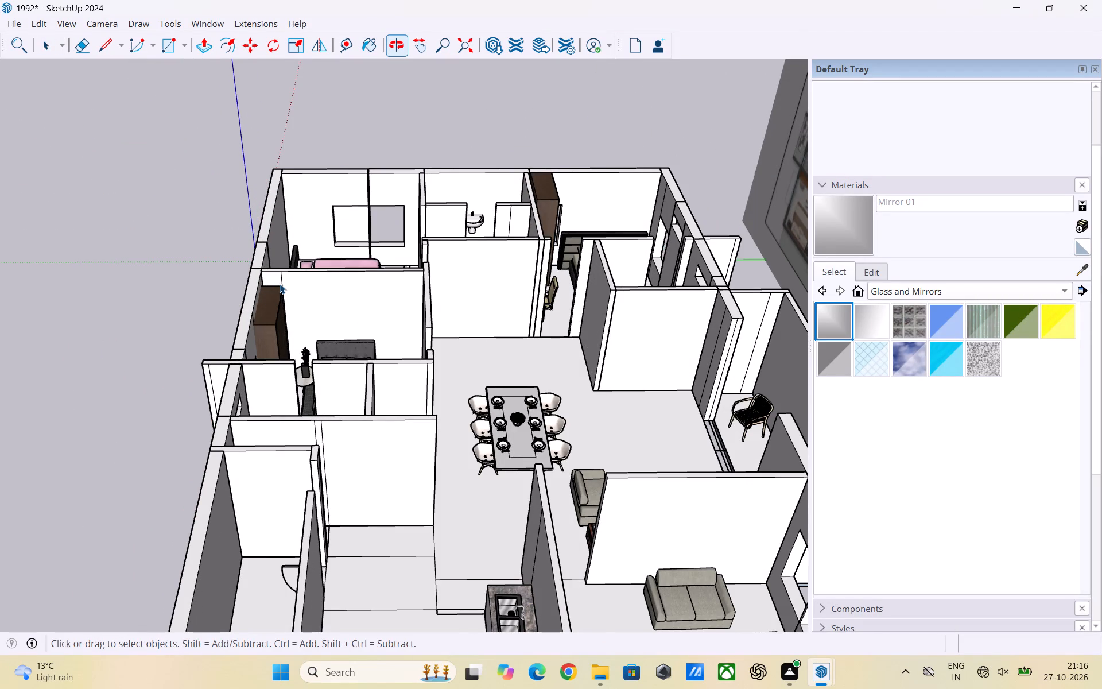
scroll(437, 392, up, 2)
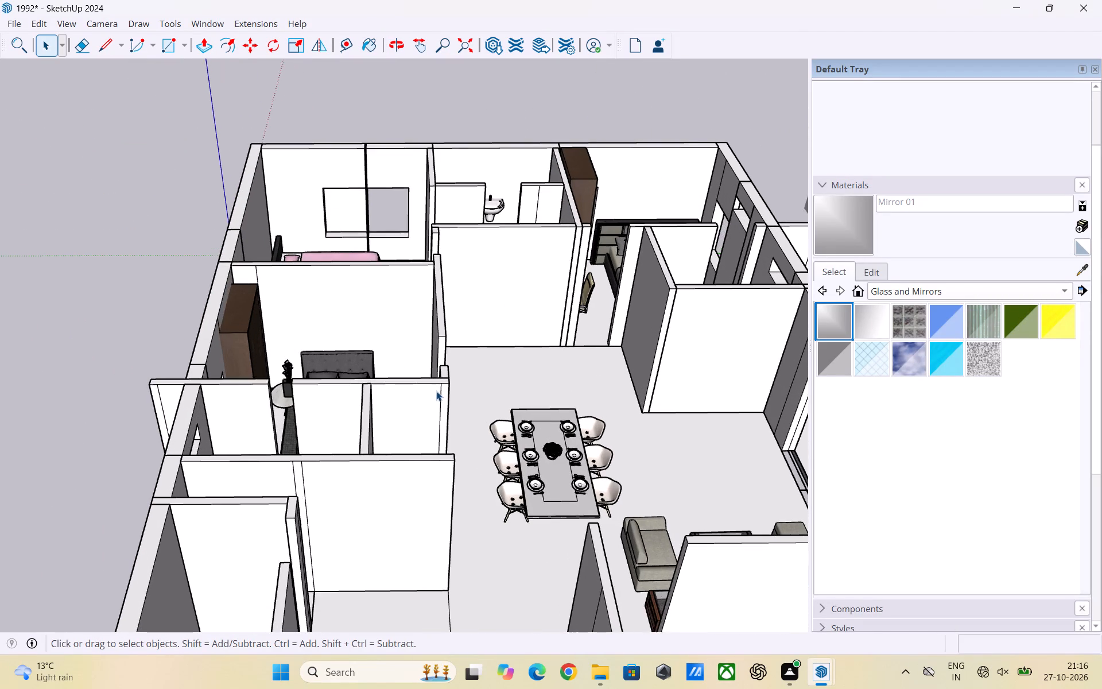
middle_drag(436, 390, 439, 335)
scroll(529, 342, down, 5)
scroll(388, 208, up, 4)
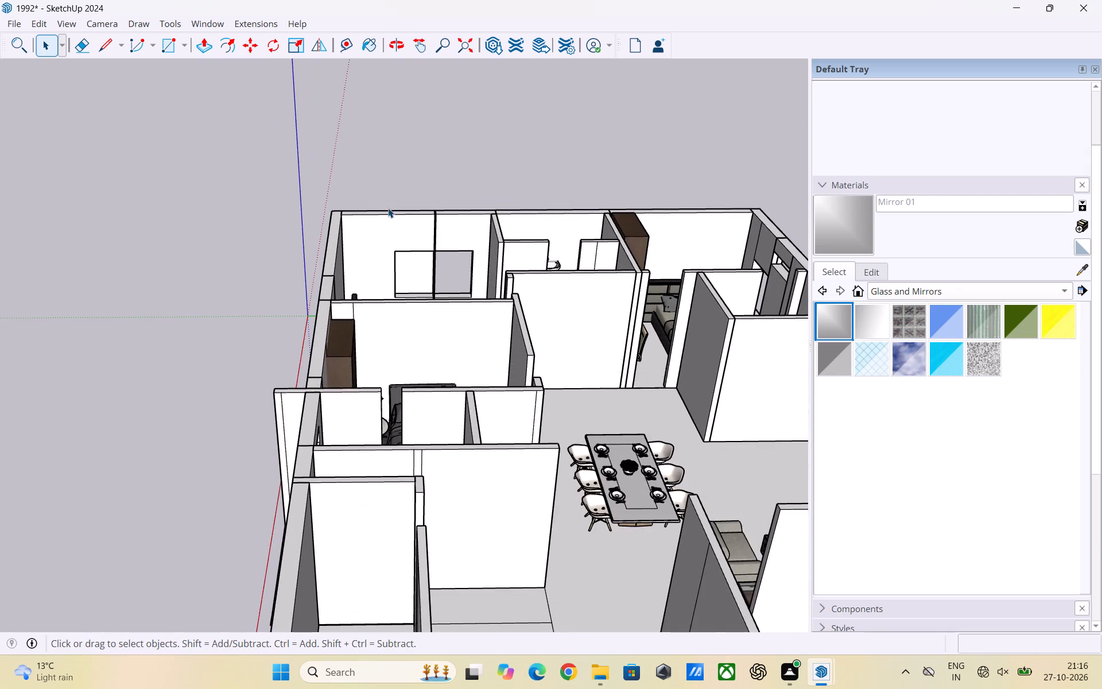
scroll(379, 243, up, 7)
scroll(403, 292, up, 2)
middle_drag(429, 297, 413, 249)
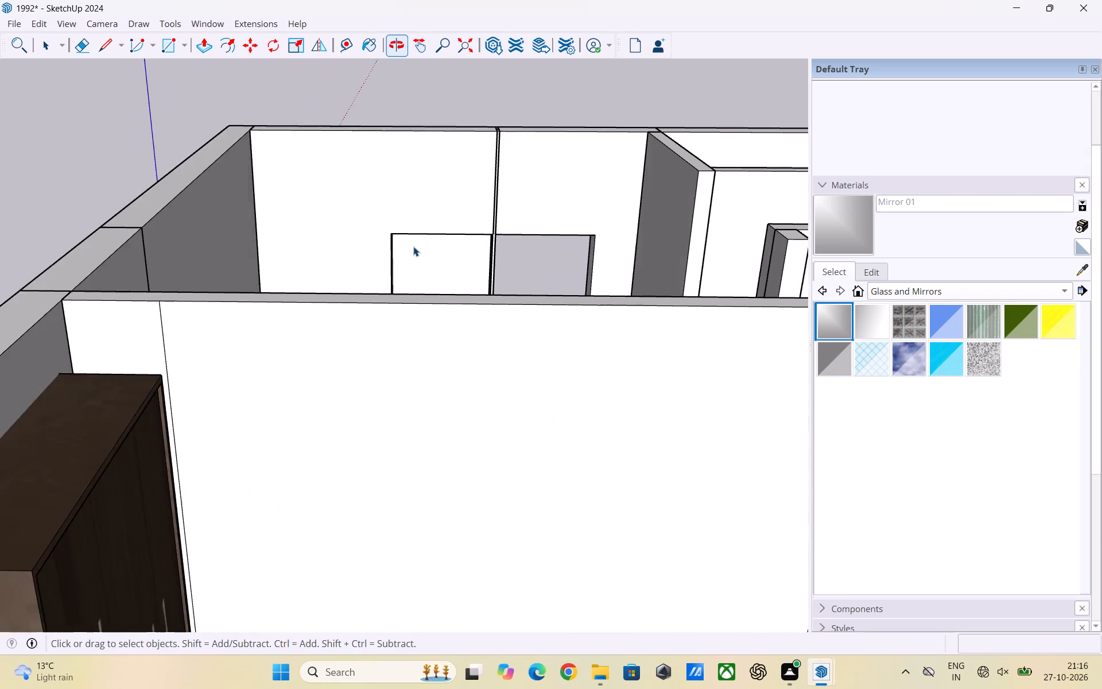
scroll(433, 259, up, 3)
middle_drag(461, 267, 441, 323)
scroll(413, 279, up, 3)
middle_drag(420, 288, 412, 257)
scroll(420, 288, up, 1)
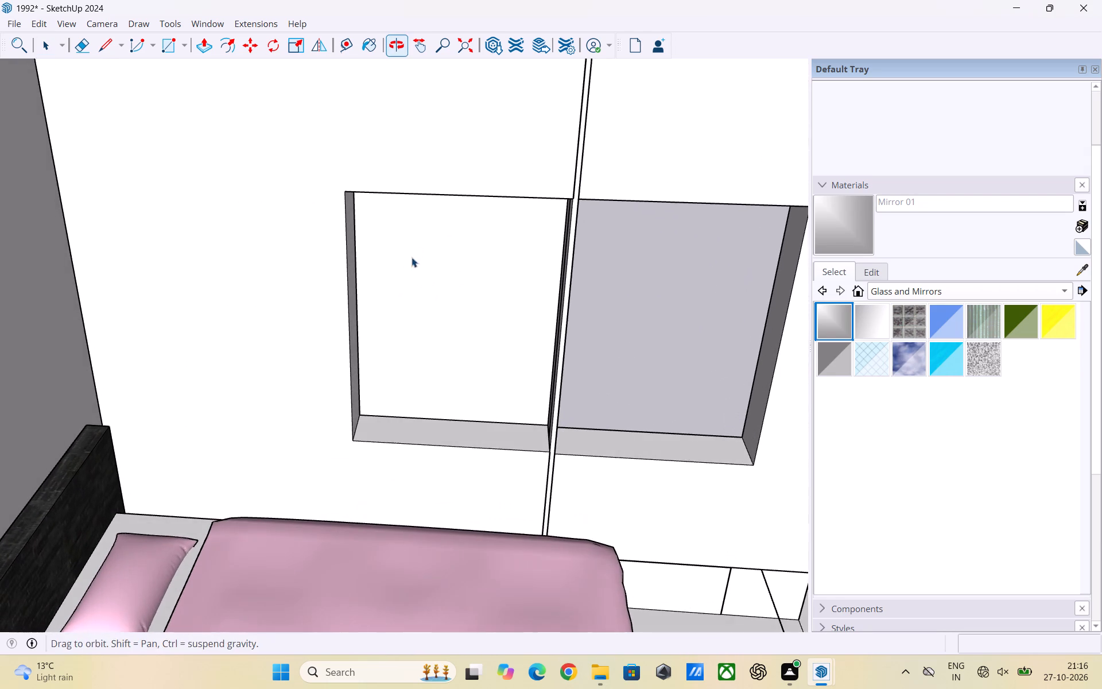
middle_drag(412, 257, 412, 264)
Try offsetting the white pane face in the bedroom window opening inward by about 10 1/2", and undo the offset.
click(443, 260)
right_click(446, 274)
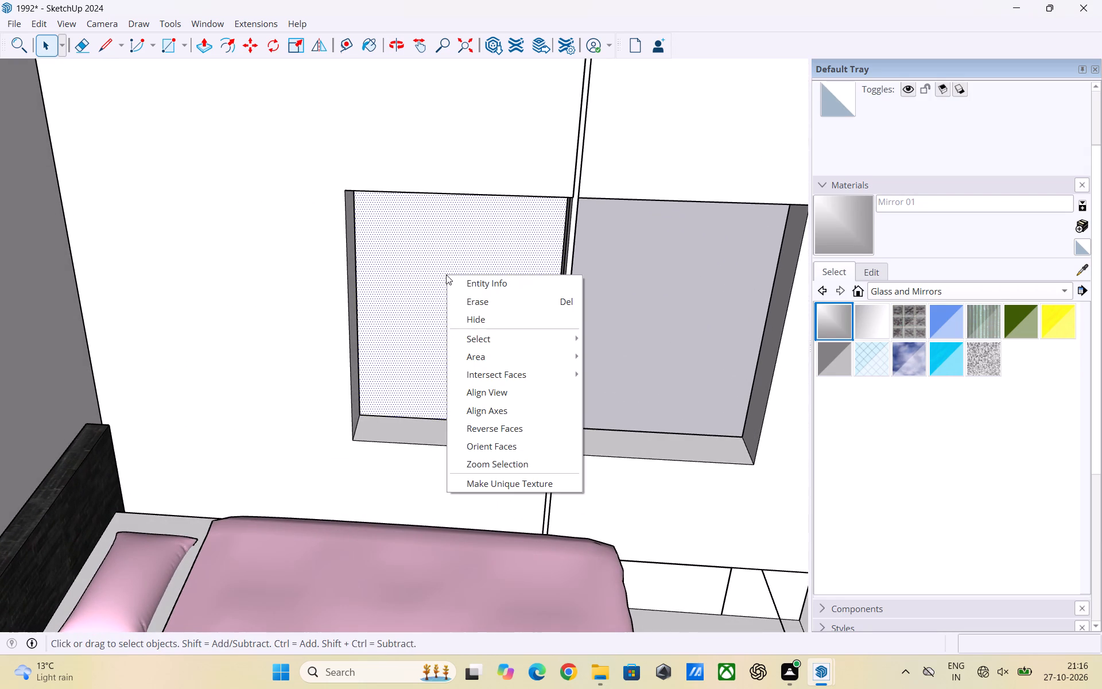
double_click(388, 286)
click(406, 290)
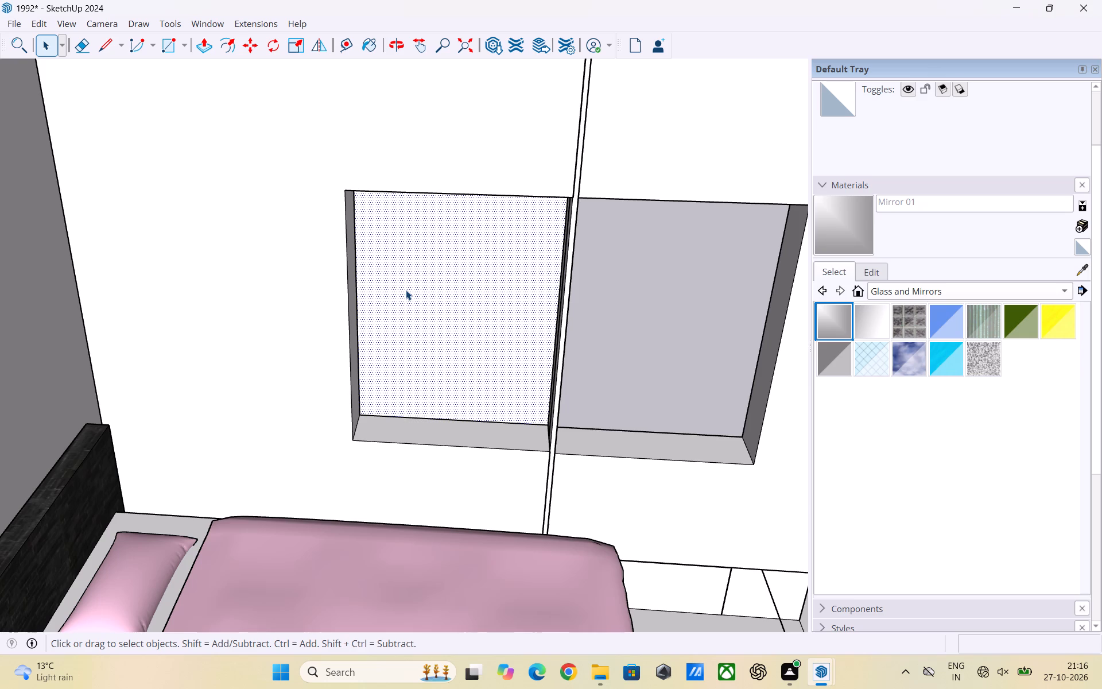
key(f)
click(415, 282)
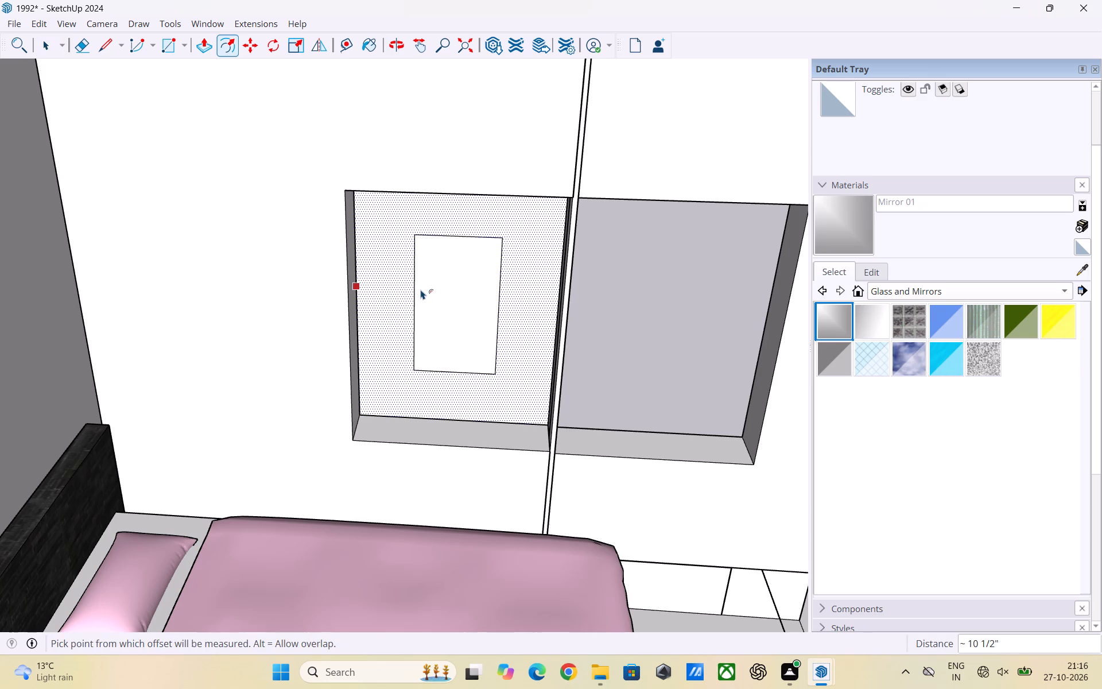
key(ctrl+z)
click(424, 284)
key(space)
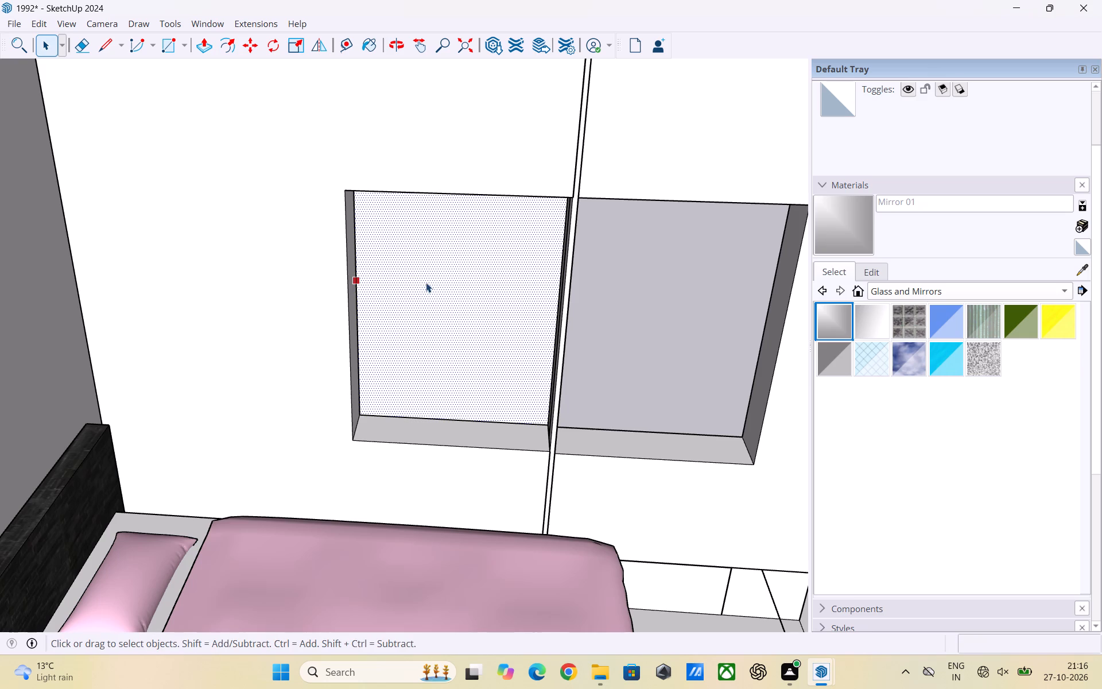
Make a group from the white pane face and its edges in the bedroom window opening.
double_click(433, 282)
right_click(436, 287)
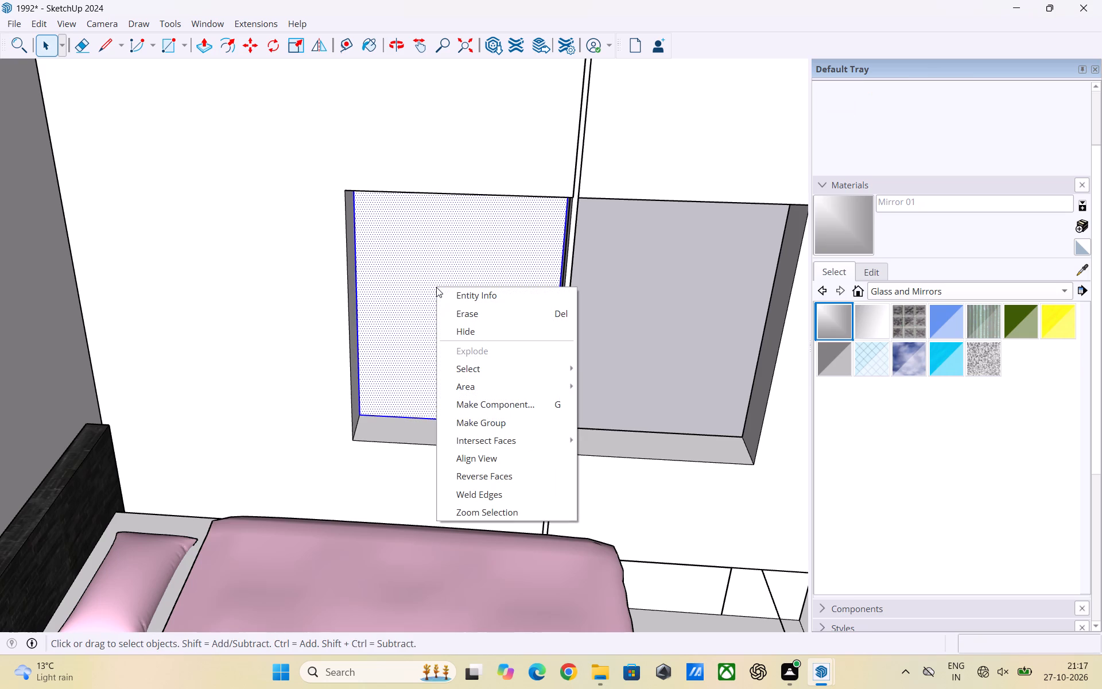
click(463, 420)
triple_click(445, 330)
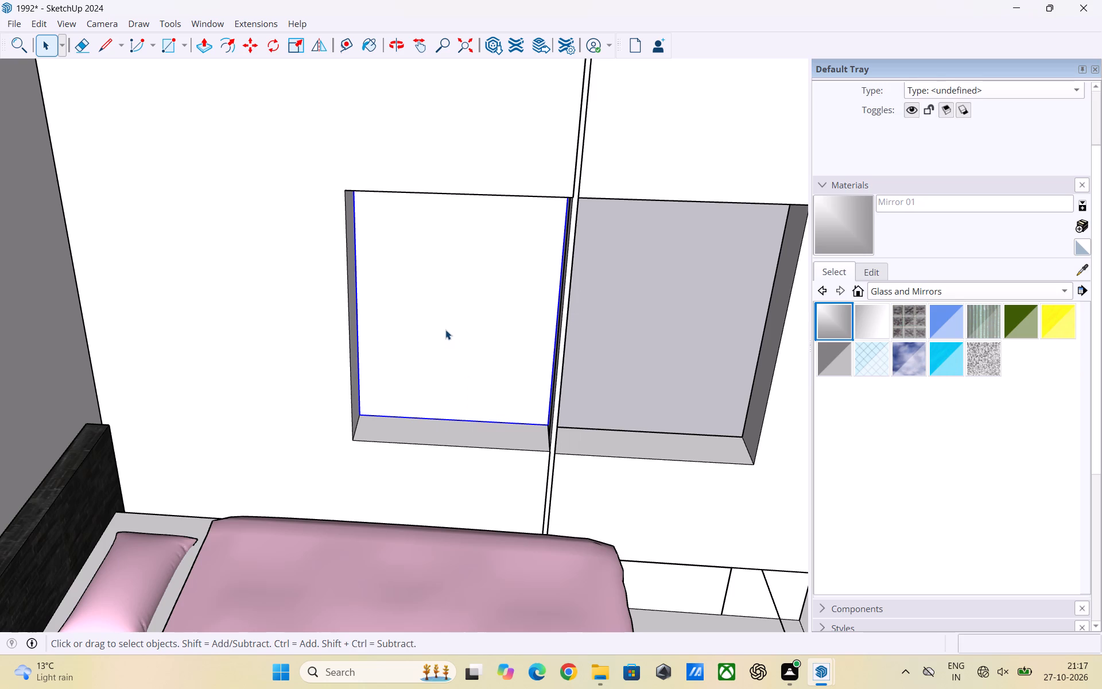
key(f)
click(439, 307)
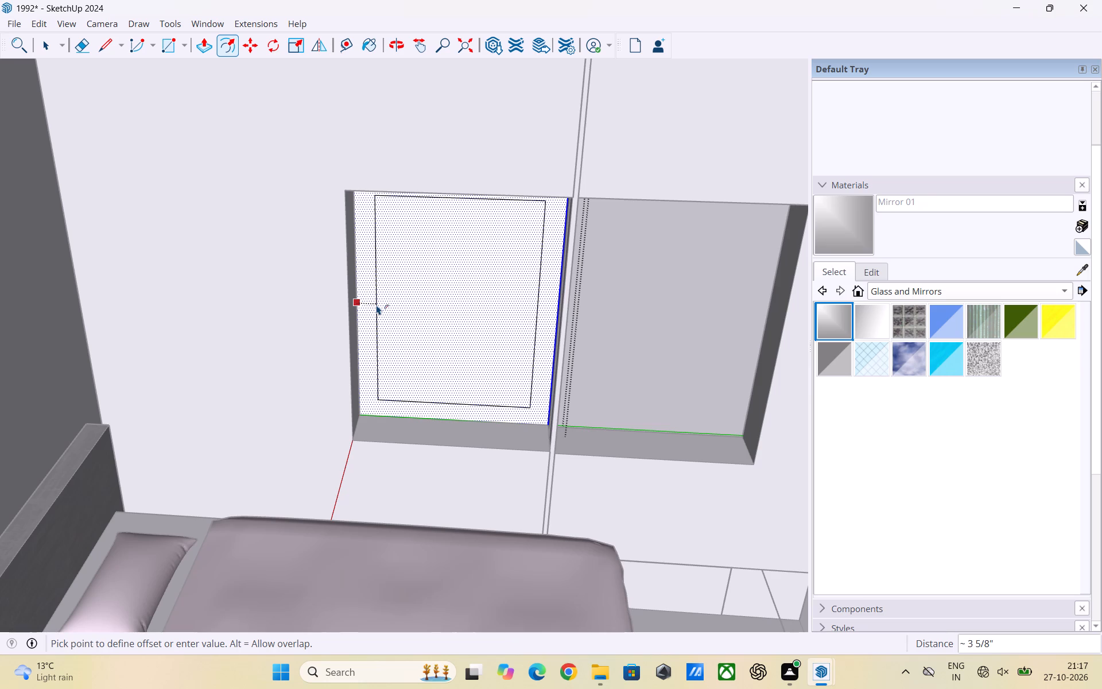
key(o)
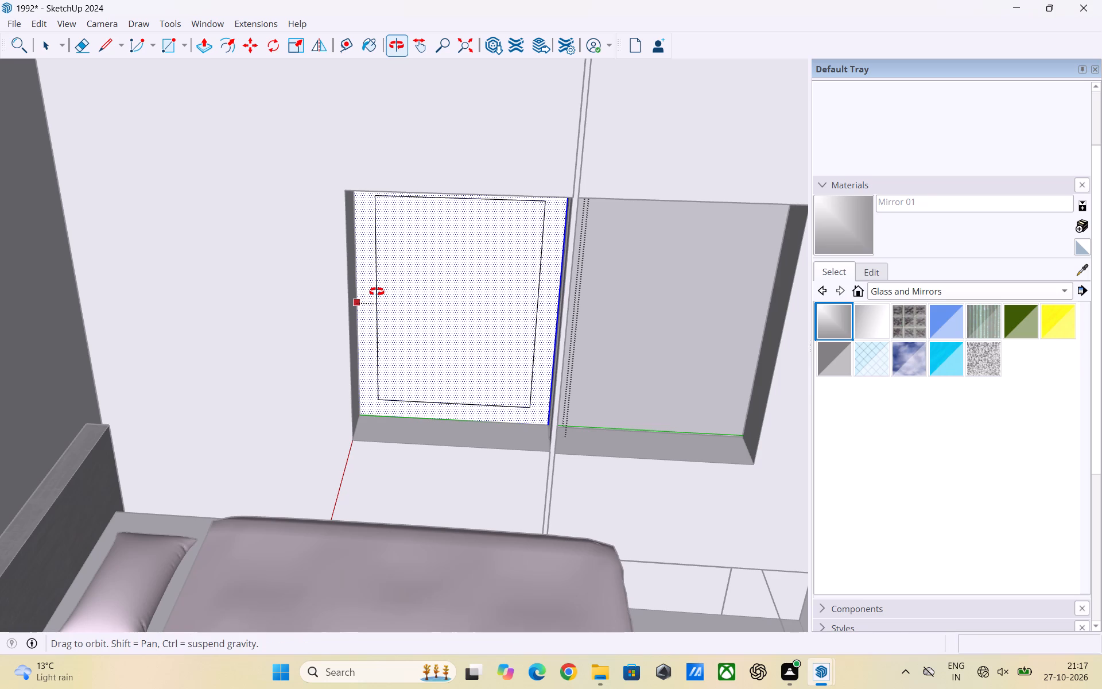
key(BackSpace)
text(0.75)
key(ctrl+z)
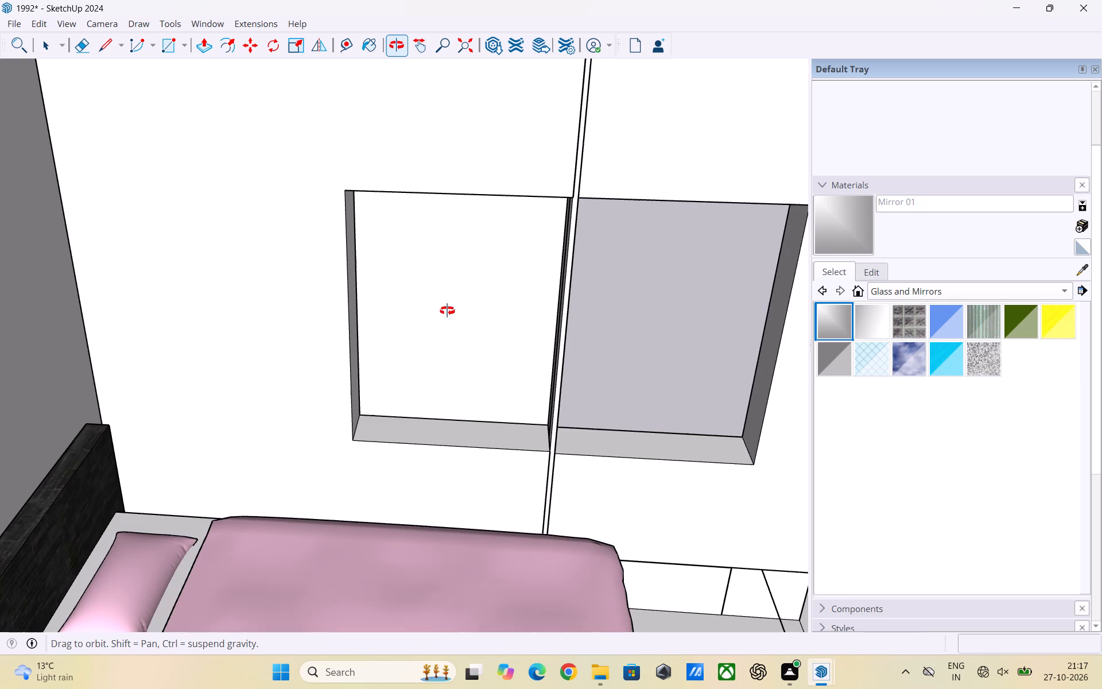
Inside the pane group, offset the face's outline inward by 0.75" to outline the window frame, and leave the group.
key(space)
double_click(426, 321)
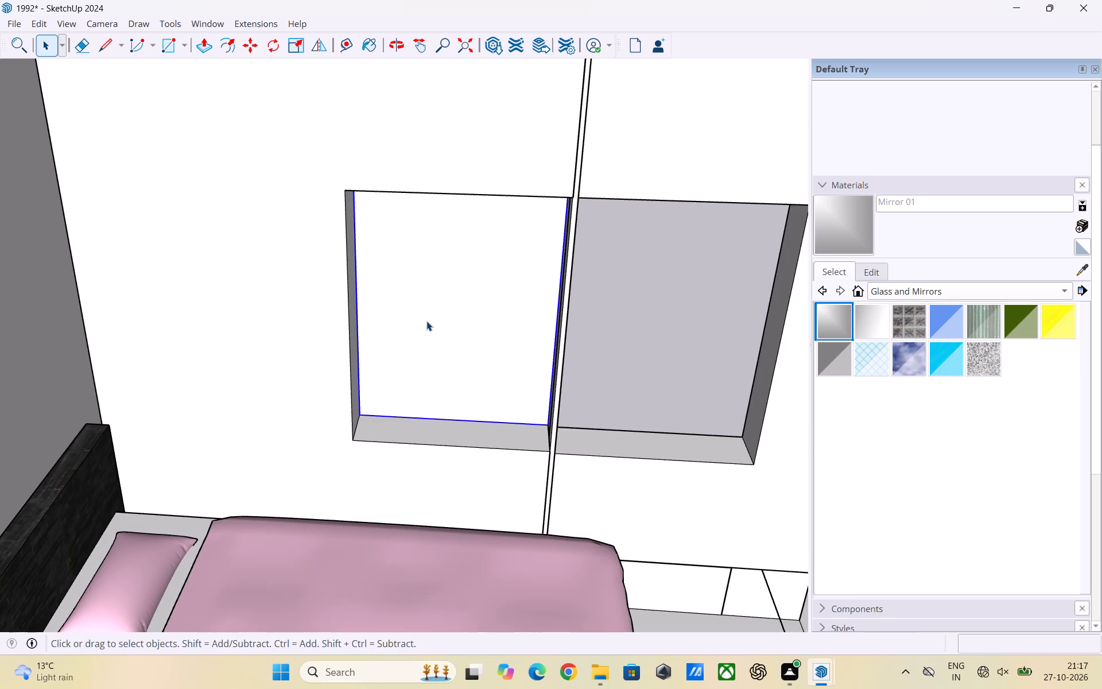
click(426, 321)
key(f)
click(426, 313)
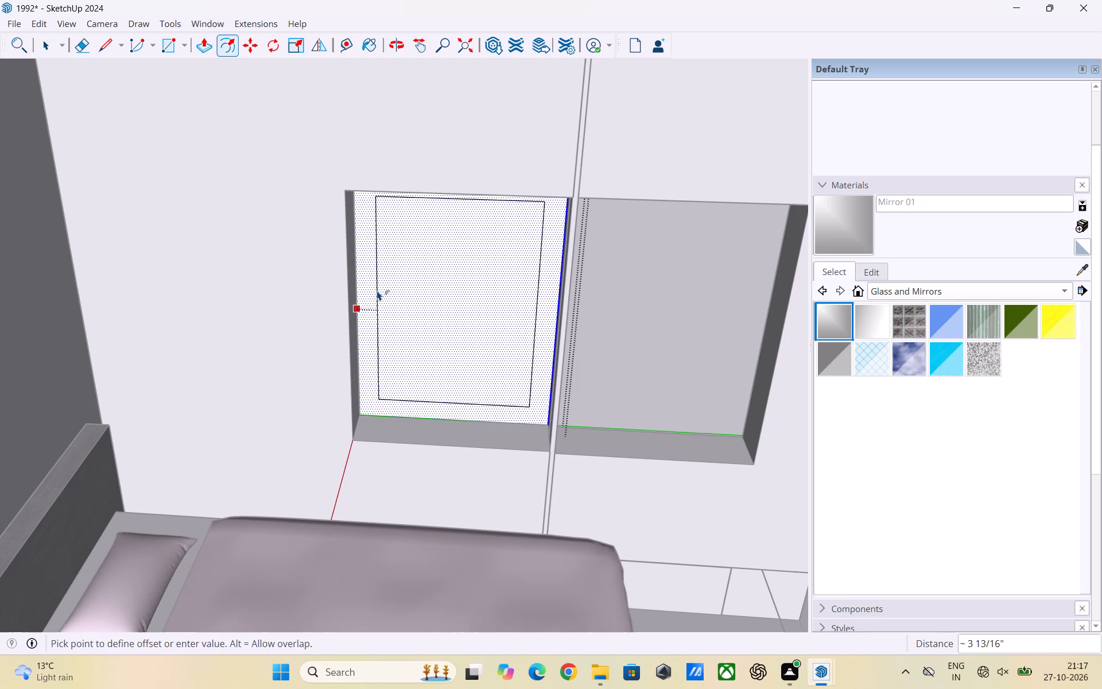
text(0.75)
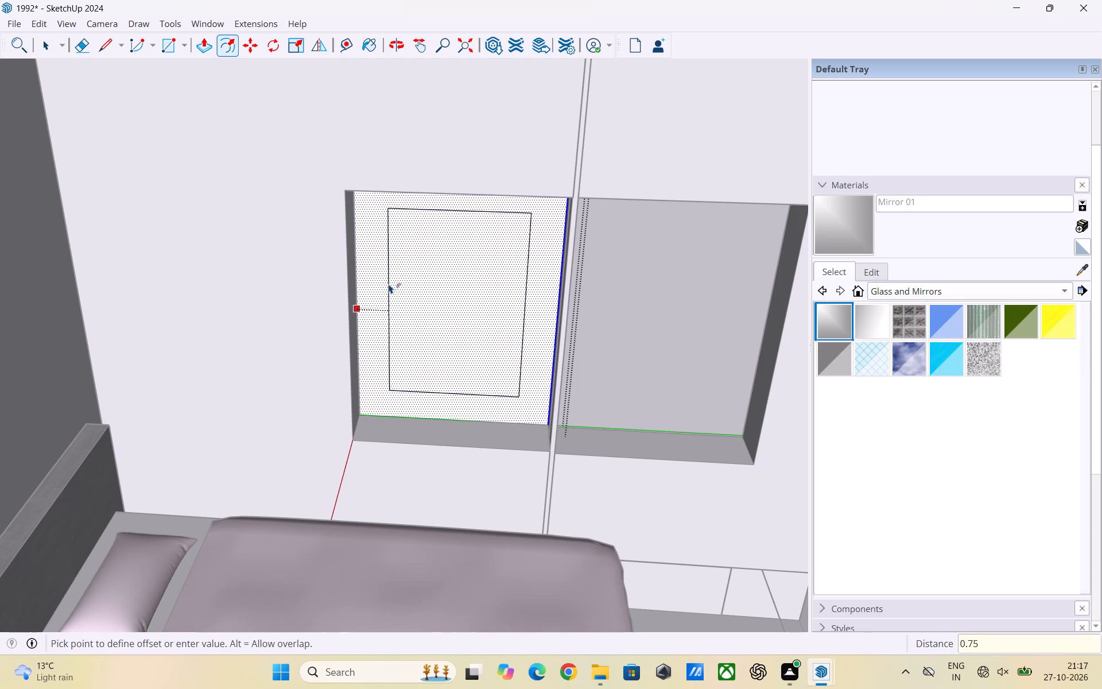
key(Return)
scroll(389, 284, down, 3)
key(space)
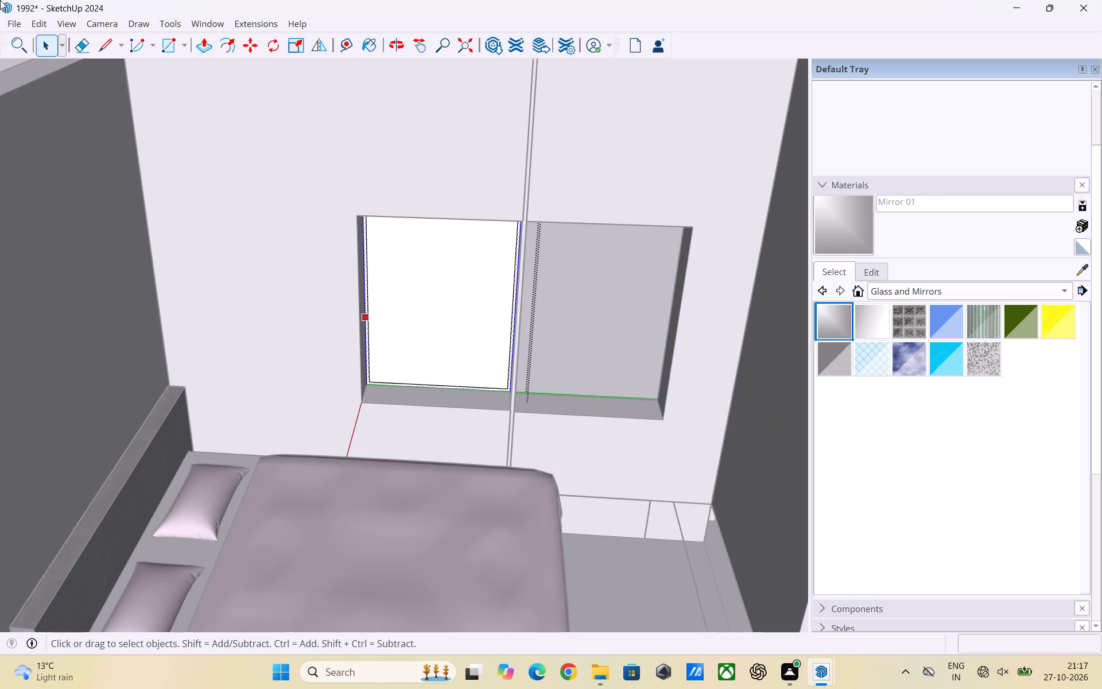
scroll(95, 0, up, 2)
scroll(242, 20, down, 2)
click(634, 576)
Examine the offset frame outline on the pane in the bedroom window opening from different angles.
scroll(476, 341, up, 2)
middle_drag(464, 362, 471, 288)
scroll(475, 288, up, 2)
scroll(477, 296, down, 1)
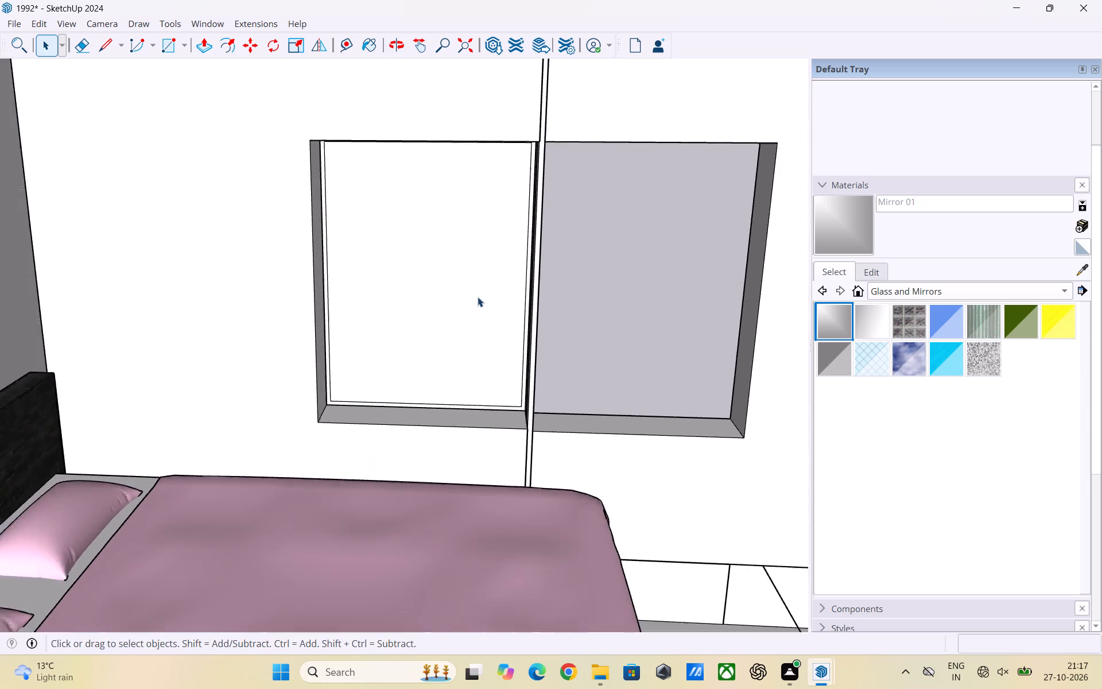
scroll(478, 297, down, 2)
scroll(385, 327, down, 16)
scroll(482, 401, down, 3)
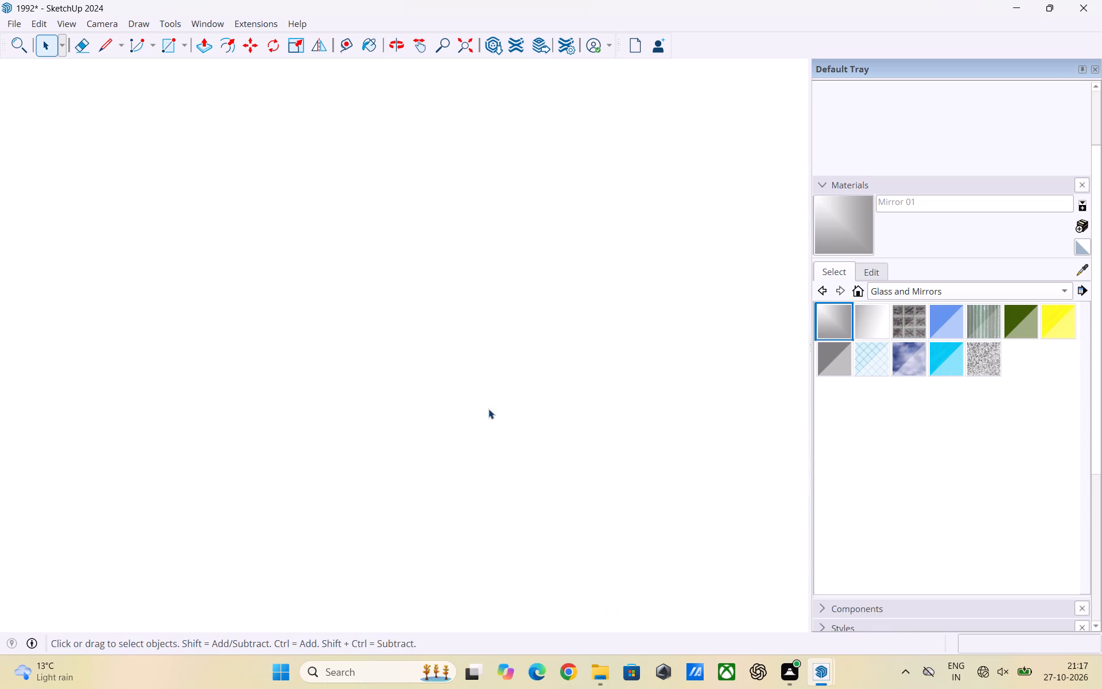
scroll(488, 409, down, 12)
middle_drag(500, 426, 500, 510)
scroll(416, 245, up, 3)
middle_drag(441, 193, 449, 156)
scroll(581, 202, up, 2)
middle_drag(571, 254, 475, 253)
scroll(436, 220, up, 1)
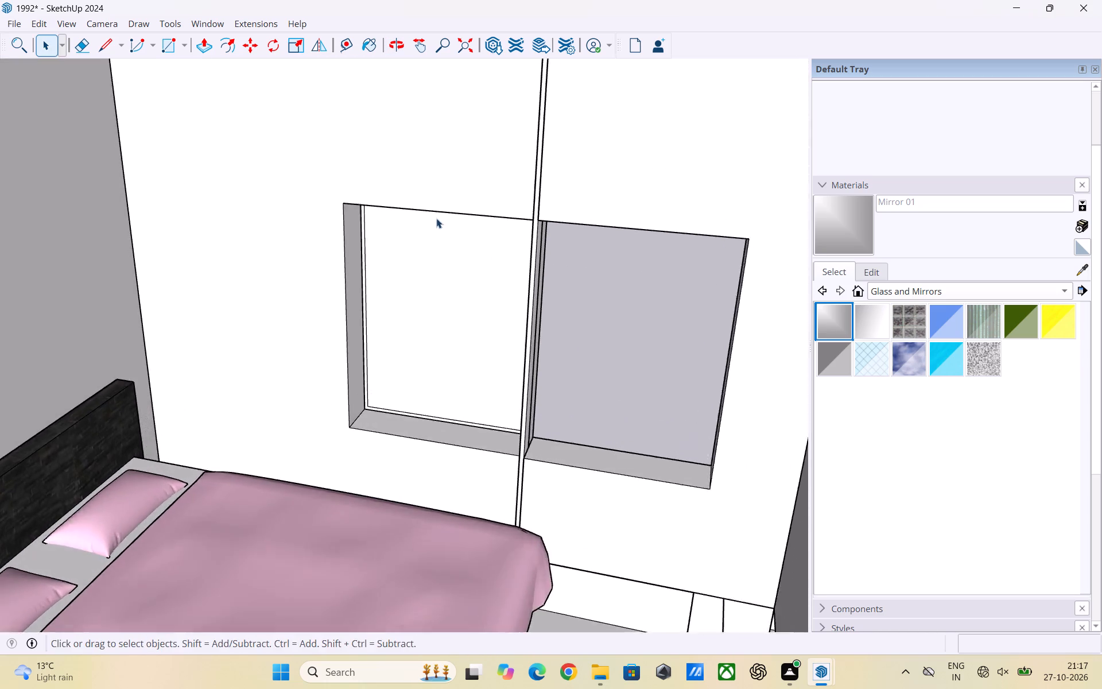
scroll(436, 218, up, 2)
middle_drag(439, 219, 543, 112)
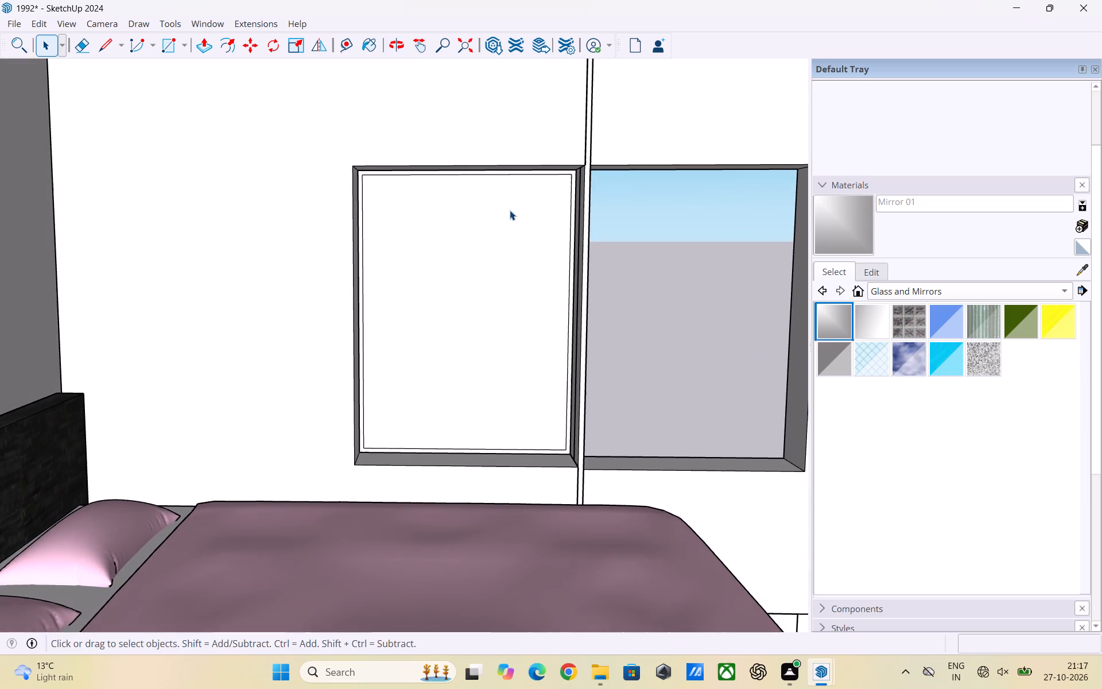
middle_drag(509, 250, 490, 242)
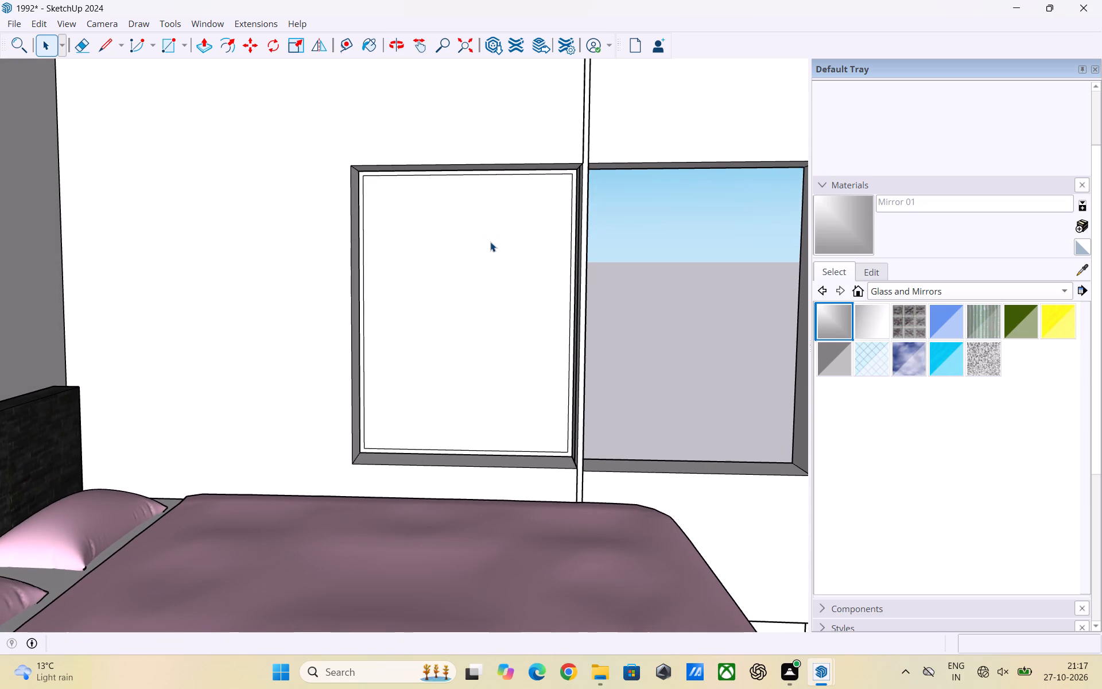
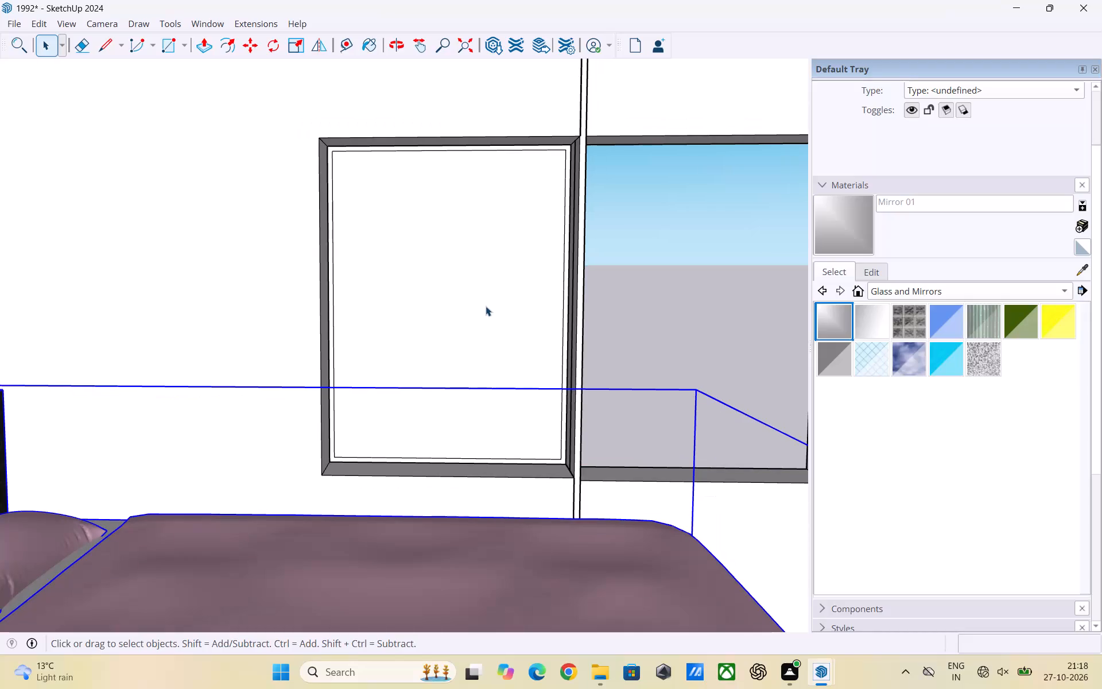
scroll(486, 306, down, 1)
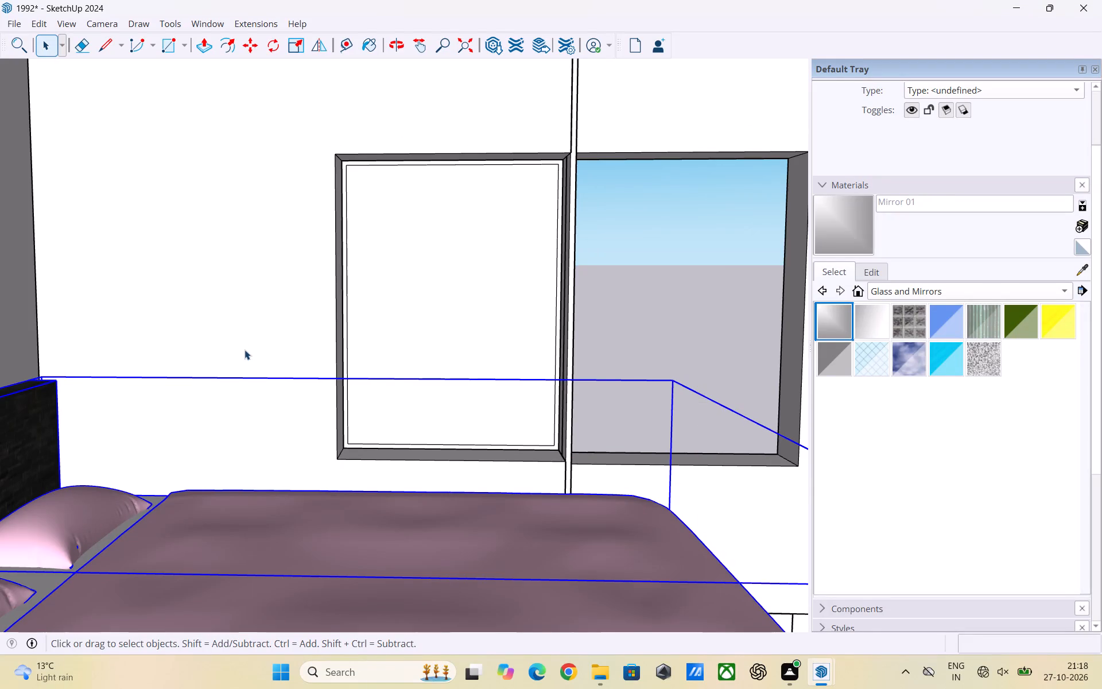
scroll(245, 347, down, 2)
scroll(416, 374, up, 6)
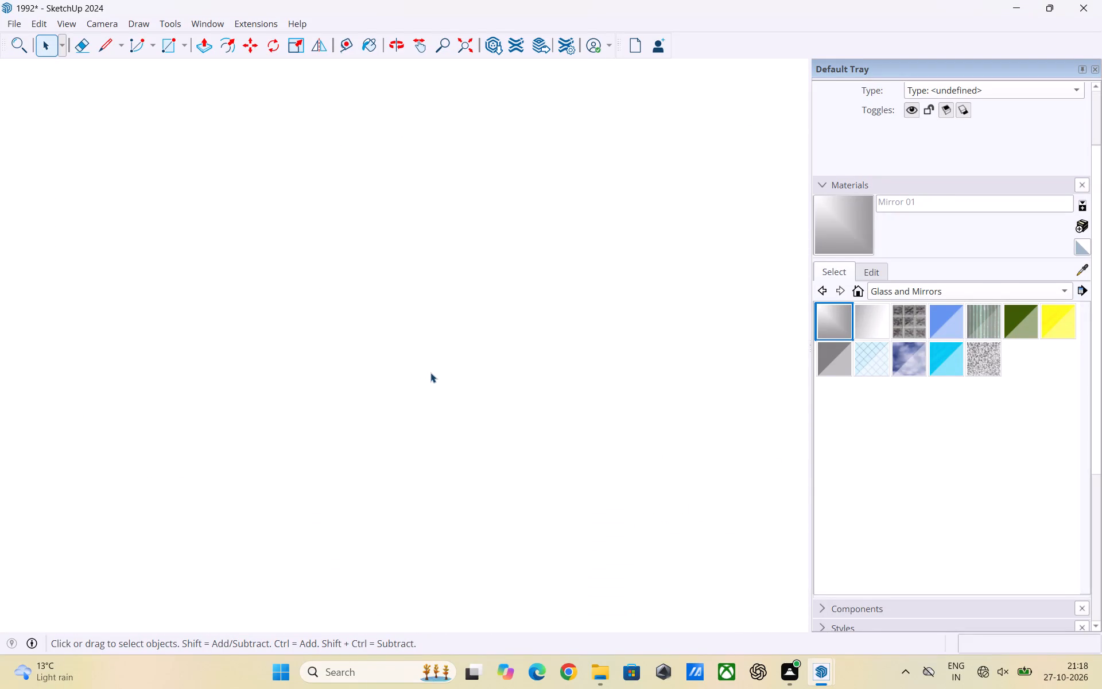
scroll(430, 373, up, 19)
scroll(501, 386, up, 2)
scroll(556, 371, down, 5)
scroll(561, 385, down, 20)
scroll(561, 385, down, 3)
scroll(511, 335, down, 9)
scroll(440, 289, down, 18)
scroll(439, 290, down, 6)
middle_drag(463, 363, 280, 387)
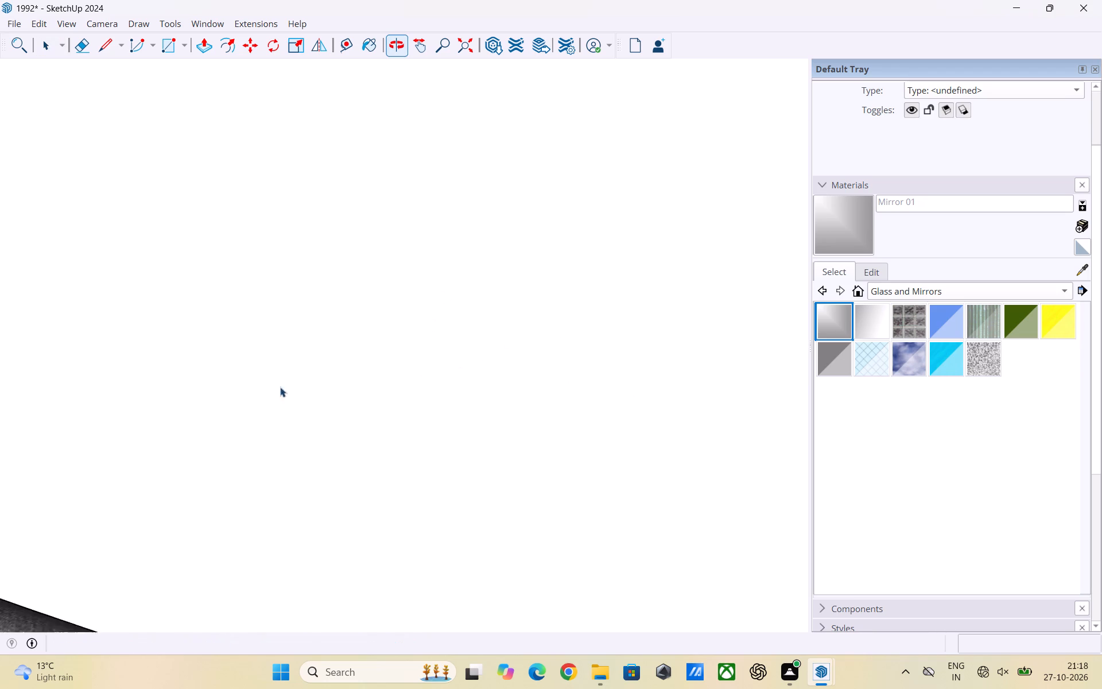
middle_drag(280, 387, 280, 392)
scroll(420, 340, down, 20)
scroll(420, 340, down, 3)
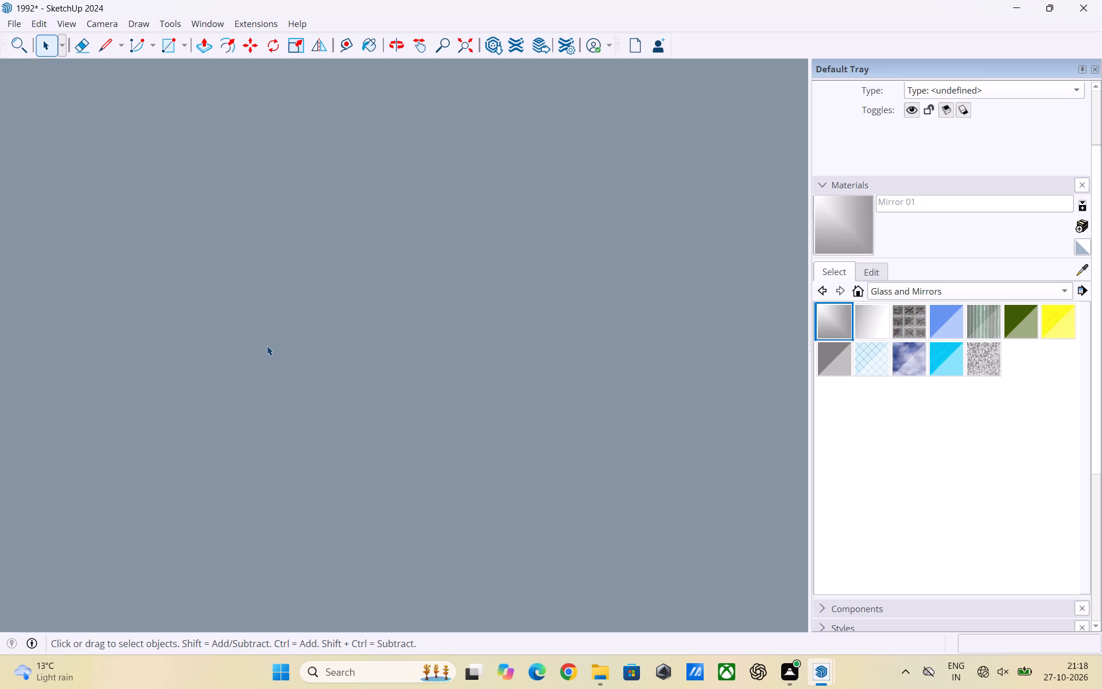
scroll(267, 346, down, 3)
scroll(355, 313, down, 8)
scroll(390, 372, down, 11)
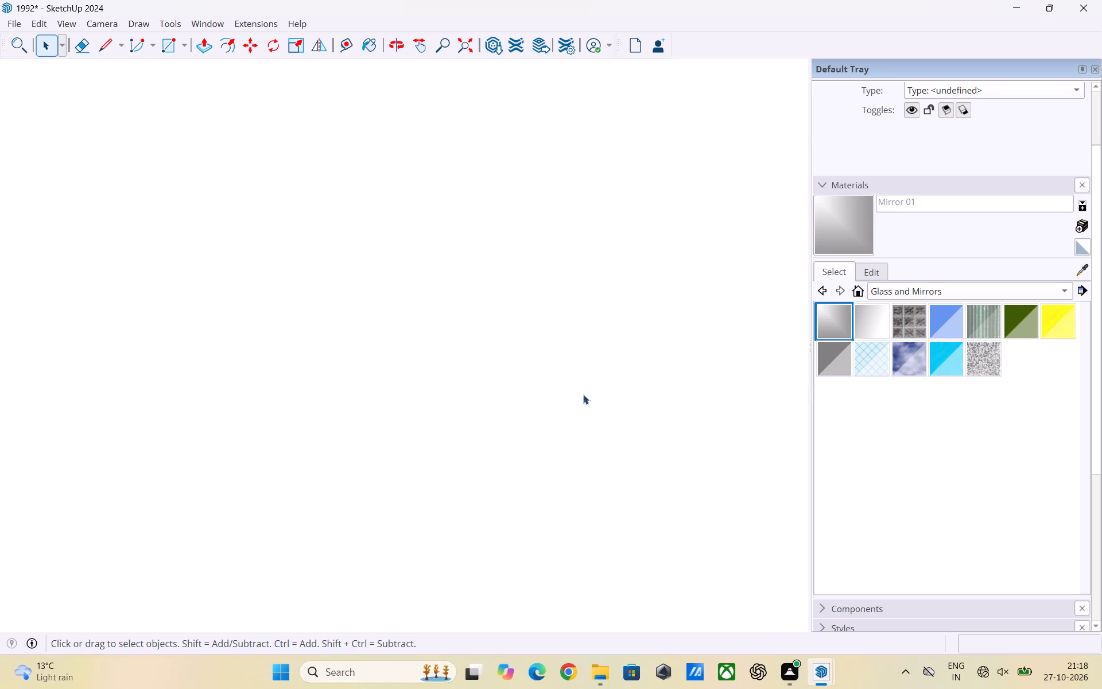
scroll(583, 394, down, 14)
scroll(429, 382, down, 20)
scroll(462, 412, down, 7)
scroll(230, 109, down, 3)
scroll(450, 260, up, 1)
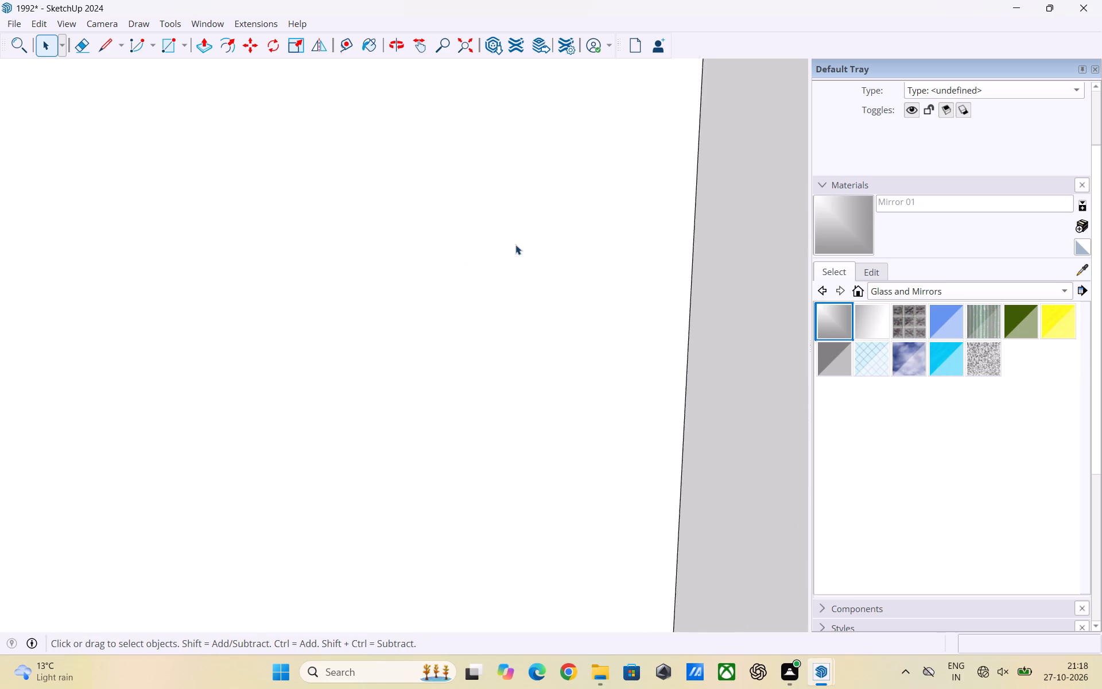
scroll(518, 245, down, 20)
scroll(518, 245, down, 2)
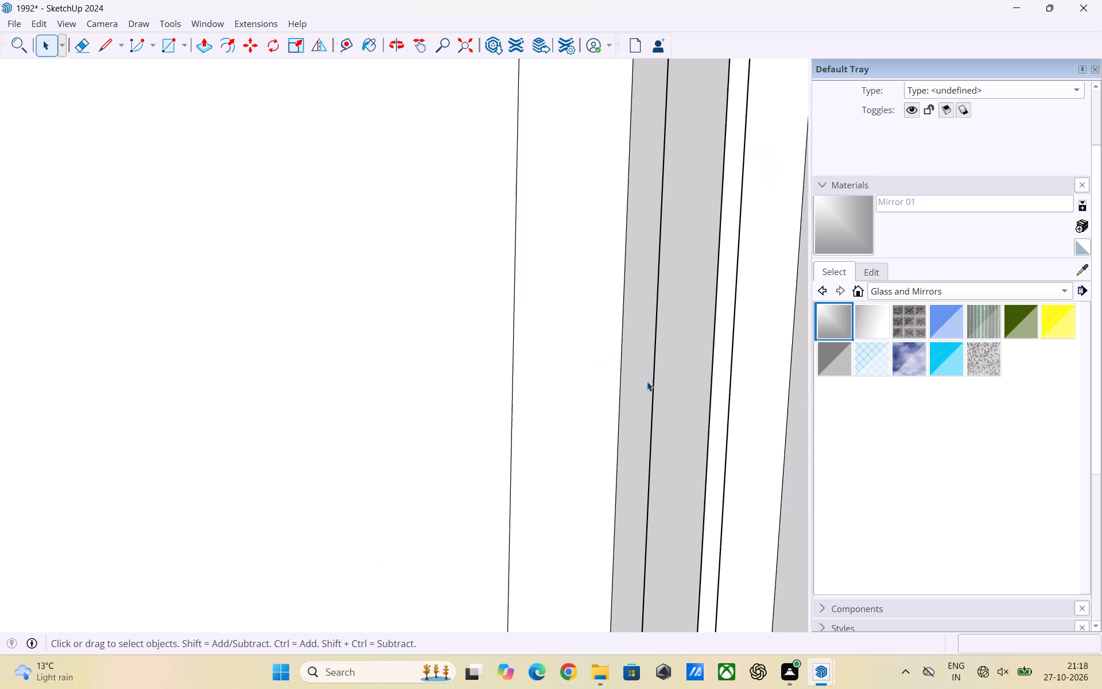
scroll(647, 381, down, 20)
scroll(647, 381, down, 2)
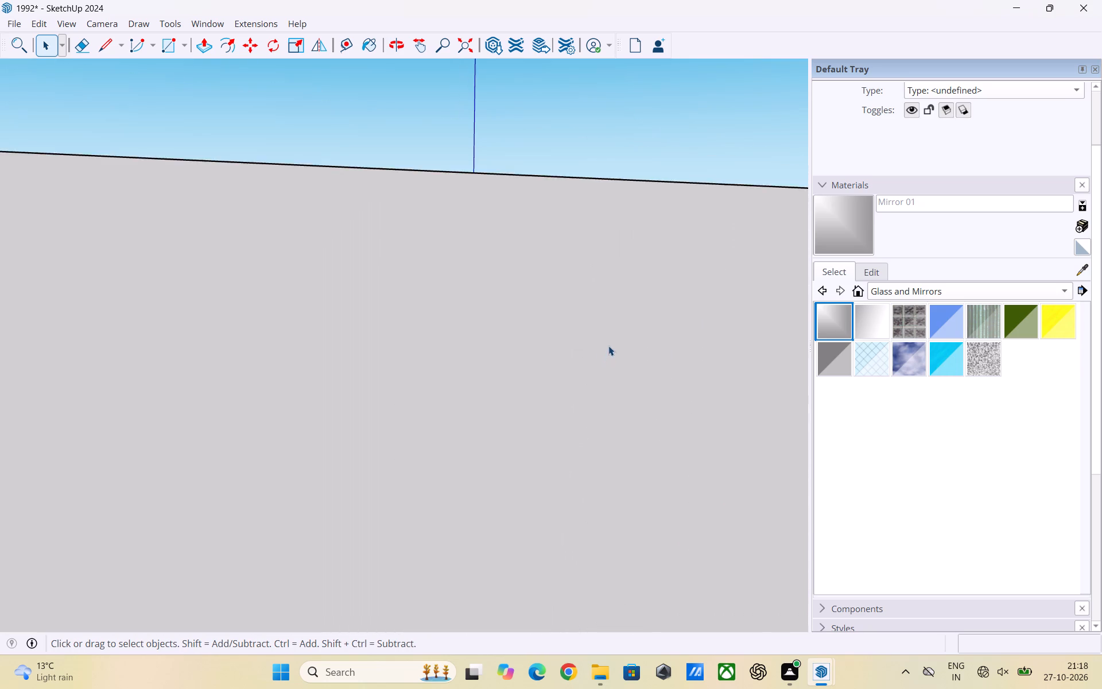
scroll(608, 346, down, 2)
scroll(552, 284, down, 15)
Look over the rooms and window openings of the whole house model from above, and deselect the pink bed.
middle_drag(397, 298, 425, 347)
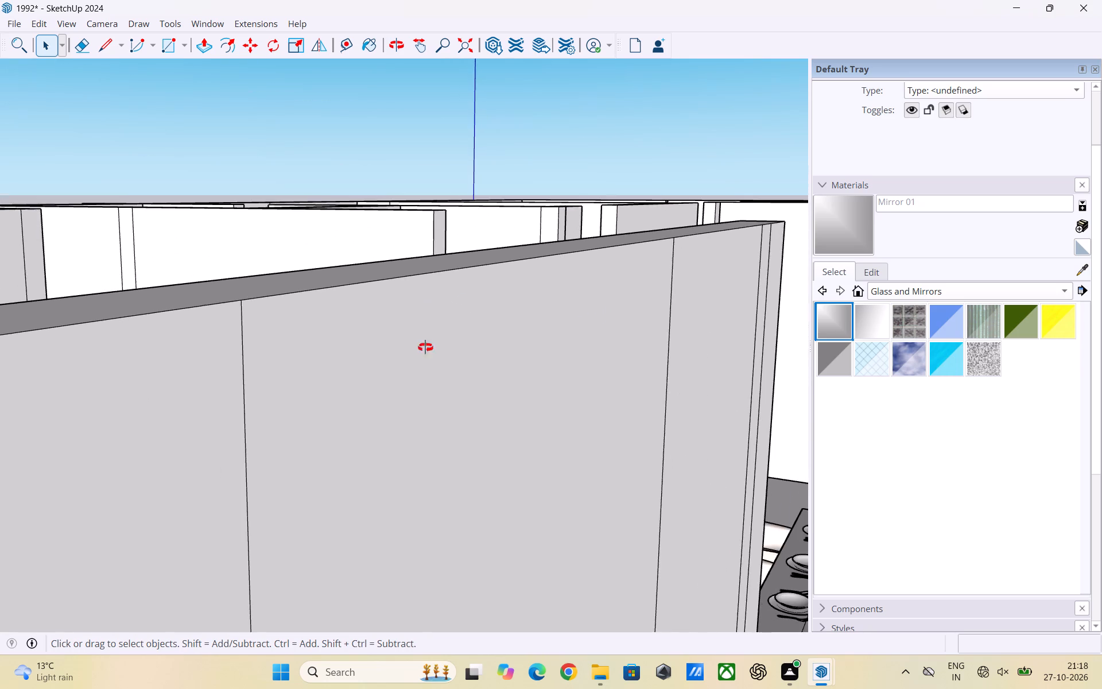
middle_drag(425, 347, 607, 423)
scroll(576, 304, down, 9)
middle_drag(608, 320, 319, 331)
scroll(608, 322, down, 1)
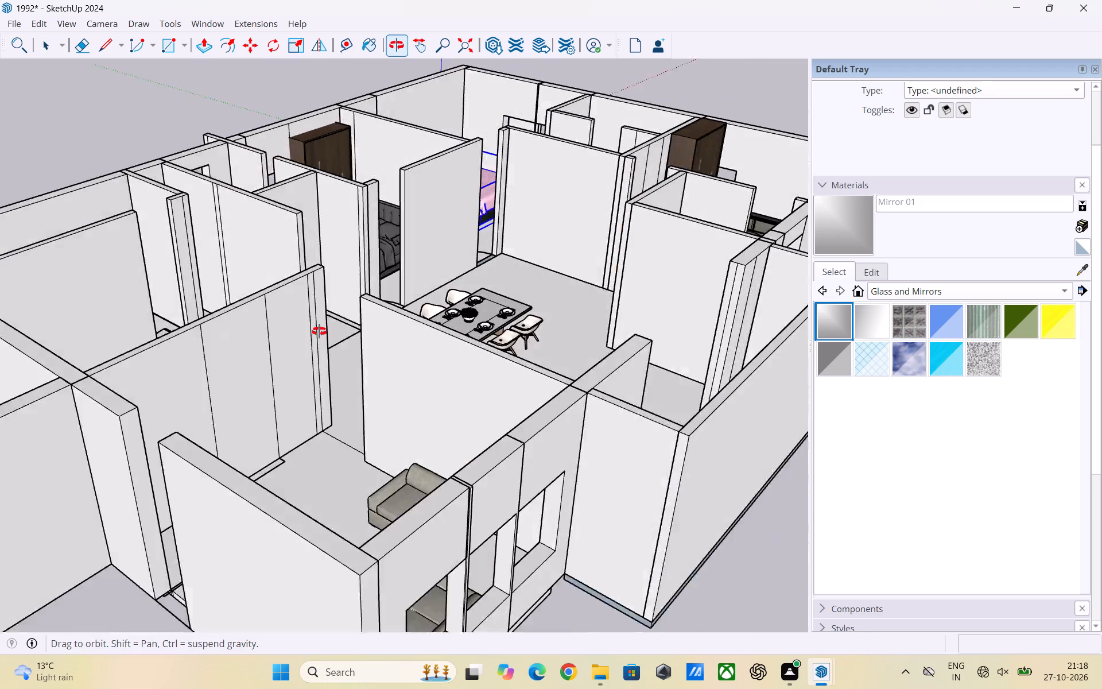
middle_drag(319, 331, 266, 309)
middle_drag(673, 301, 950, 424)
scroll(526, 285, down, 3)
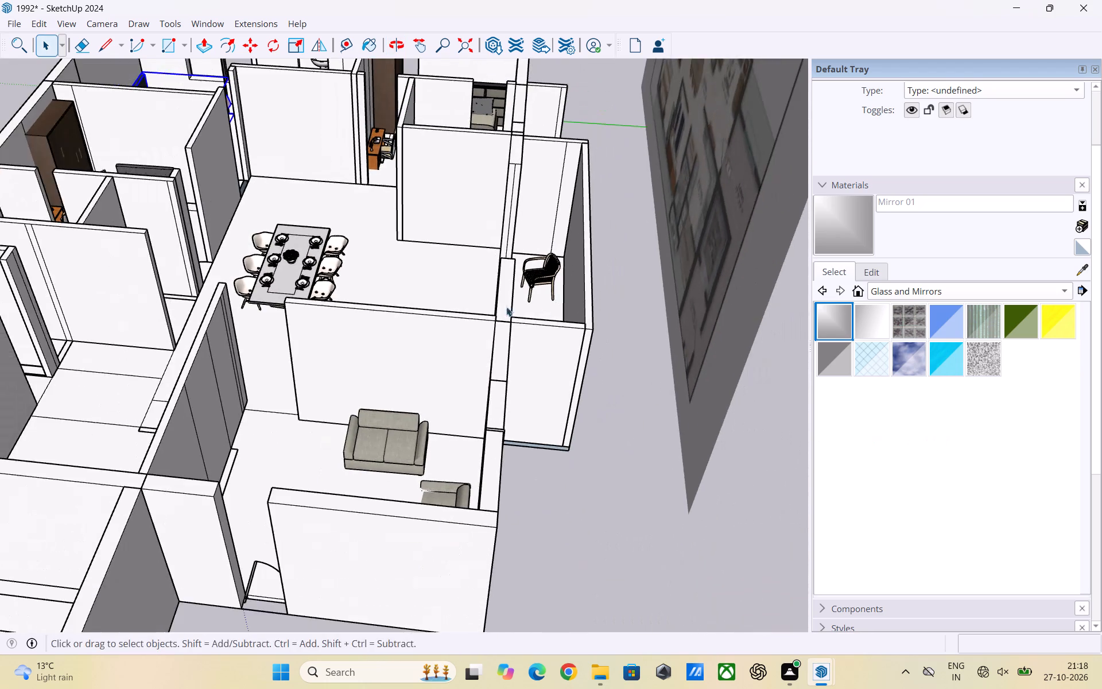
middle_drag(201, 206, 287, 311)
scroll(529, 254, down, 7)
scroll(193, 79, up, 4)
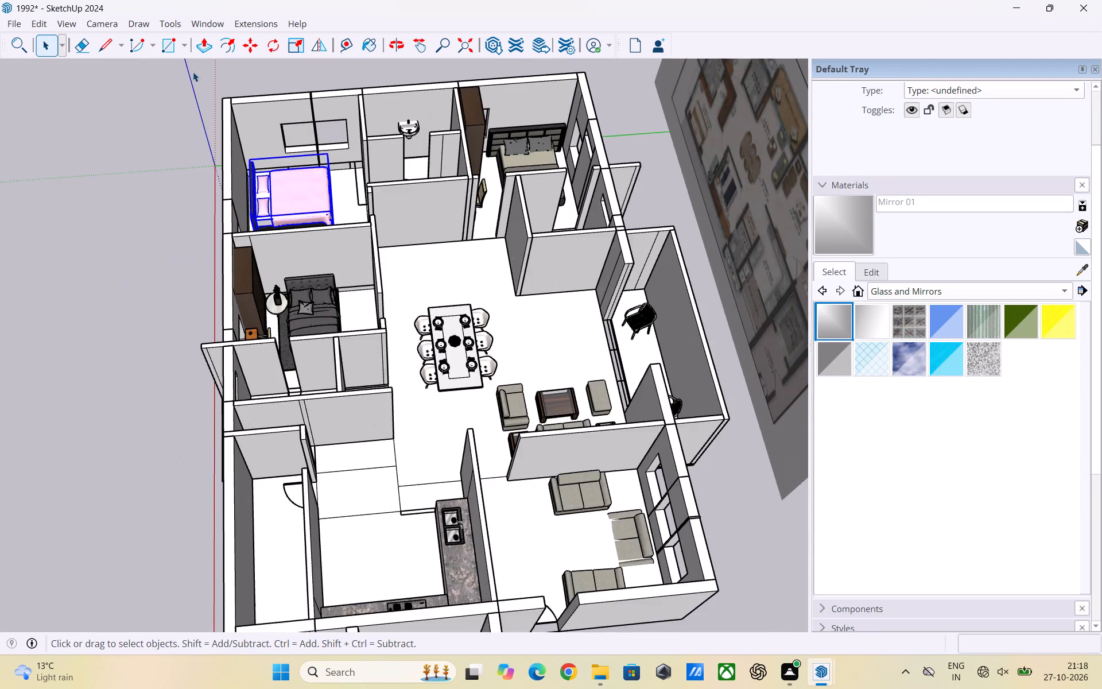
scroll(193, 71, up, 3)
middle_drag(172, 119, 669, 231)
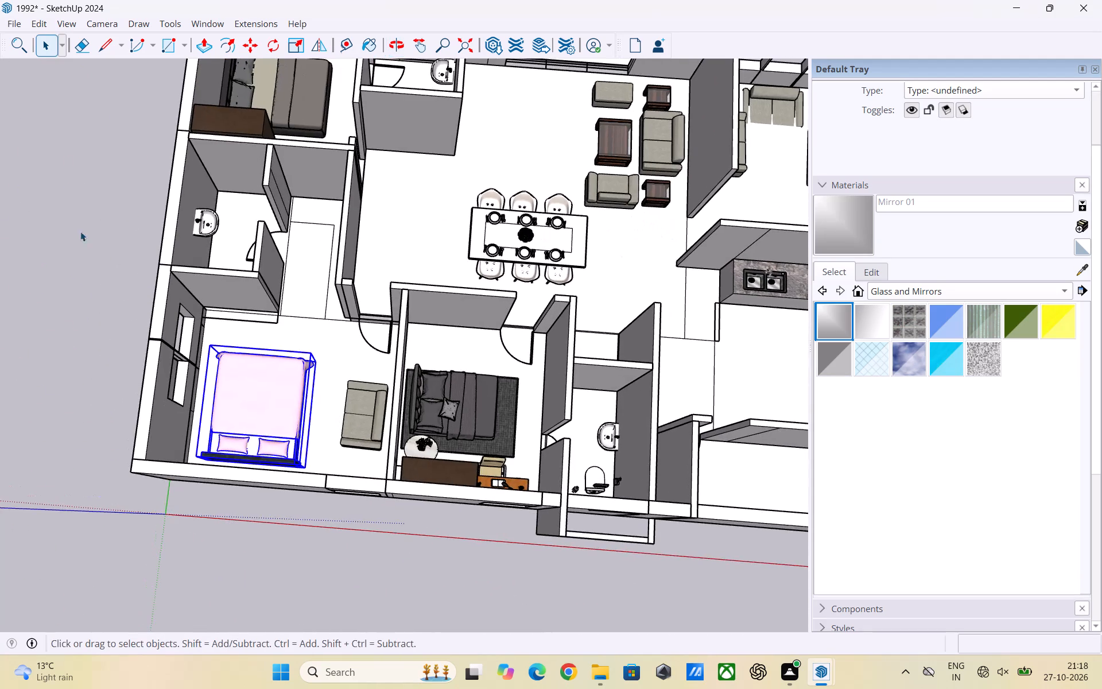
scroll(311, 259, down, 4)
middle_drag(278, 264, 382, 227)
click(137, 198)
scroll(204, 134, up, 4)
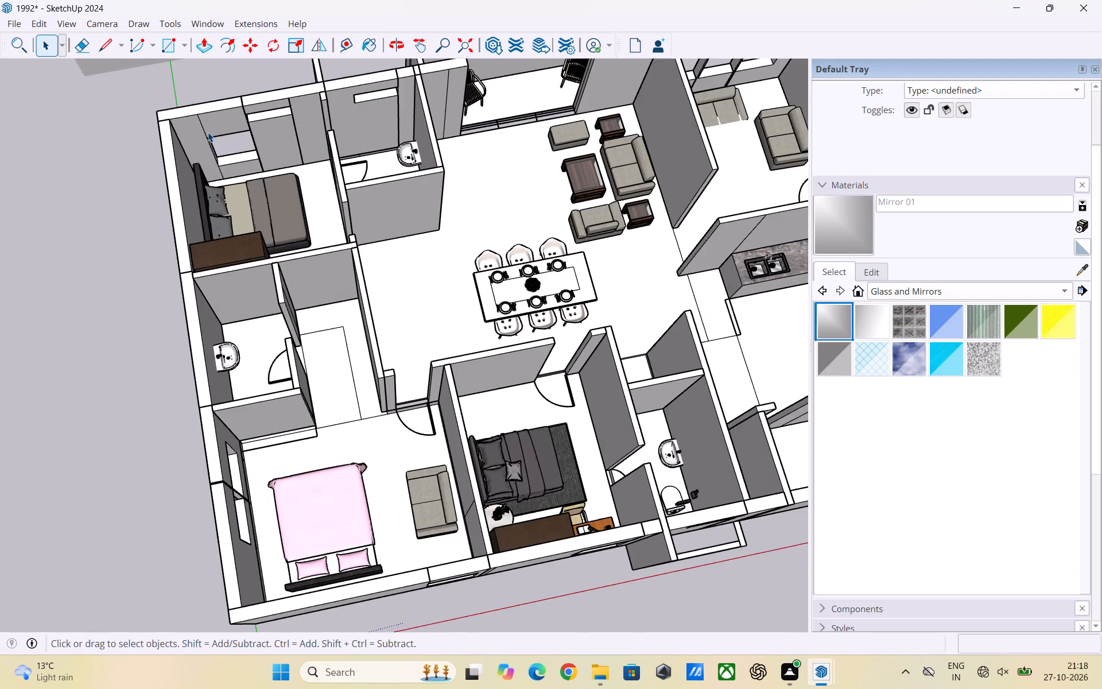
middle_drag(208, 132, 240, 42)
scroll(230, 167, up, 3)
middle_drag(244, 195, 299, 111)
scroll(305, 180, down, 2)
middle_drag(303, 183, 0, 230)
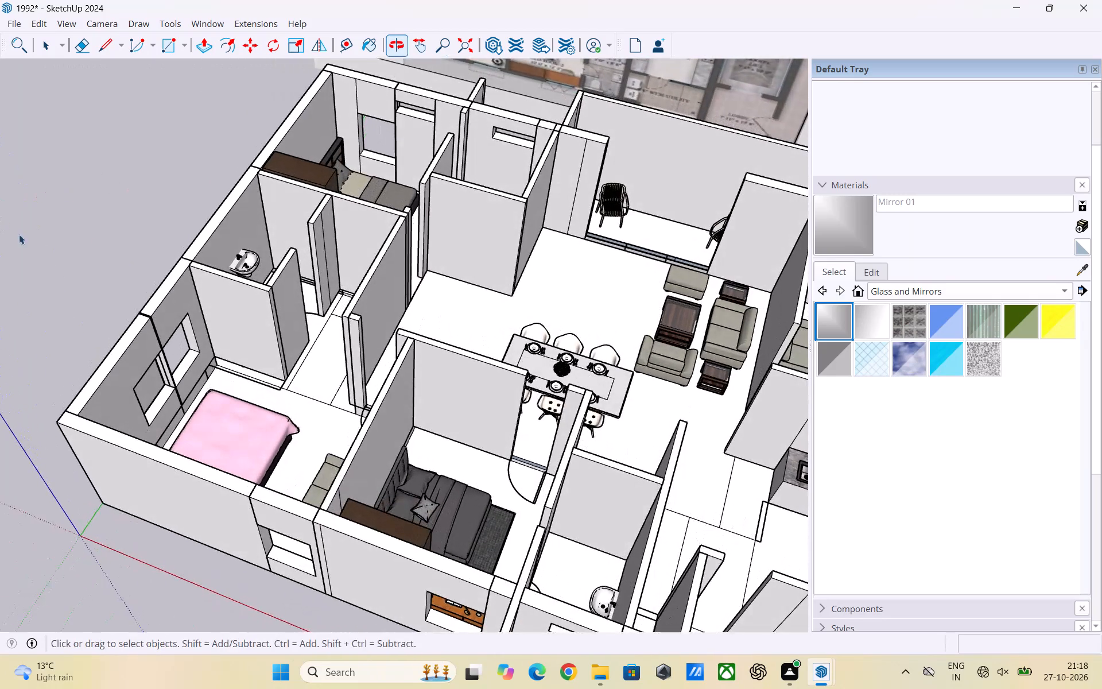
middle_drag(572, 402, 166, 243)
Examine the framed pane and the open half of the pink-bed bedroom's window opening from different angles.
scroll(310, 189, up, 4)
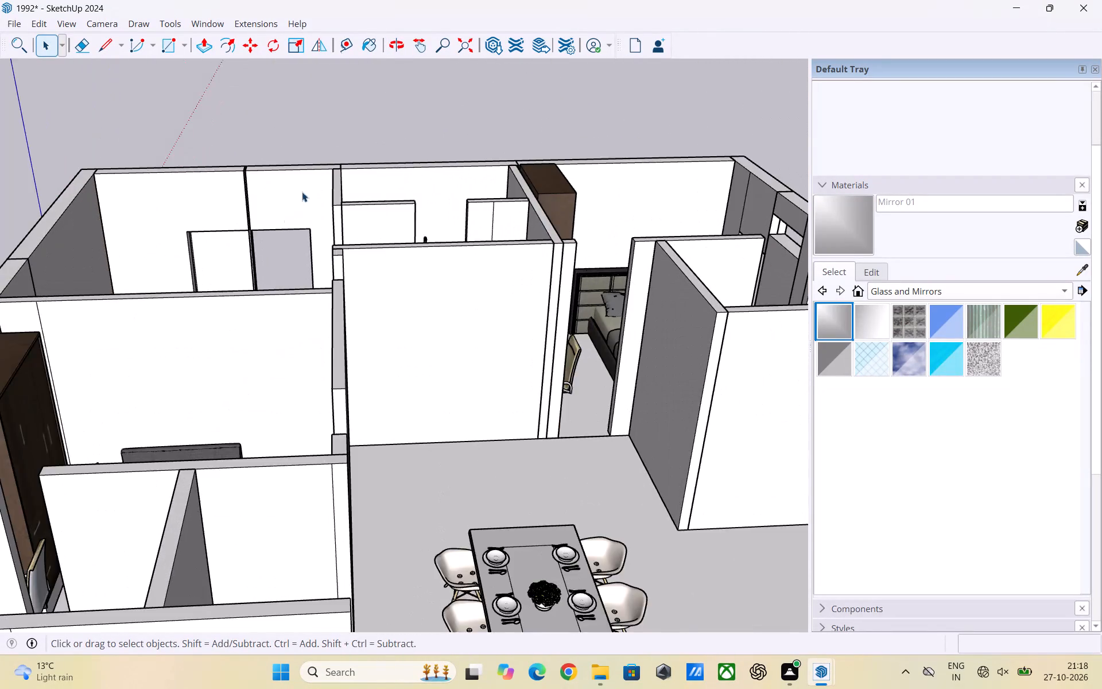
scroll(302, 192, up, 7)
middle_drag(224, 297, 191, 293)
scroll(175, 259, up, 2)
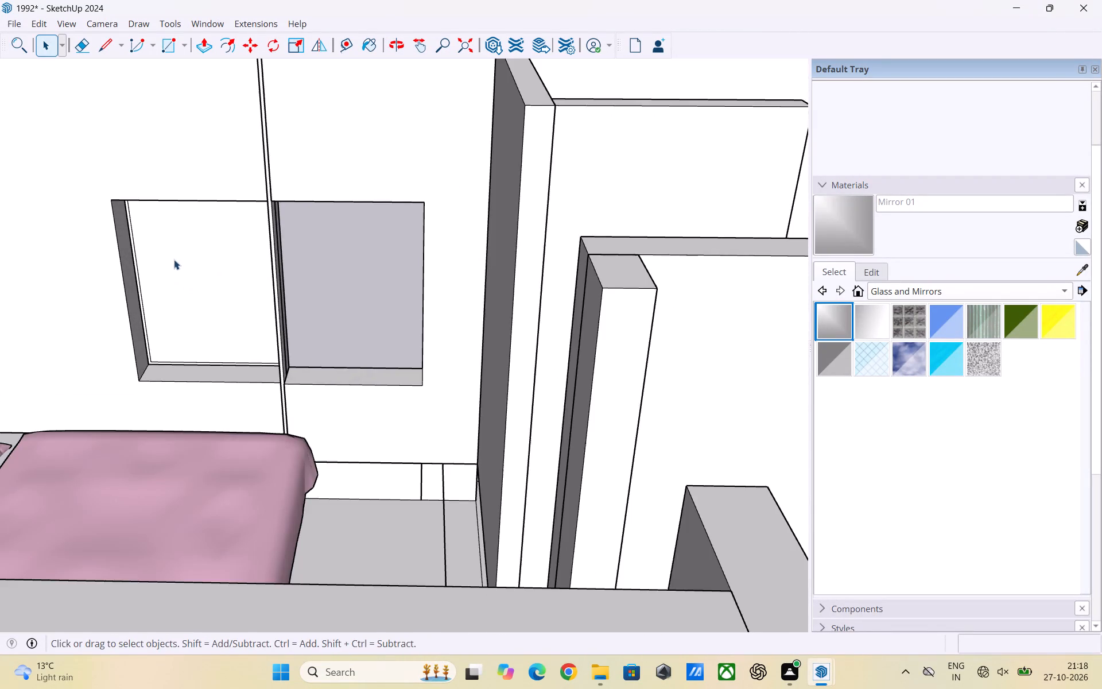
middle_drag(176, 262, 401, 240)
scroll(401, 245, up, 1)
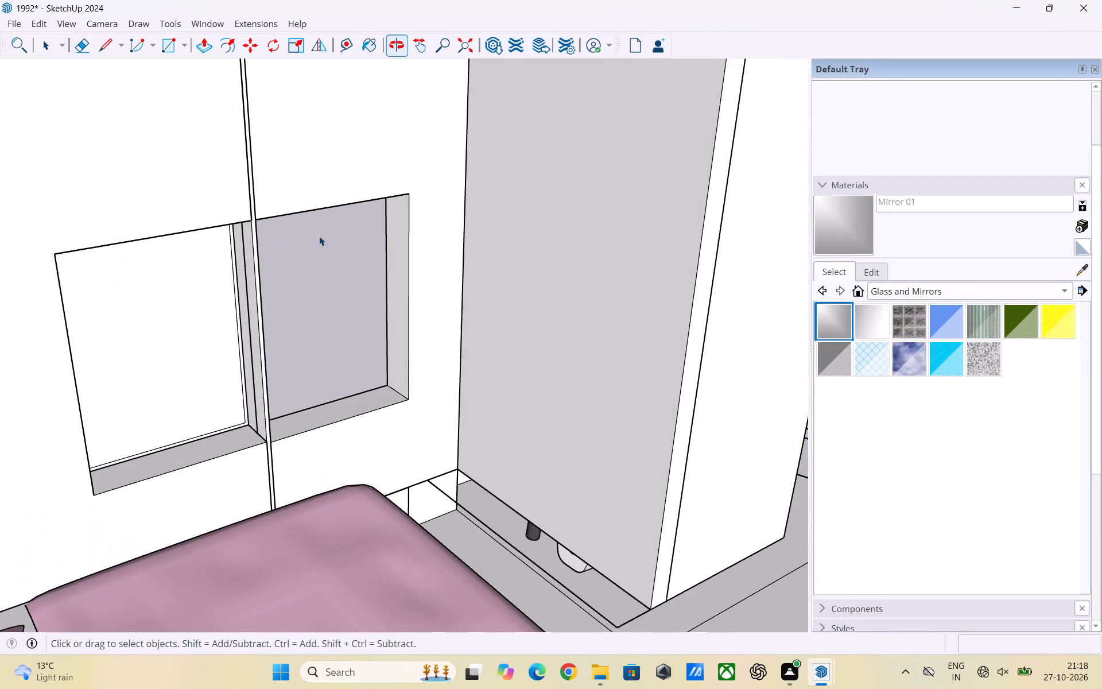
scroll(211, 249, up, 2)
middle_drag(208, 245, 171, 242)
scroll(503, 245, down, 3)
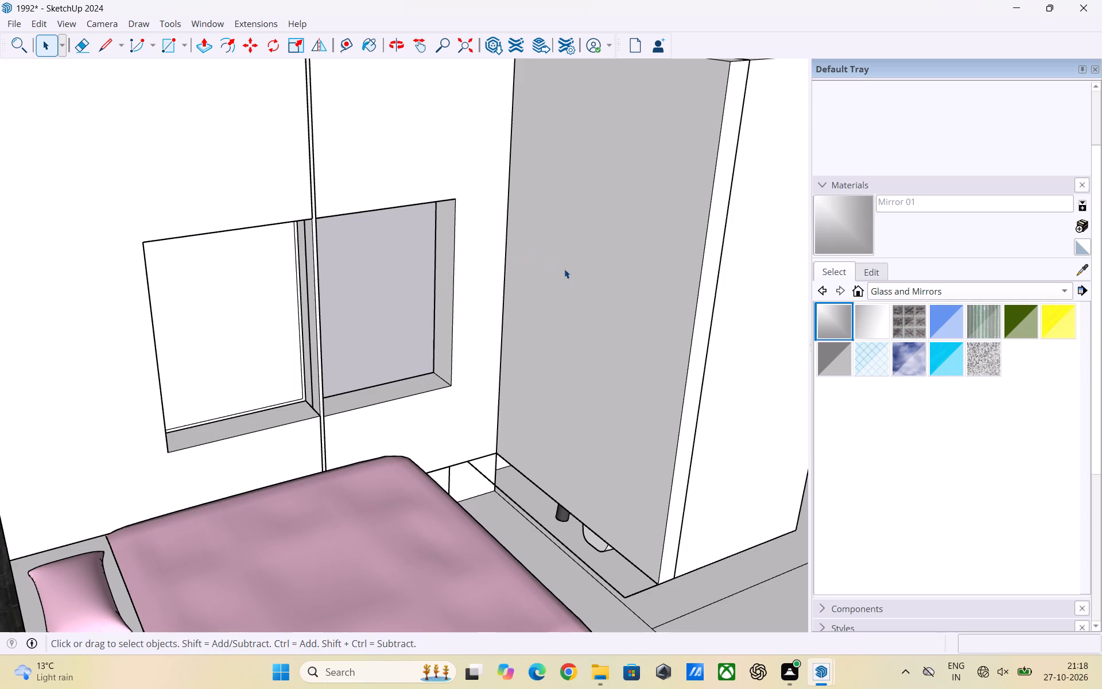
middle_drag(564, 269, 477, 262)
scroll(277, 197, up, 3)
middle_drag(269, 215, 230, 229)
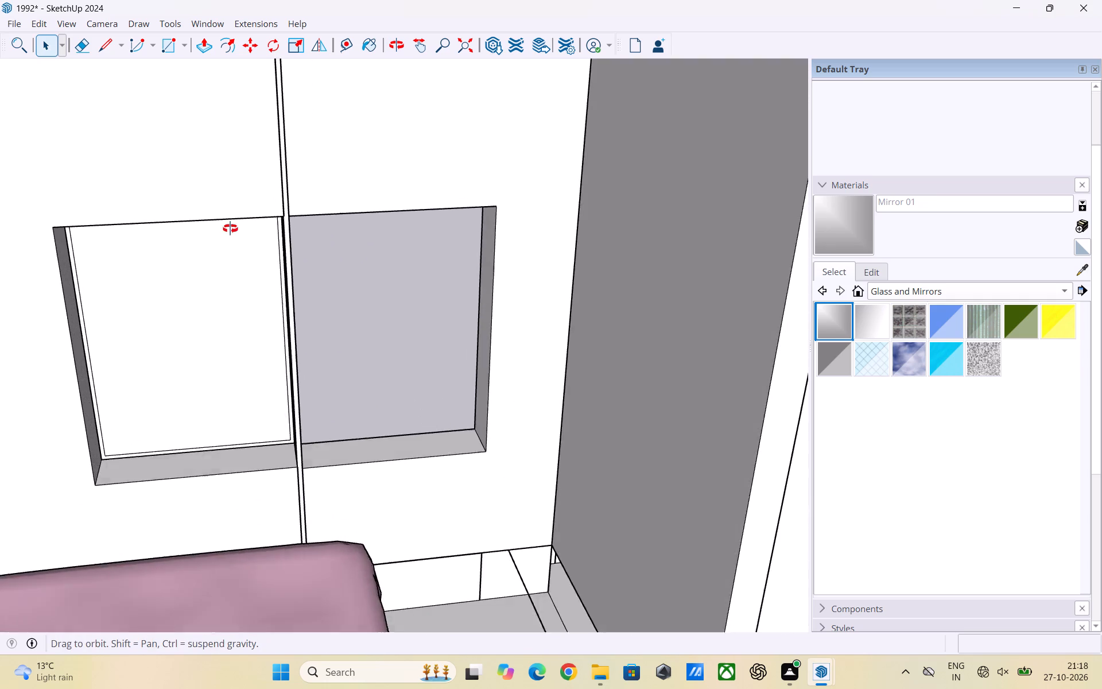
middle_drag(230, 229, 197, 224)
middle_drag(168, 256, 156, 245)
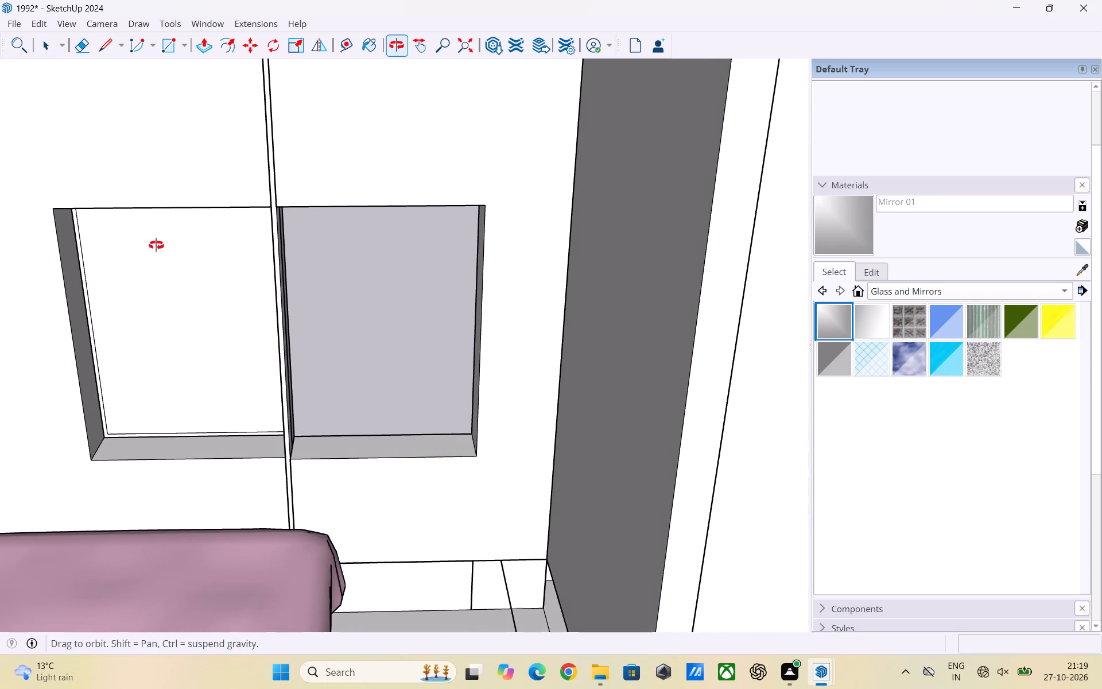
middle_drag(156, 245, 157, 245)
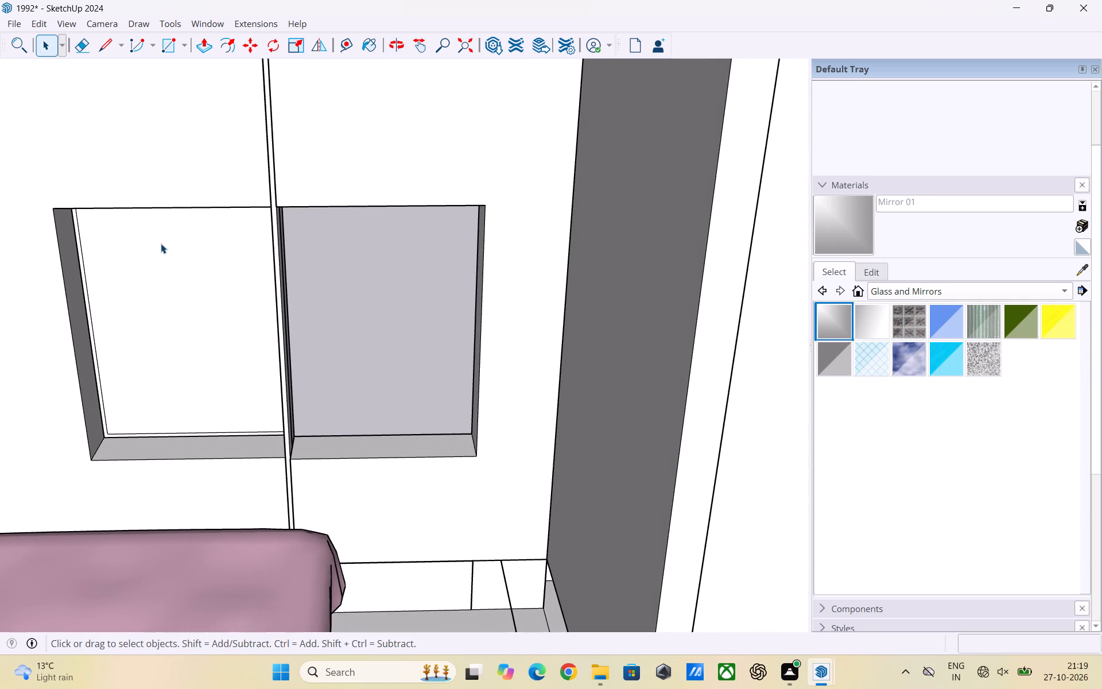
scroll(393, 242, down, 4)
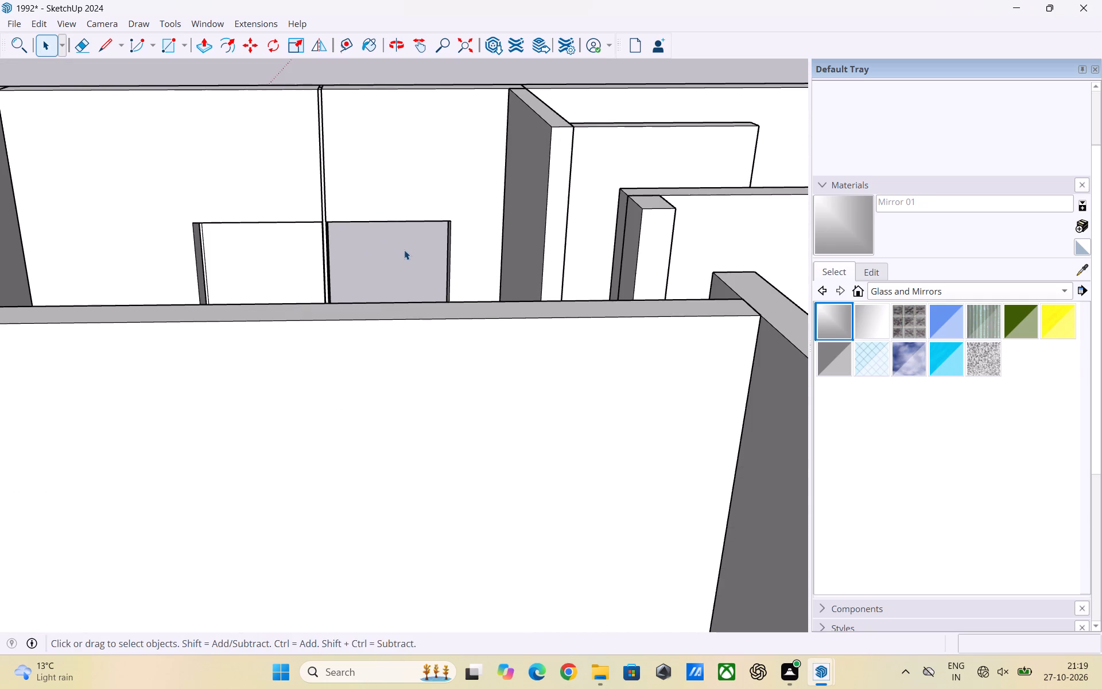
middle_drag(404, 250, 190, 289)
scroll(576, 232, up, 2)
middle_drag(576, 227, 571, 207)
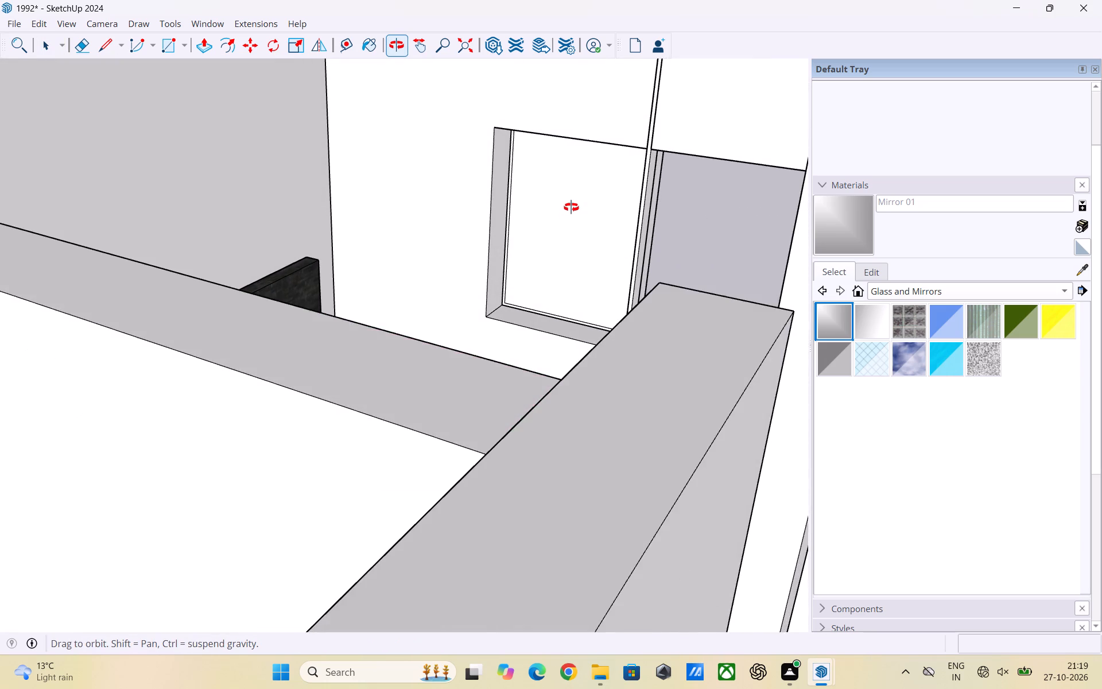
middle_drag(571, 207, 571, 211)
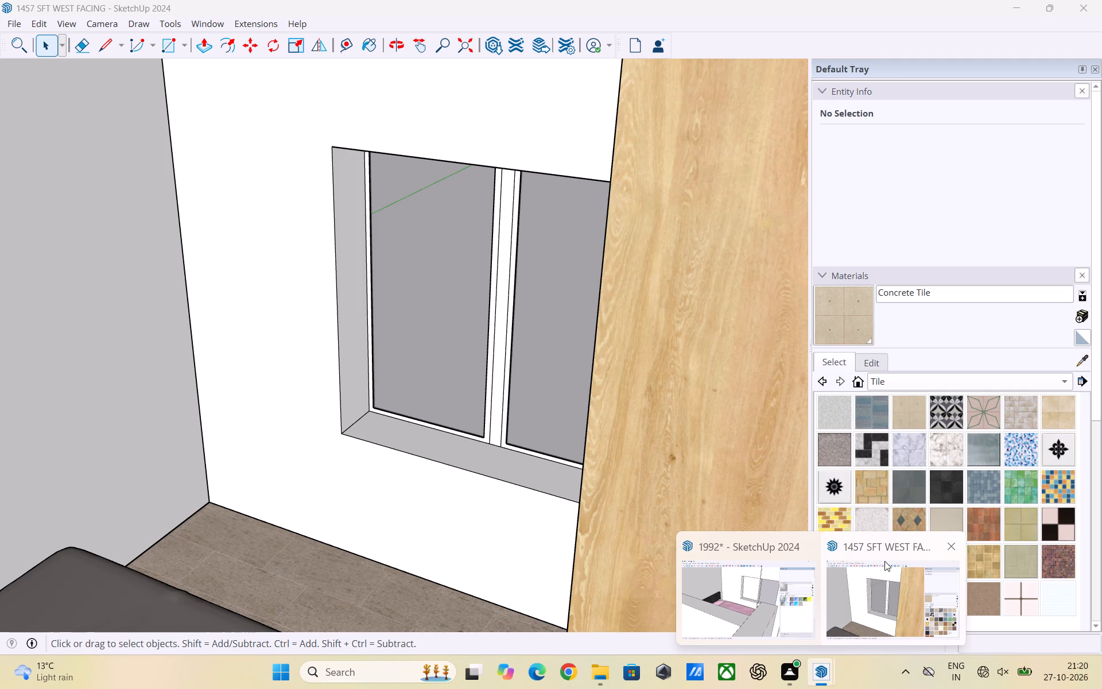
Examine the pink-bed bedroom's window pane again, and look at the other window opening beside the bed's headboard wall.
scroll(538, 328, up, 1)
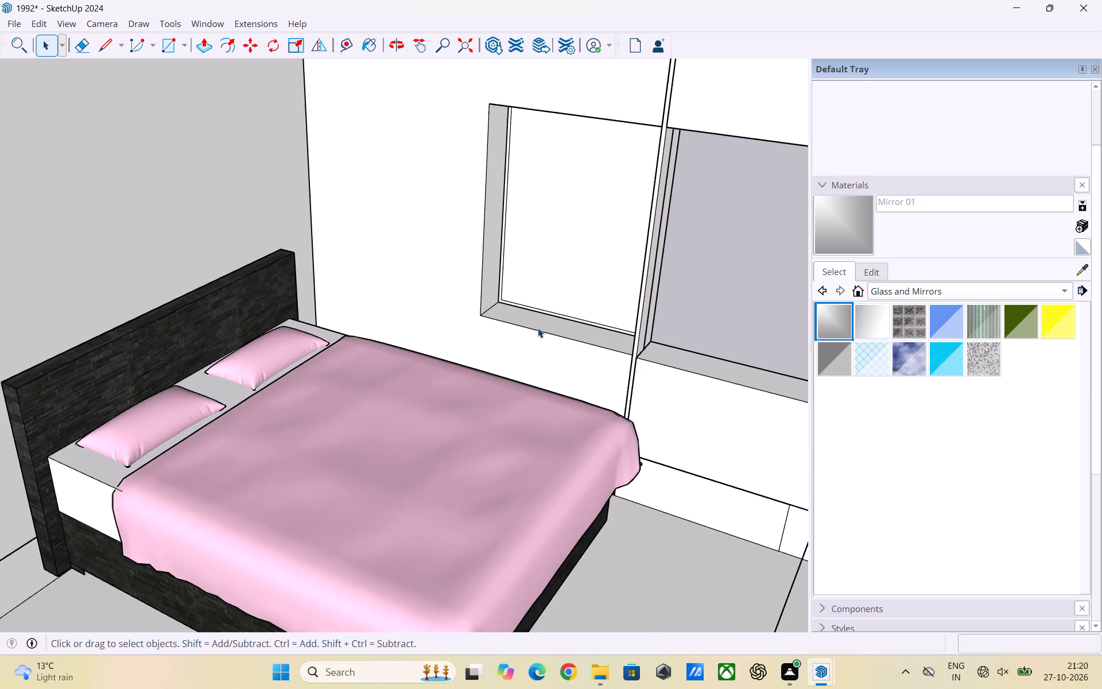
middle_drag(541, 338, 549, 331)
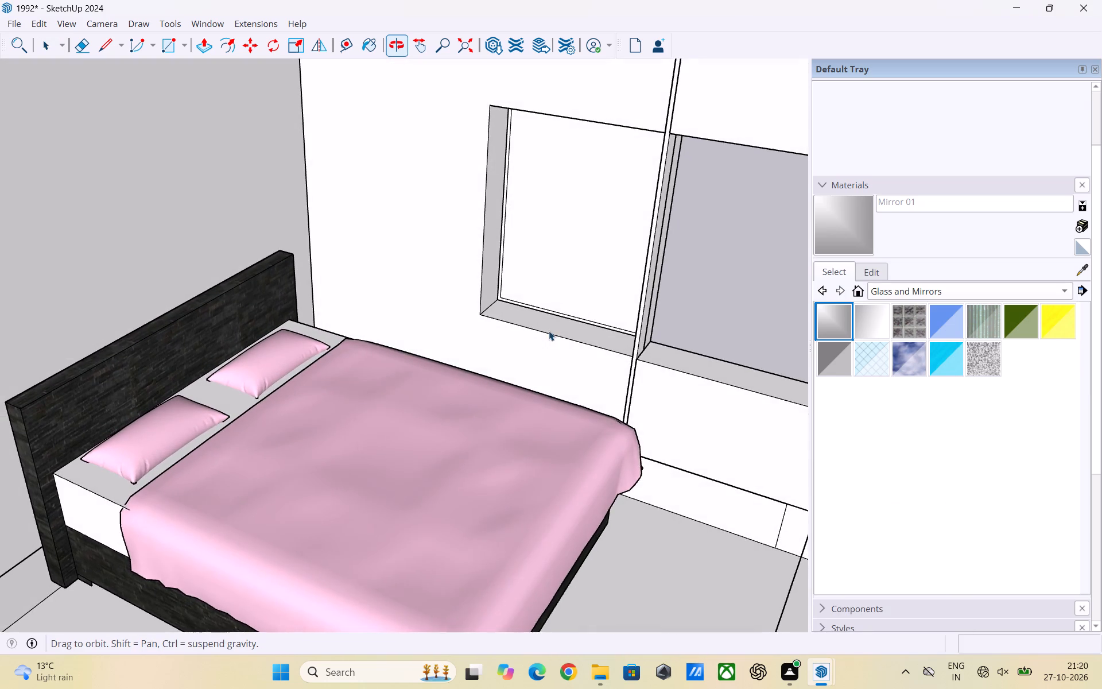
middle_drag(549, 331, 548, 351)
scroll(526, 199, up, 1)
middle_drag(526, 199, 566, 165)
scroll(509, 349, down, 1)
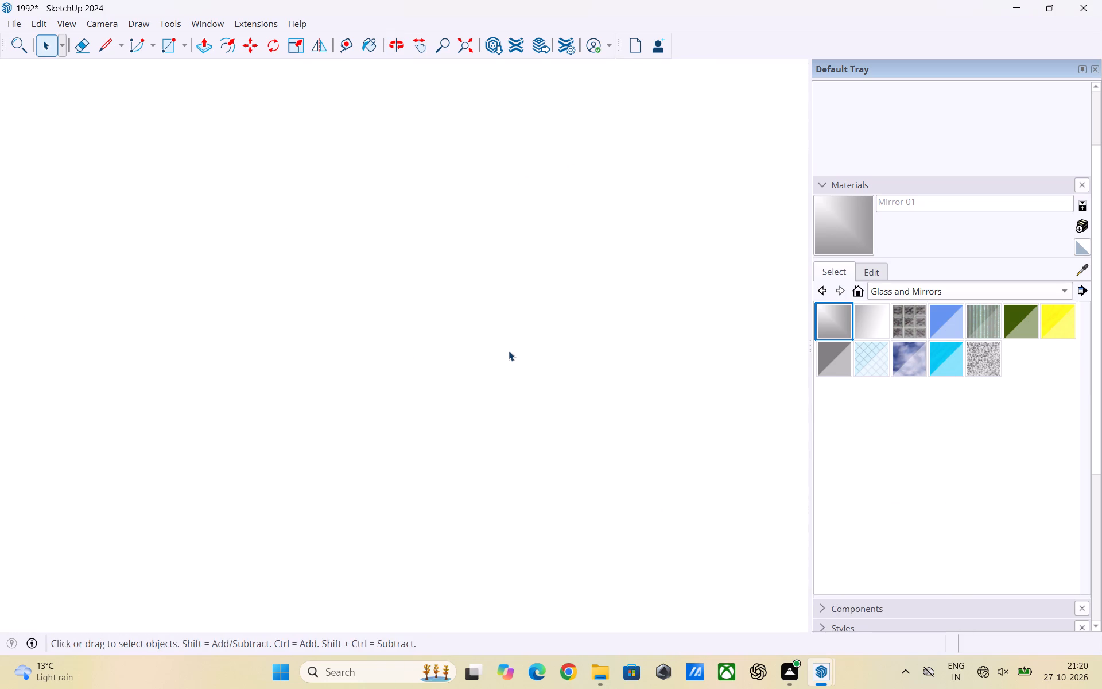
scroll(509, 353, down, 10)
middle_drag(599, 404, 287, 422)
scroll(183, 387, down, 6)
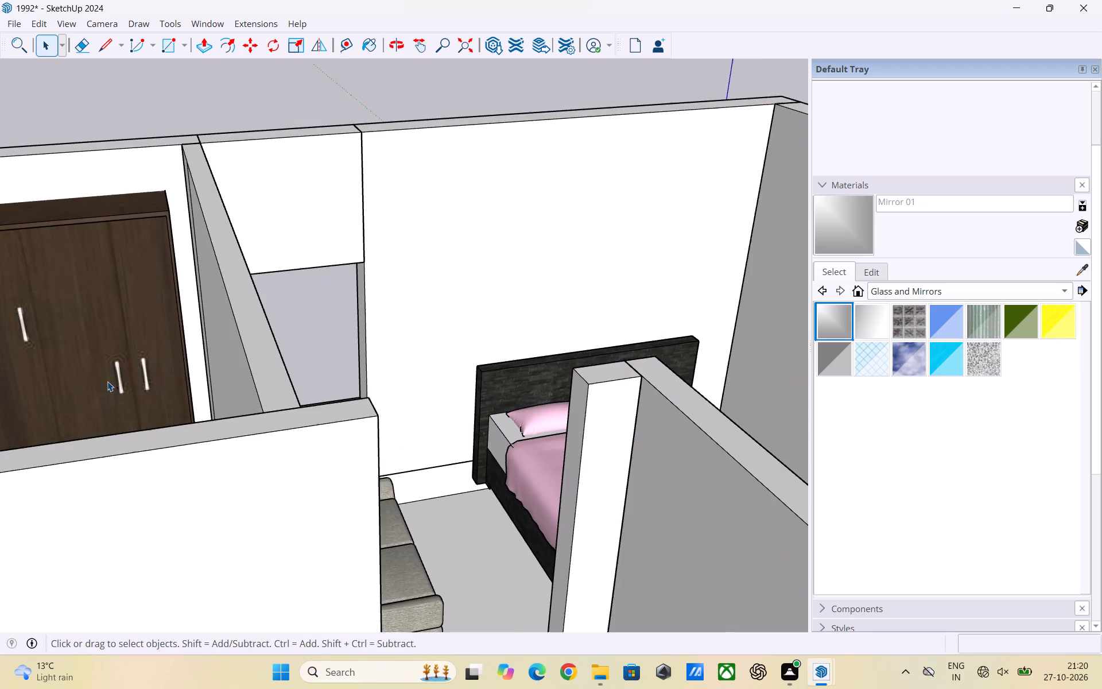
Inspect the empty window opening in the pink bed's headboard wall, and examine the framed pane in the adjoining wall up close.
middle_drag(340, 386, 400, 379)
scroll(604, 369, up, 2)
middle_drag(604, 367, 399, 401)
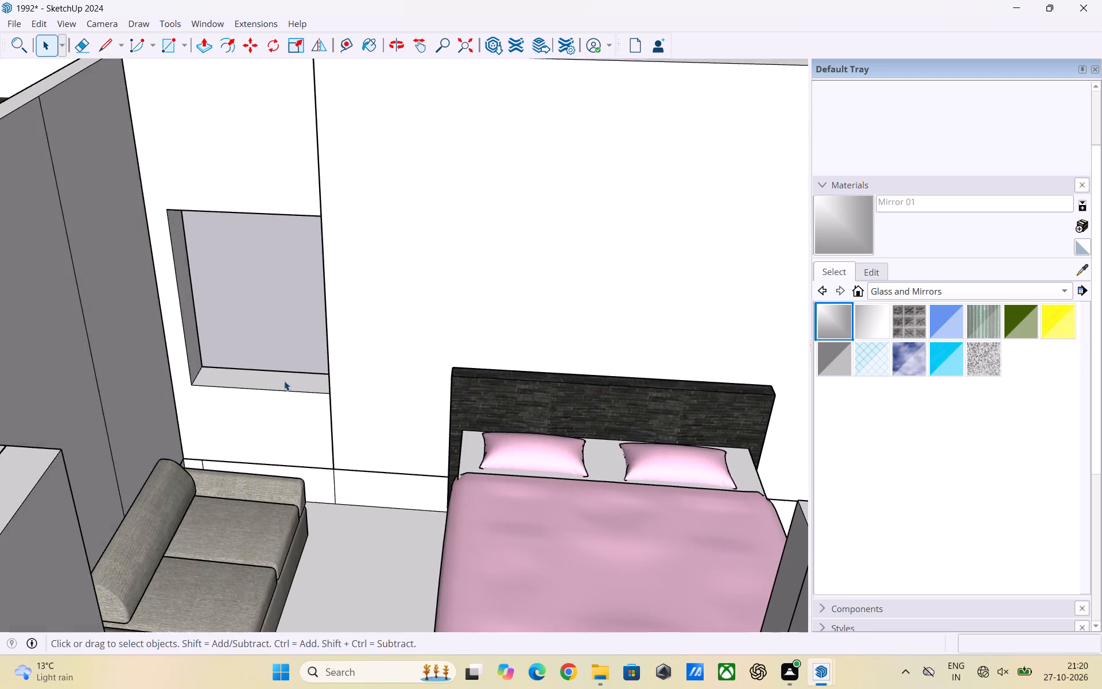
scroll(284, 381, down, 7)
middle_drag(277, 387, 503, 363)
scroll(542, 342, up, 3)
middle_drag(539, 371, 637, 382)
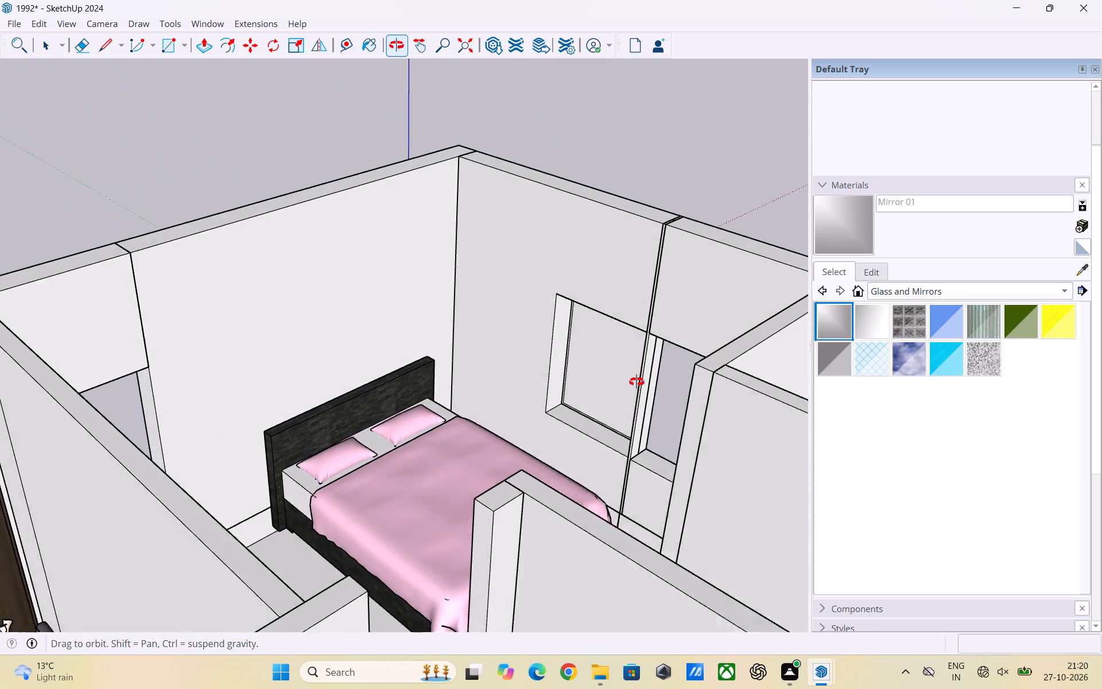
middle_drag(637, 382, 648, 368)
scroll(644, 376, up, 3)
middle_drag(575, 361, 693, 334)
scroll(638, 335, up, 1)
middle_drag(633, 331, 594, 310)
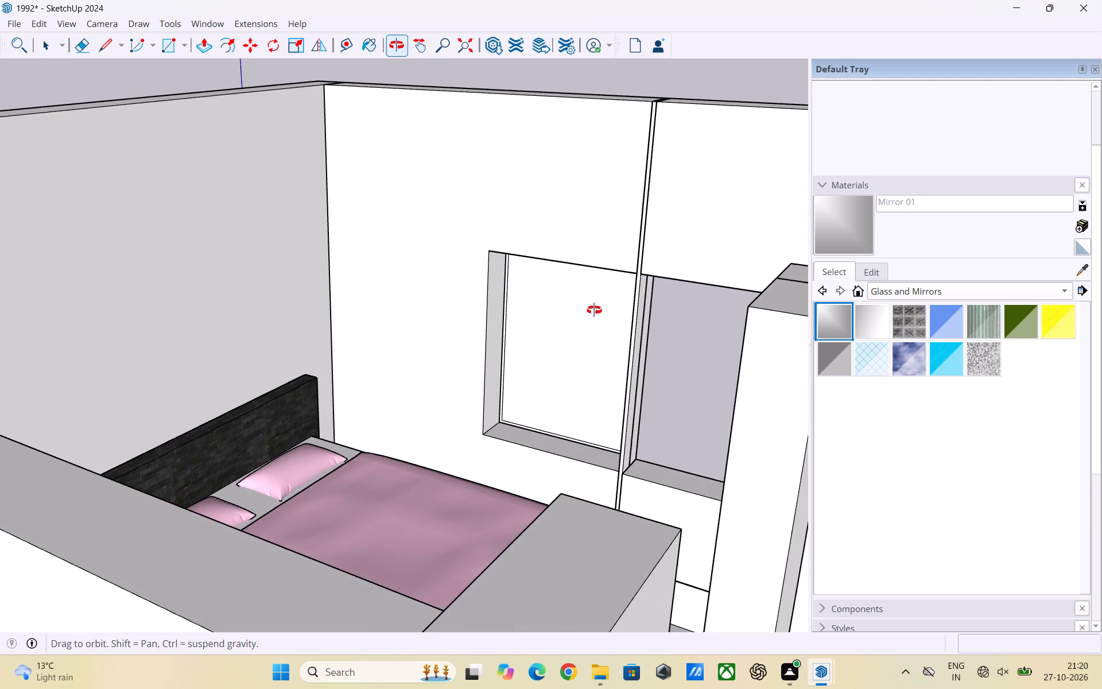
middle_drag(594, 310, 580, 305)
scroll(580, 321, up, 2)
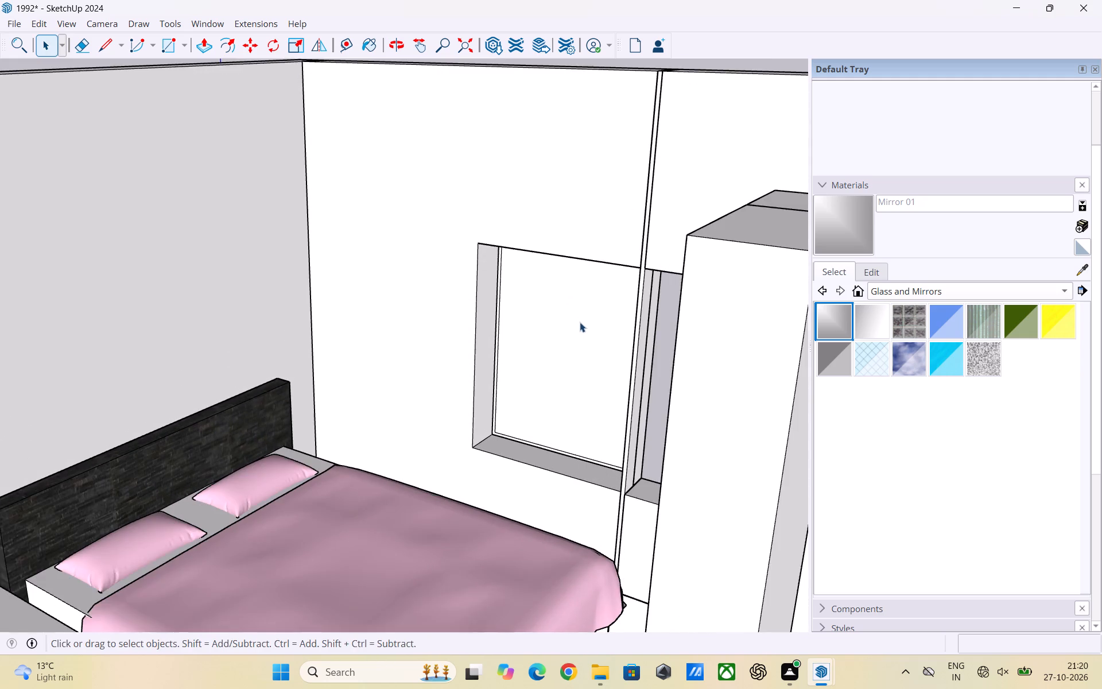
middle_drag(575, 328, 577, 303)
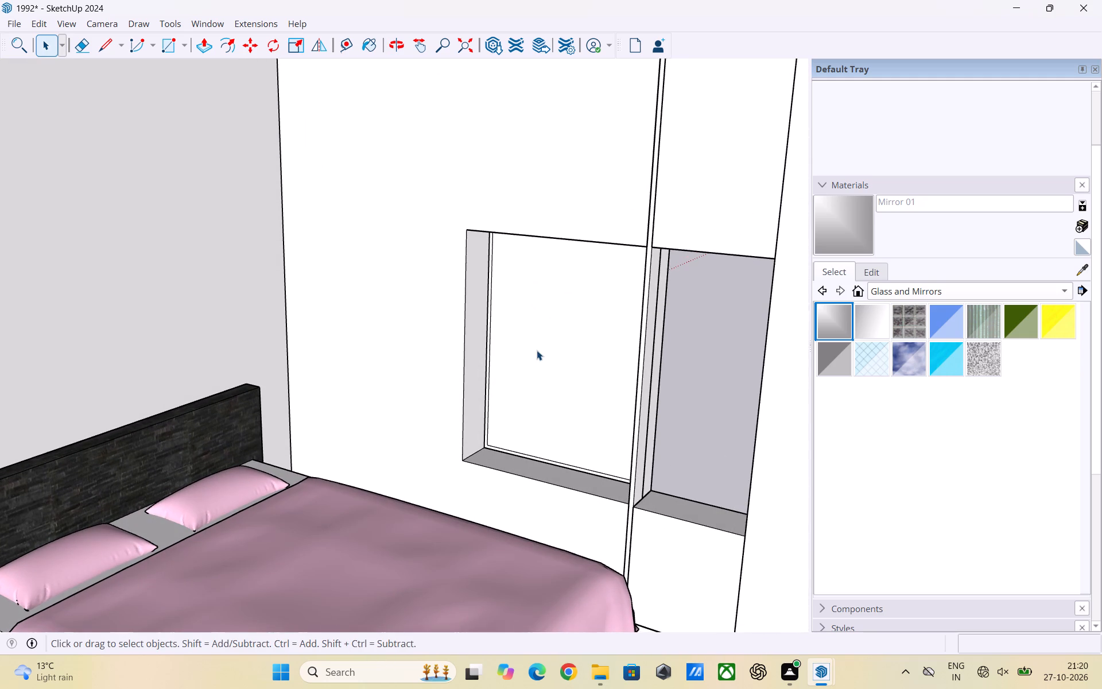
scroll(530, 362, down, 1)
middle_drag(529, 378, 529, 350)
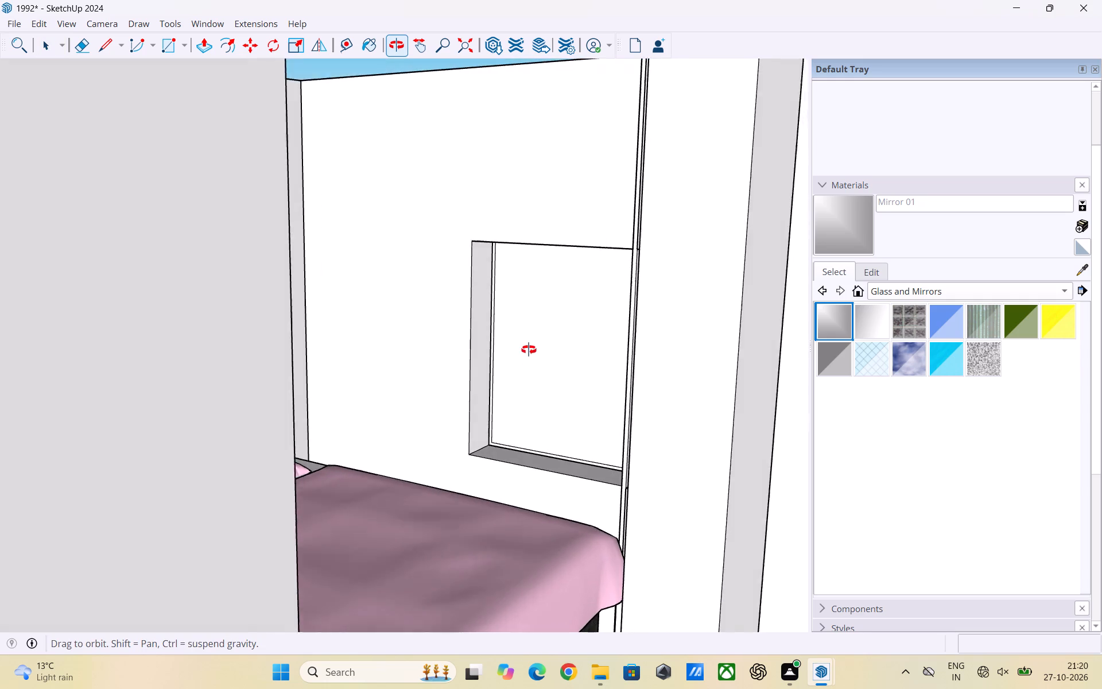
middle_drag(529, 350, 531, 324)
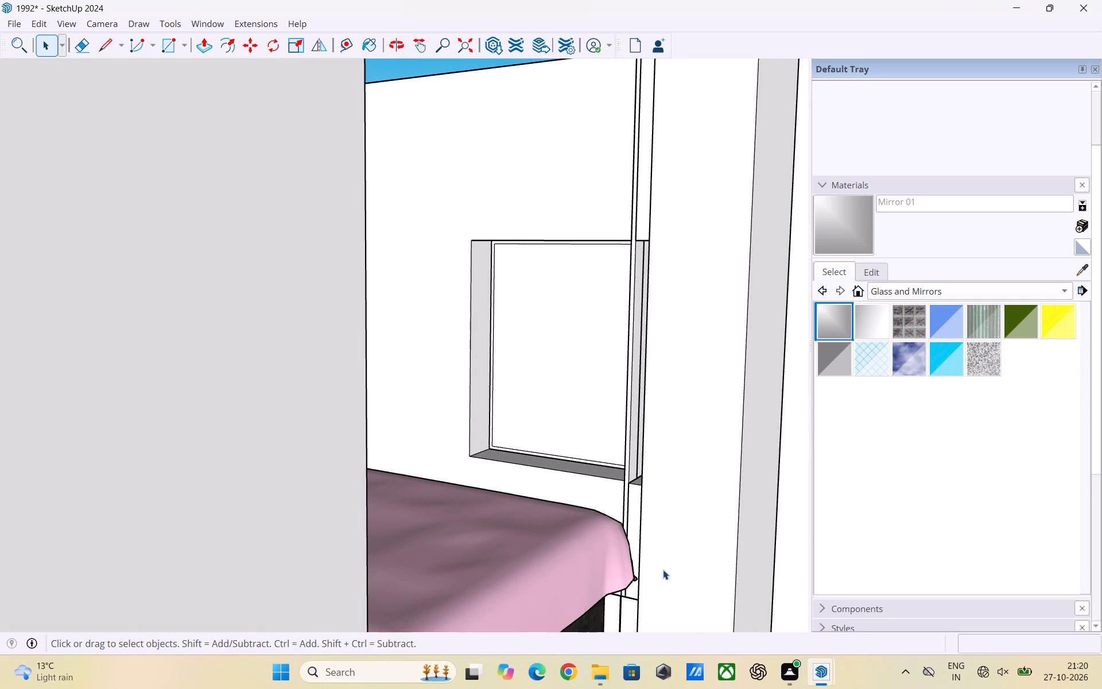
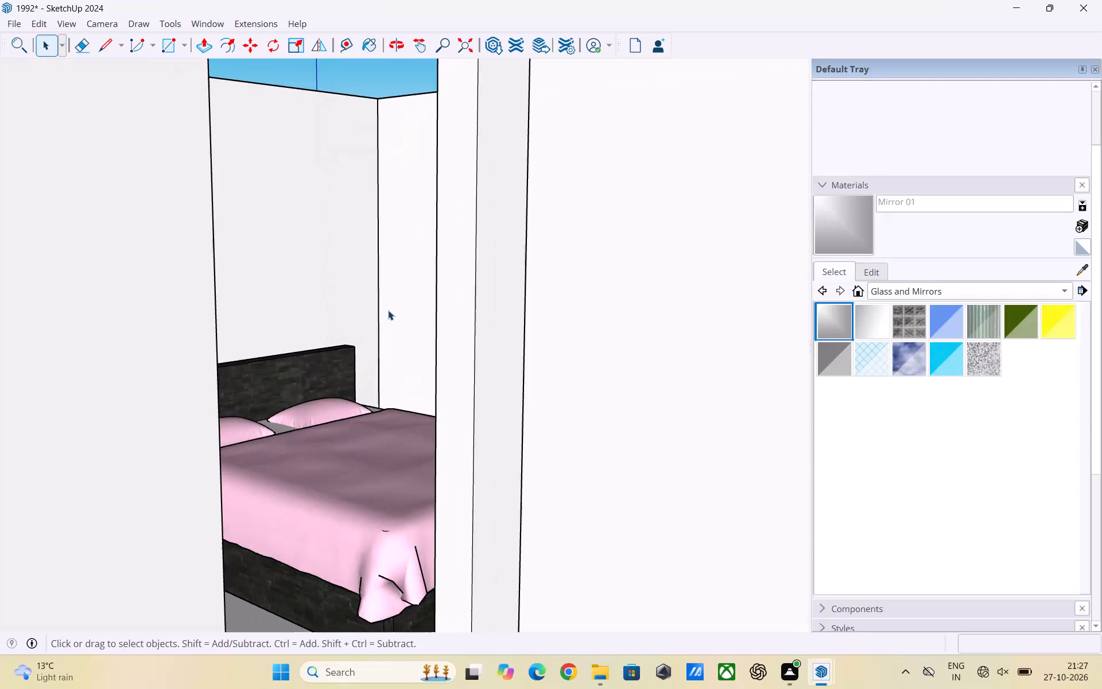
Look around from the pink-bed bedroom across the neighbouring rooms and the 3BHK floor plan image to the whole house model.
middle_drag(374, 322, 471, 334)
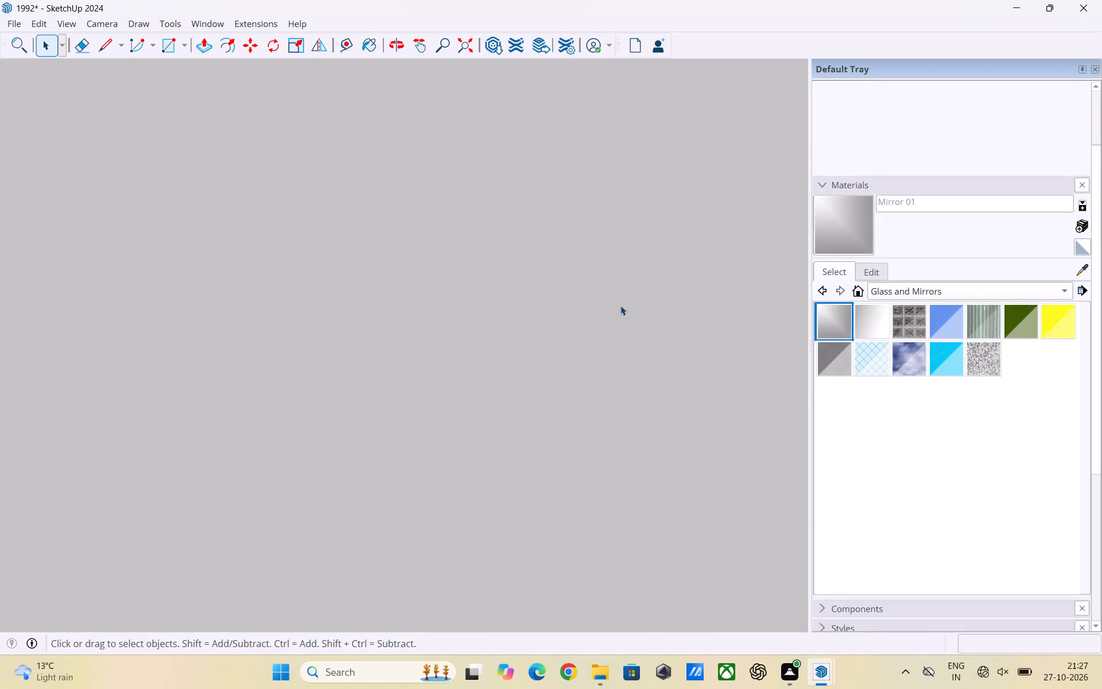
middle_drag(592, 312, 408, 320)
scroll(354, 303, down, 11)
scroll(472, 2, down, 6)
scroll(531, 327, up, 1)
scroll(531, 327, down, 20)
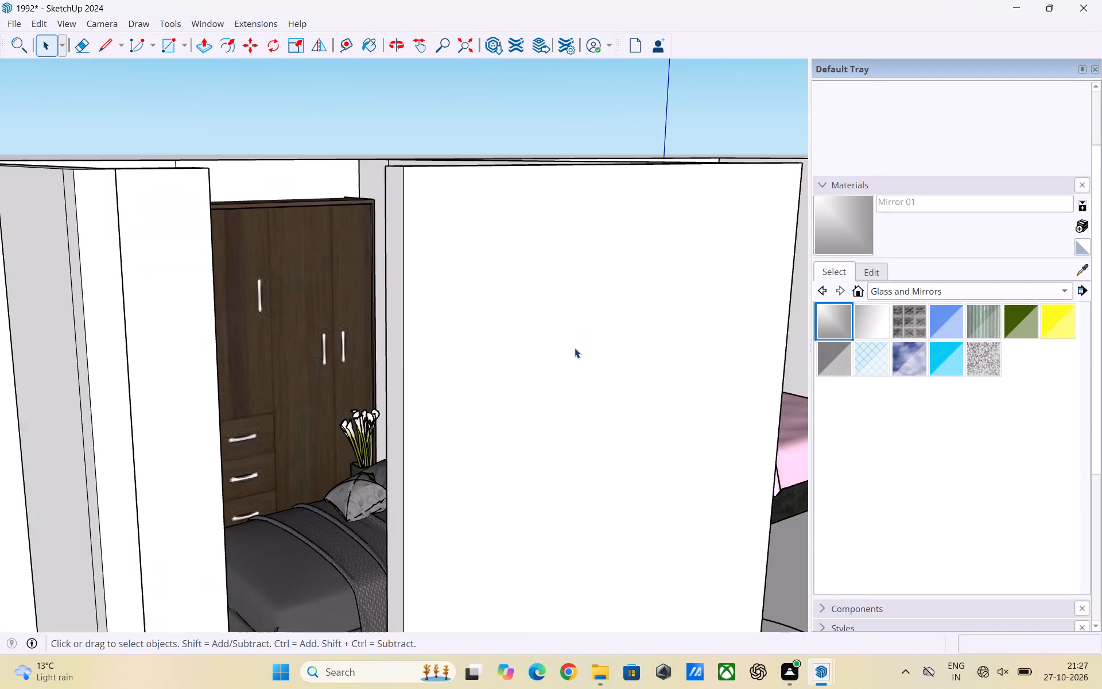
scroll(575, 348, down, 4)
scroll(696, 353, down, 1)
middle_drag(696, 353, 473, 354)
scroll(549, 318, up, 3)
middle_drag(554, 312, 514, 393)
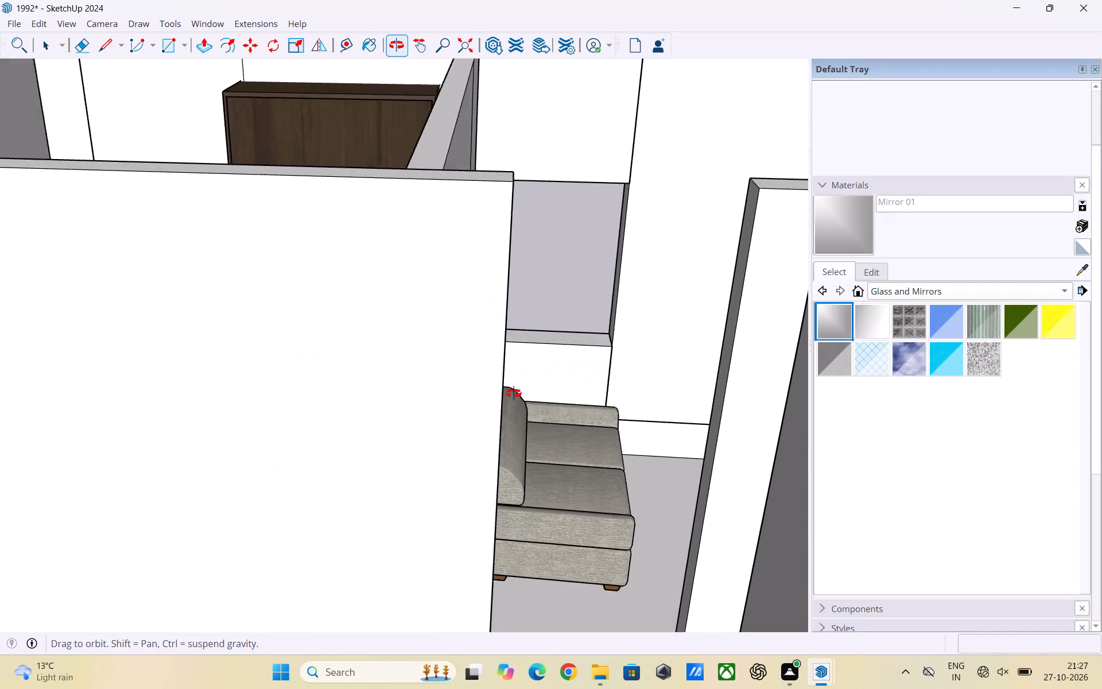
middle_drag(514, 393, 406, 380)
scroll(381, 319, down, 10)
scroll(599, 300, down, 3)
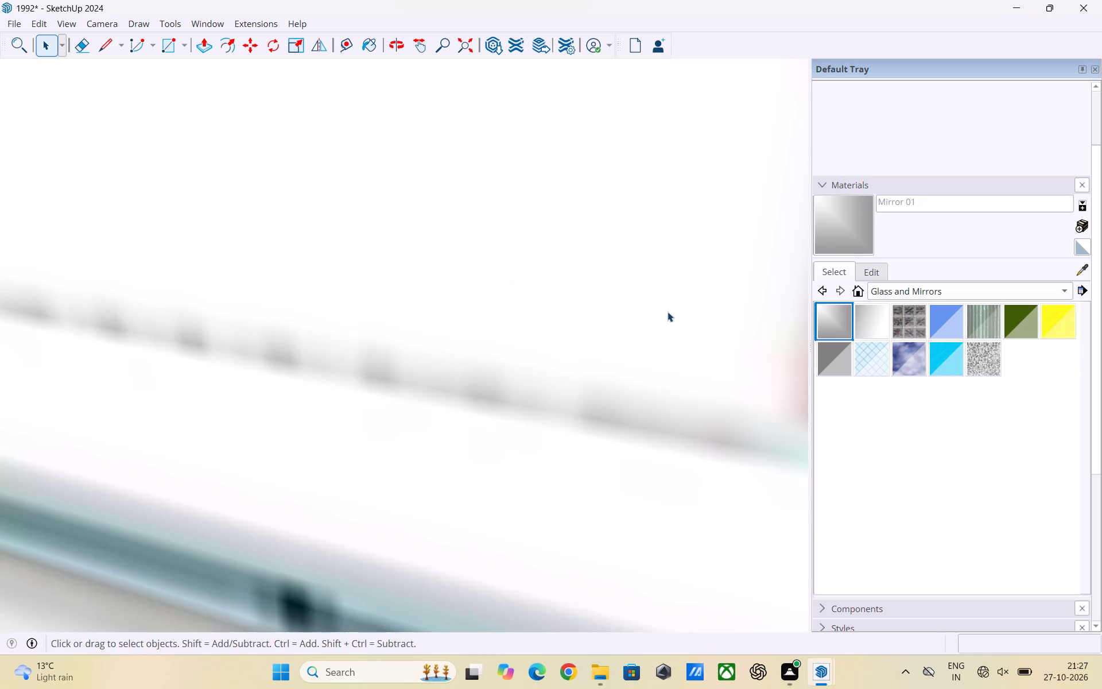
scroll(668, 312, up, 1)
scroll(462, 303, down, 3)
scroll(251, 42, down, 3)
scroll(515, 215, down, 7)
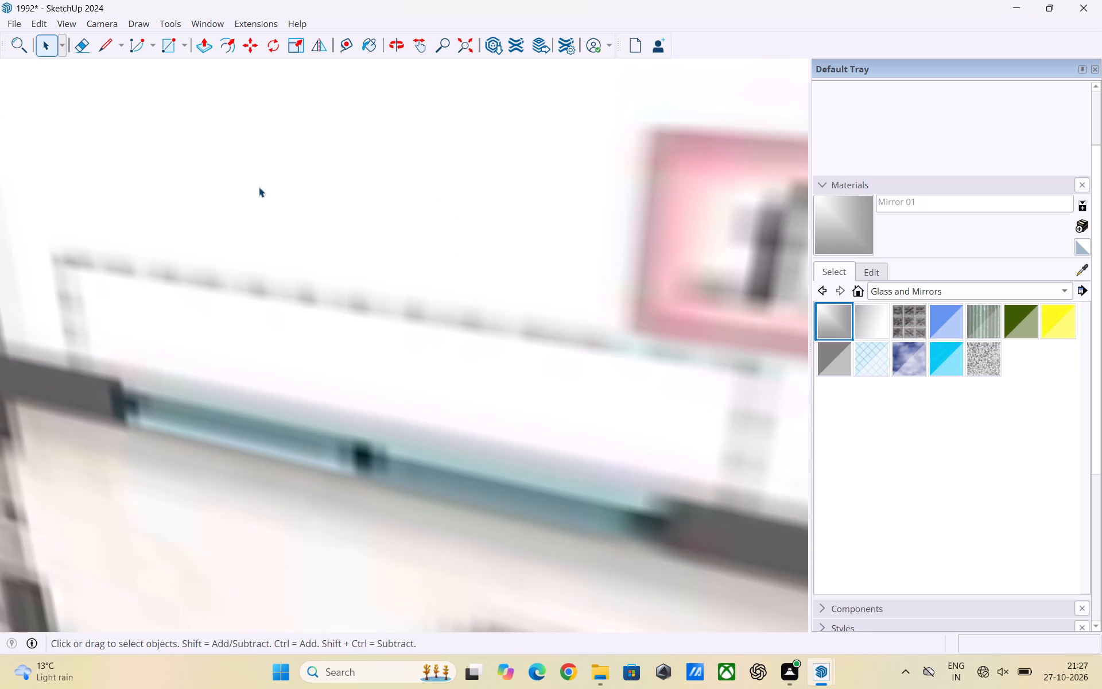
scroll(259, 187, down, 20)
scroll(259, 187, down, 1)
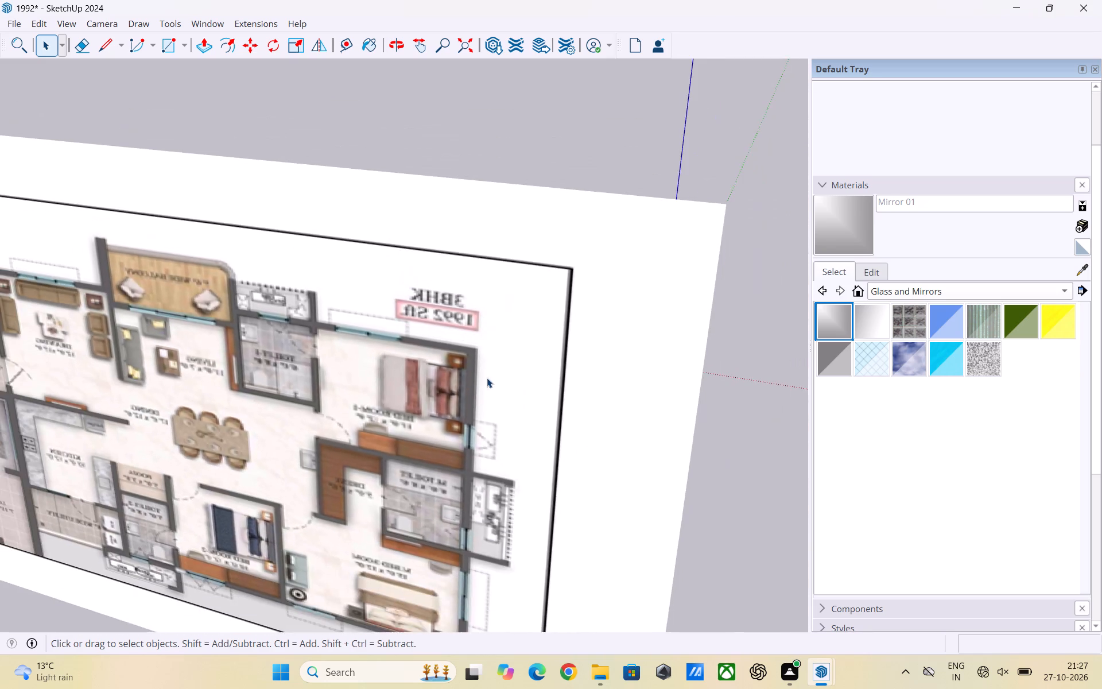
scroll(487, 378, down, 12)
middle_drag(518, 335, 250, 366)
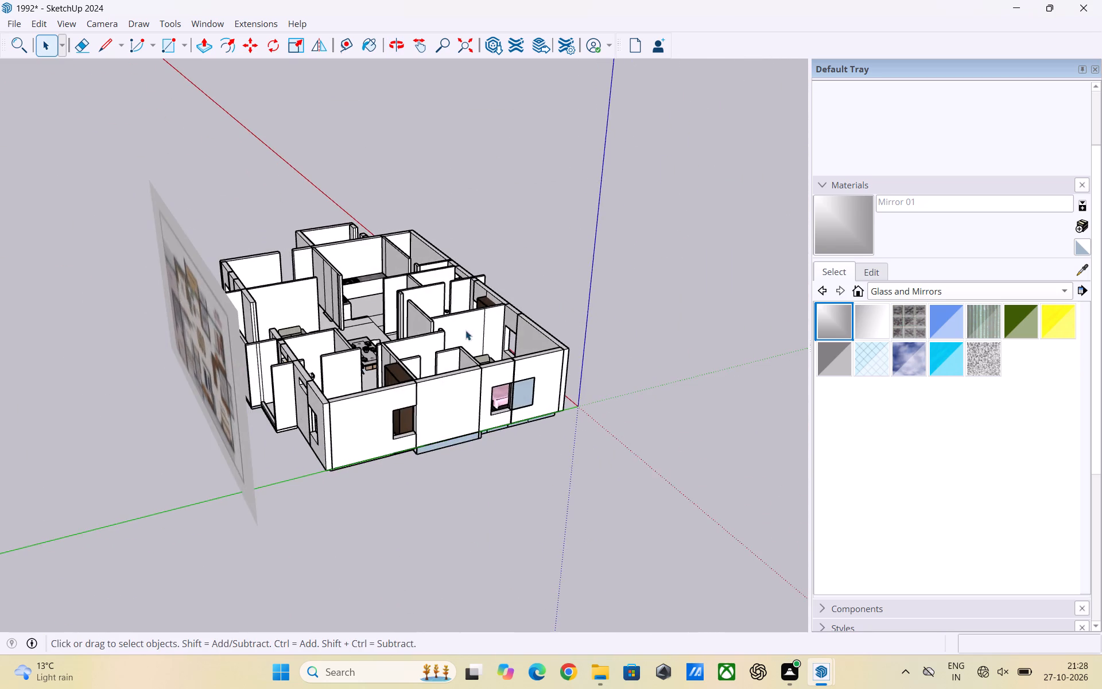
Examine the window opening behind the study desk and wardrobe in the grey-bed bedroom, along with the small opening in the adjacent room.
scroll(497, 324, up, 9)
scroll(371, 249, up, 1)
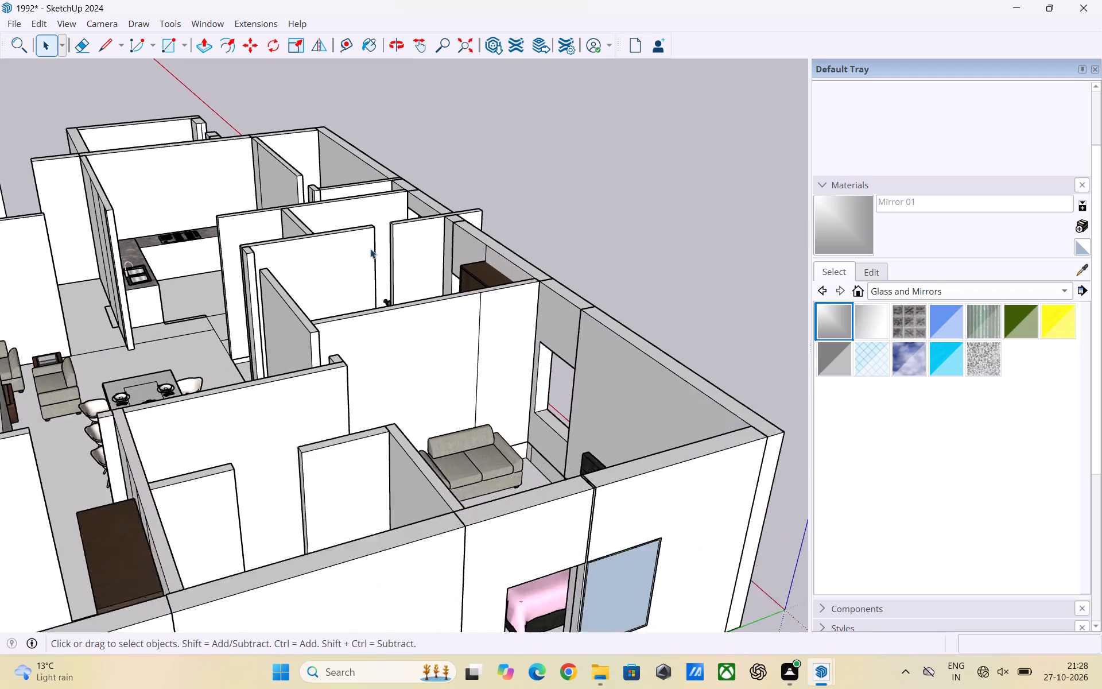
scroll(370, 249, up, 1)
middle_drag(381, 258, 415, 353)
scroll(423, 219, up, 3)
middle_drag(404, 251, 522, 296)
scroll(483, 291, up, 1)
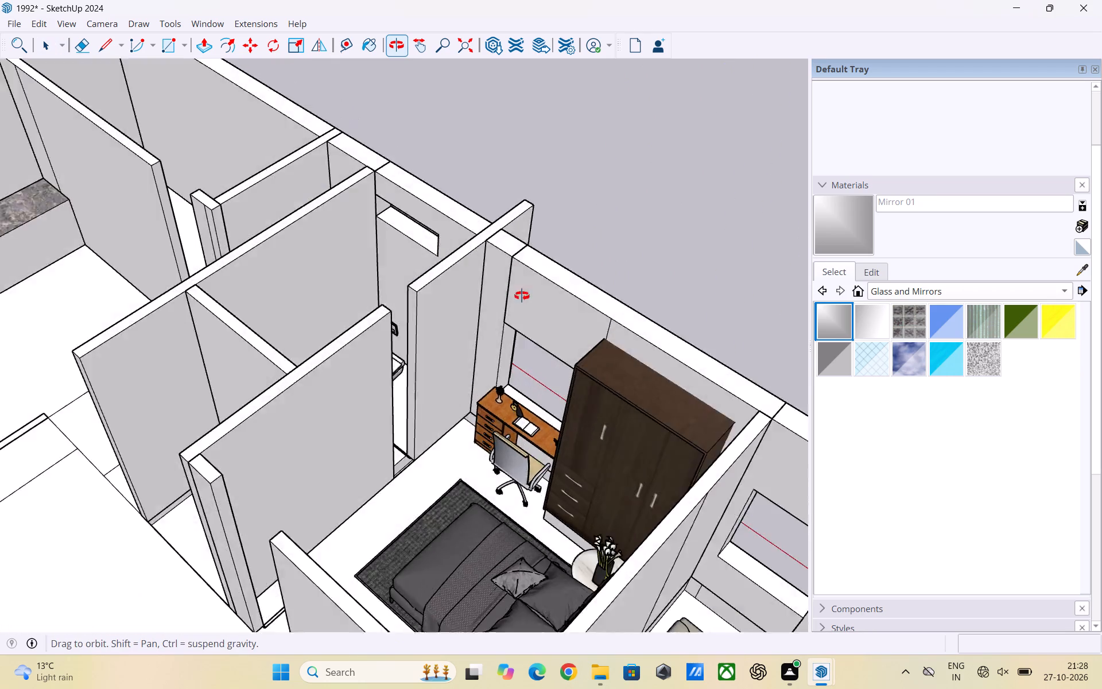
middle_drag(522, 296, 637, 315)
scroll(475, 274, up, 3)
middle_drag(571, 349, 620, 242)
scroll(581, 322, up, 3)
middle_drag(576, 363, 572, 297)
scroll(638, 323, down, 3)
middle_drag(649, 336, 545, 362)
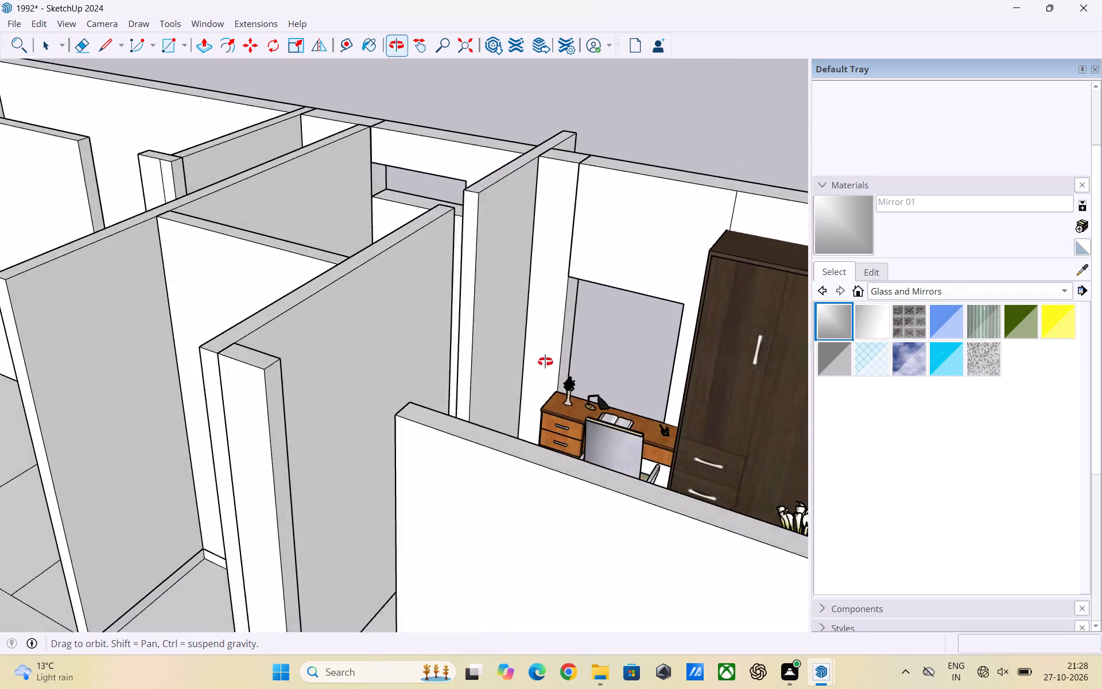
middle_drag(545, 362, 499, 392)
scroll(512, 334, down, 4)
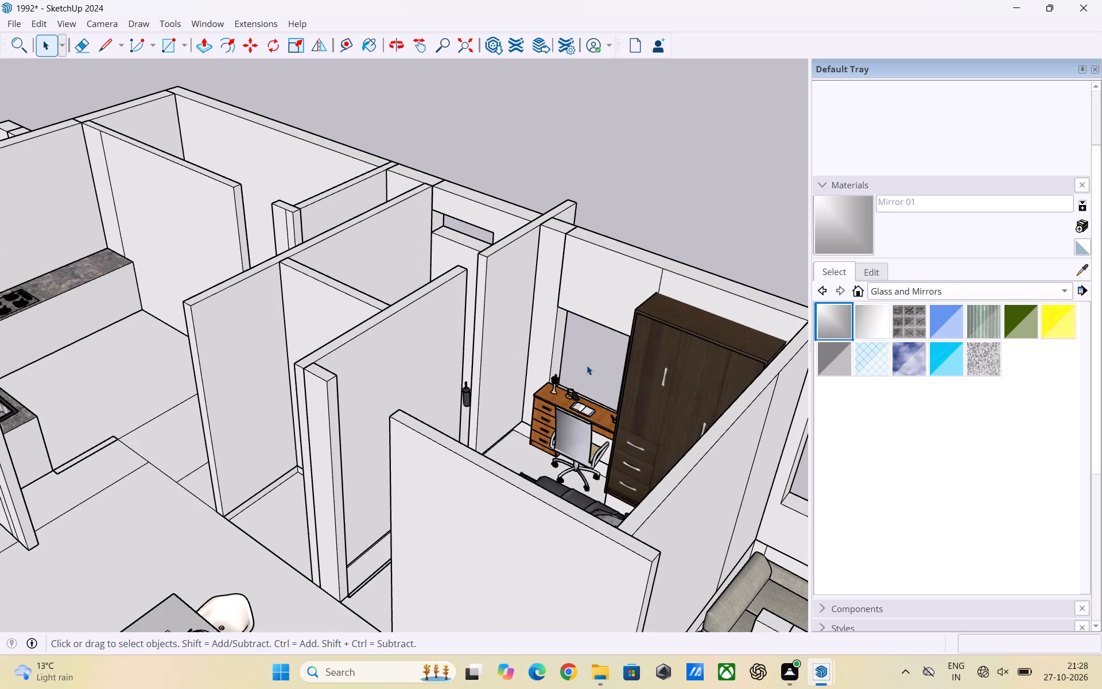
scroll(587, 365, down, 2)
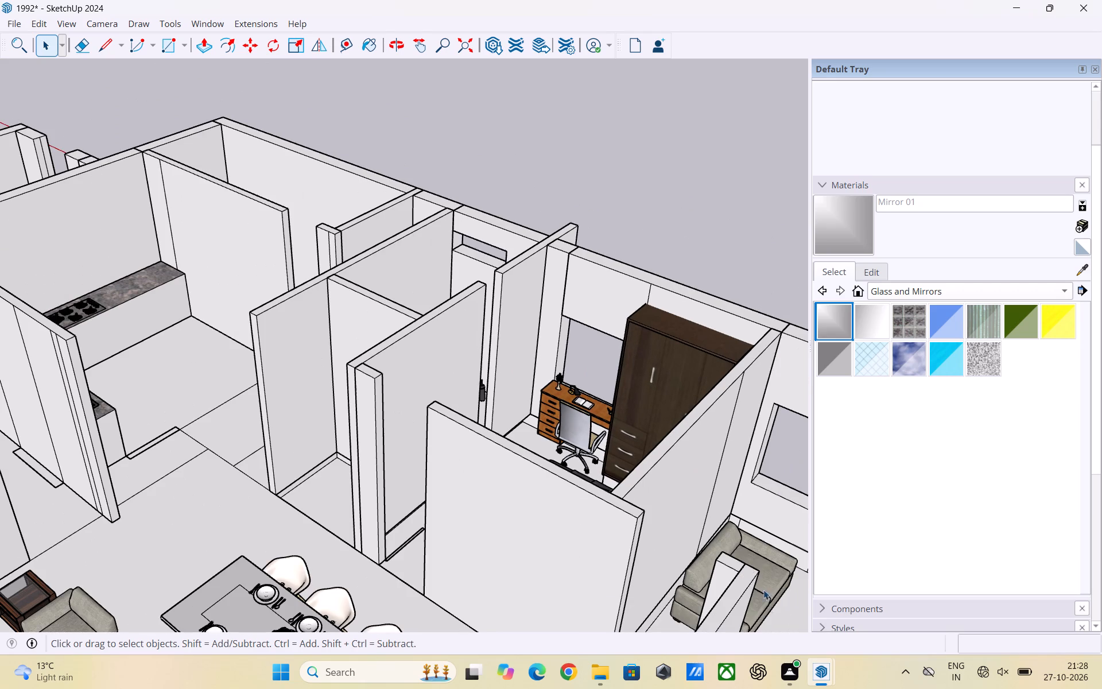
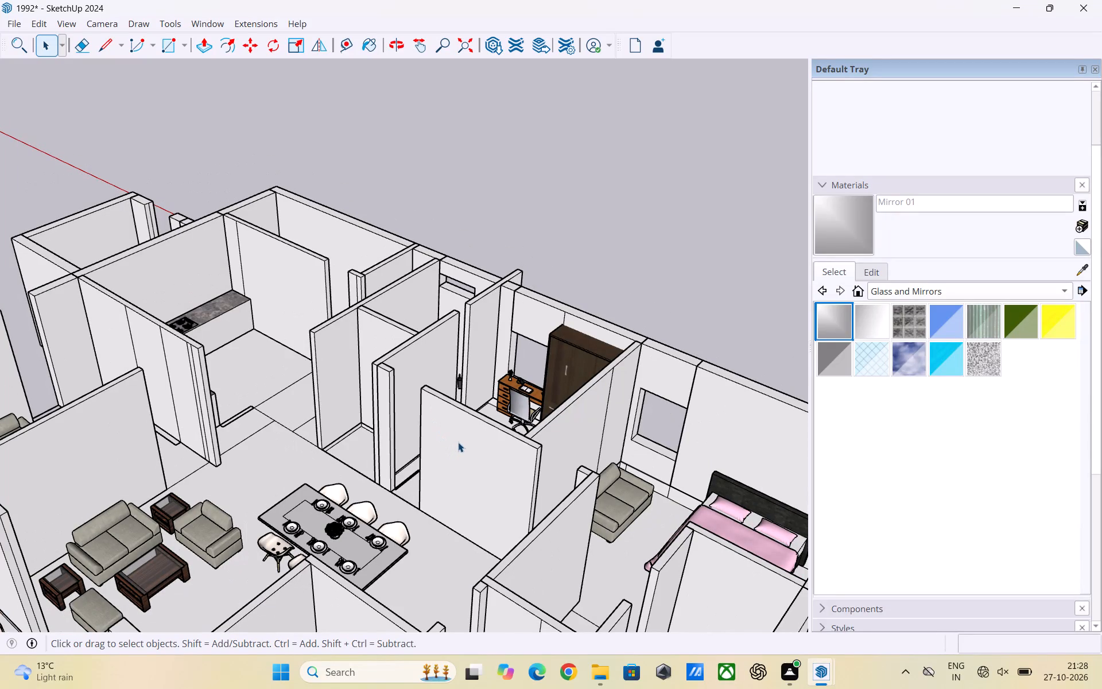
Examine the outer-wall openings of the study-desk bedroom and the adjoining rooms from the dining area side.
scroll(458, 442, down, 6)
scroll(445, 444, up, 5)
middle_drag(368, 450, 553, 431)
scroll(552, 435, up, 1)
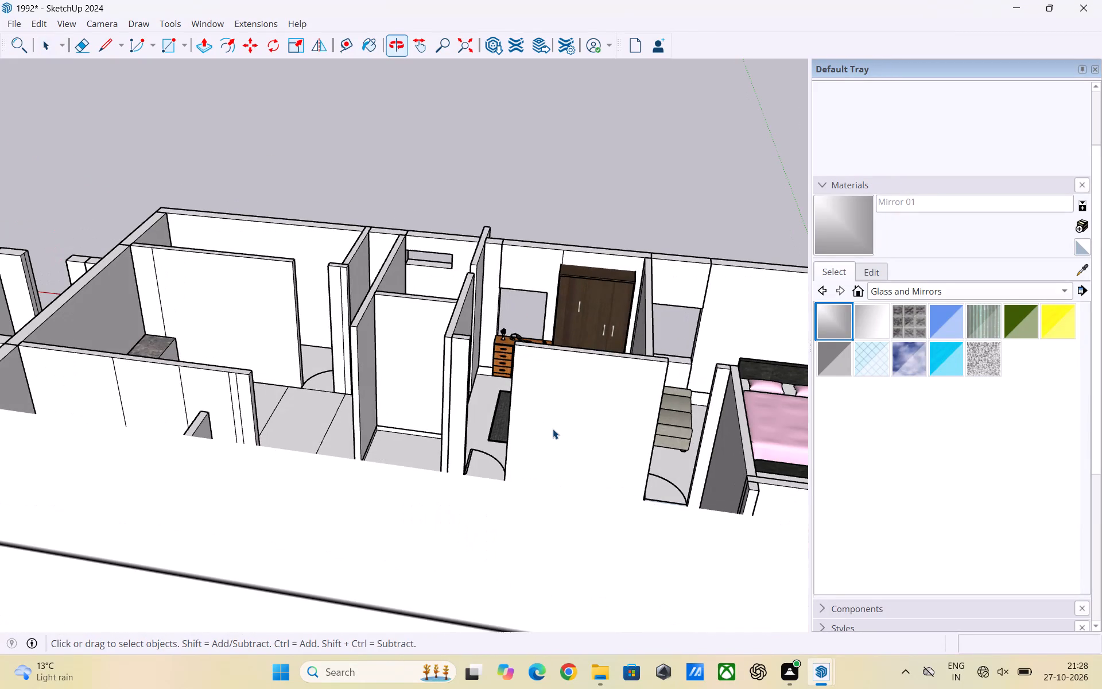
scroll(553, 419, down, 2)
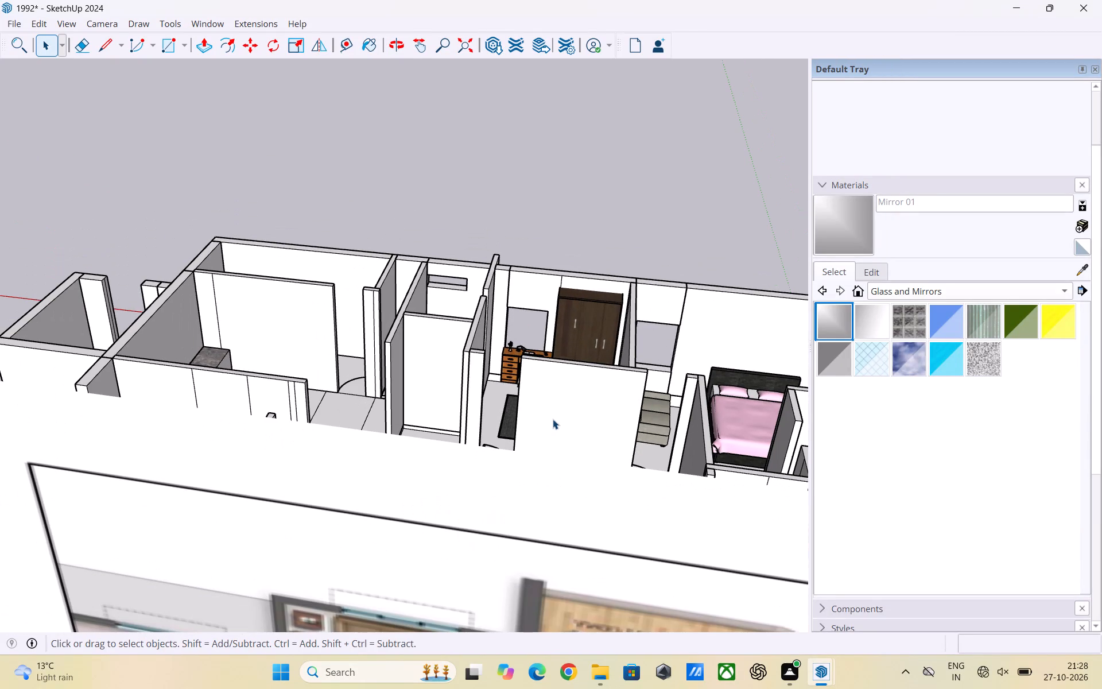
scroll(553, 419, down, 2)
scroll(553, 419, up, 3)
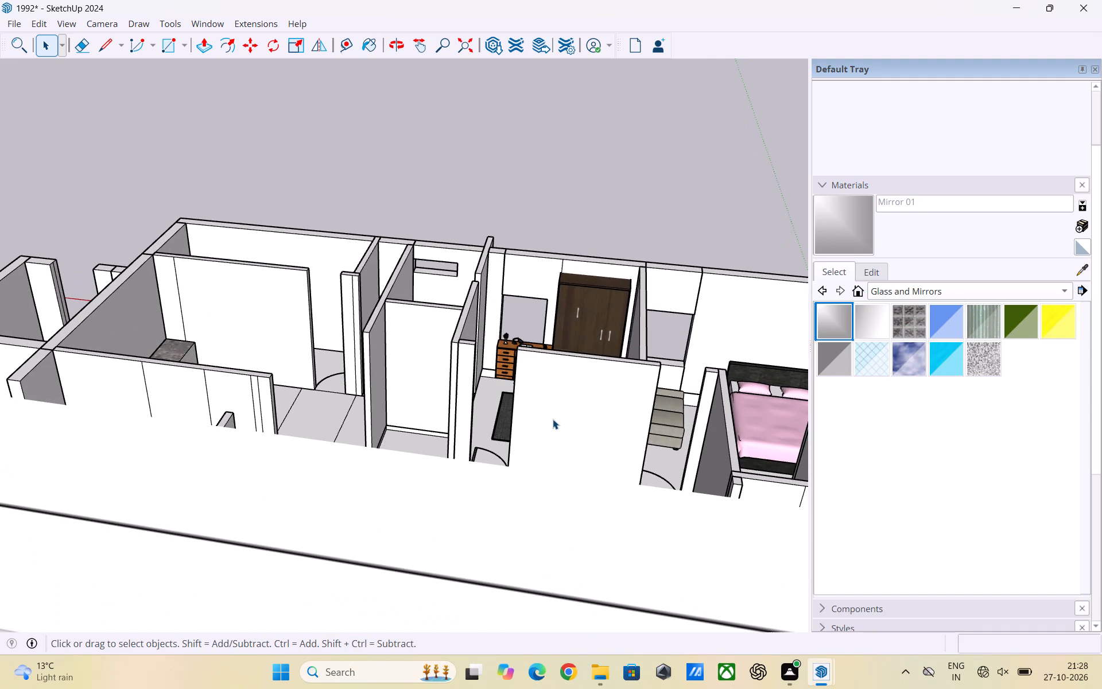
scroll(553, 419, up, 2)
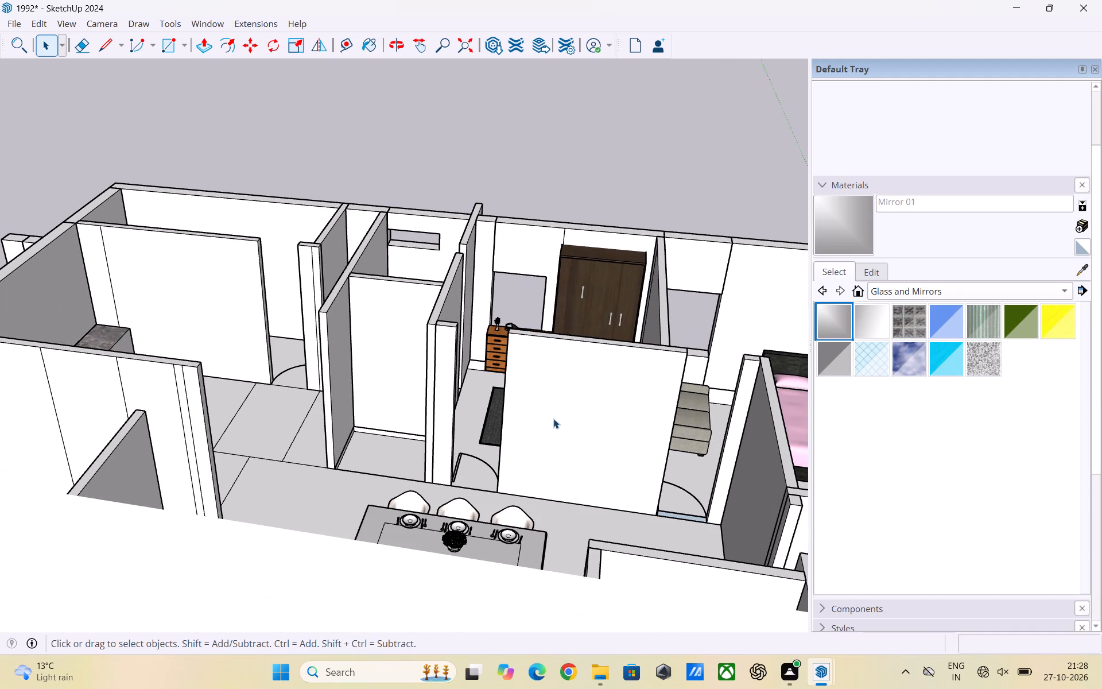
scroll(553, 419, down, 1)
scroll(553, 419, up, 3)
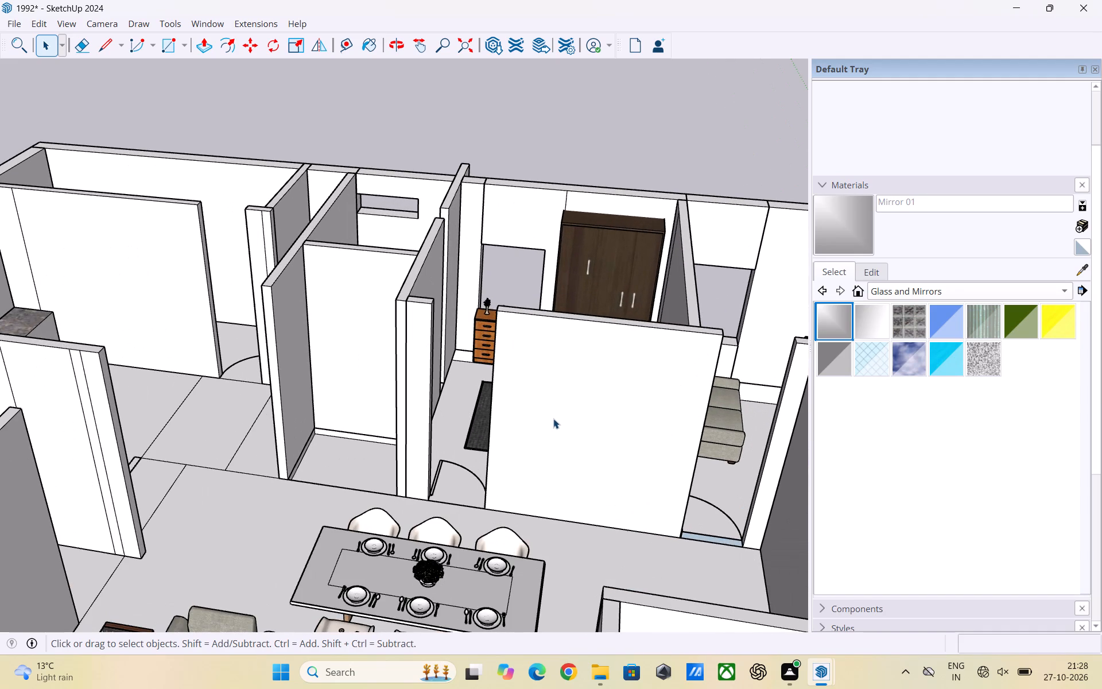
scroll(553, 419, up, 3)
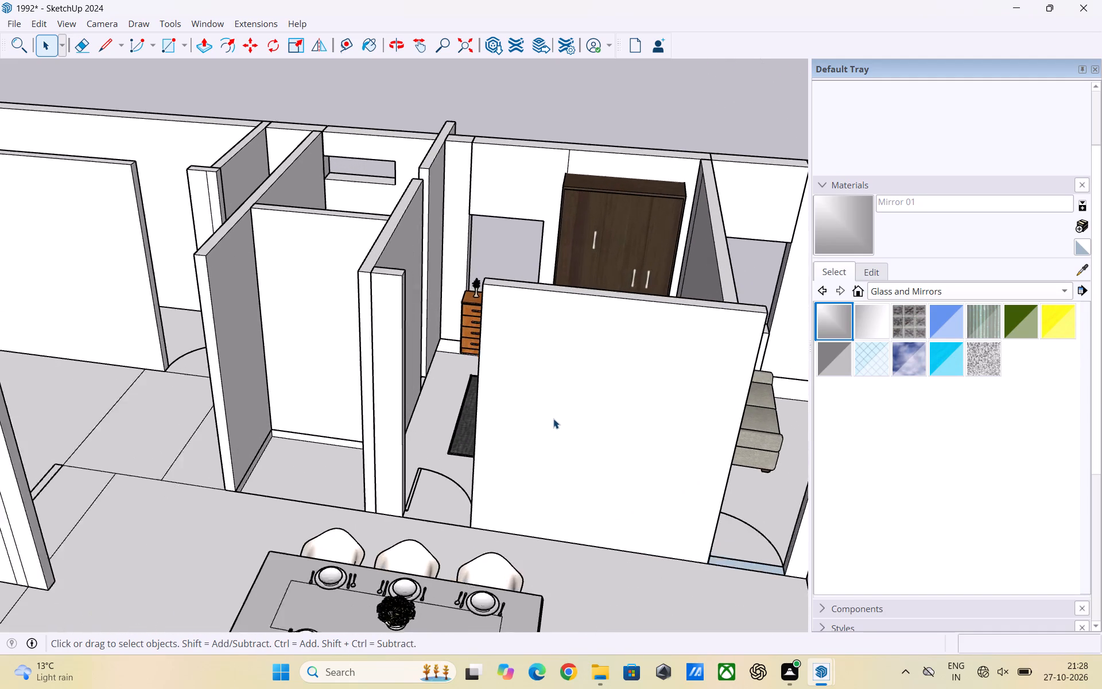
scroll(553, 419, up, 3)
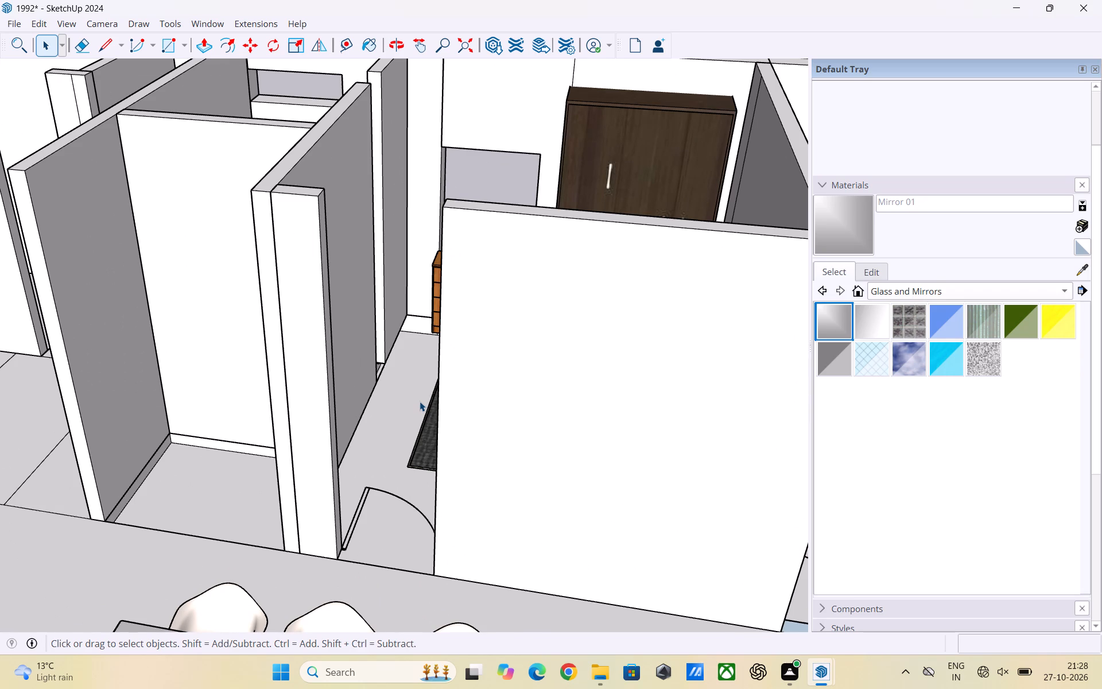
scroll(420, 401, down, 3)
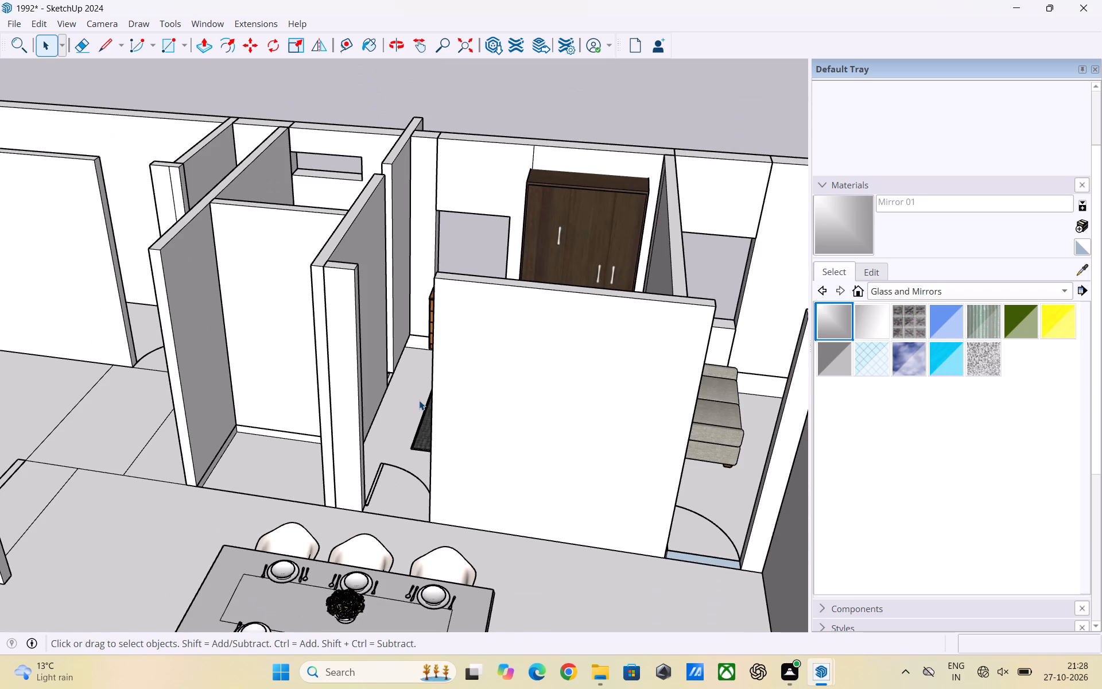
scroll(422, 397, down, 2)
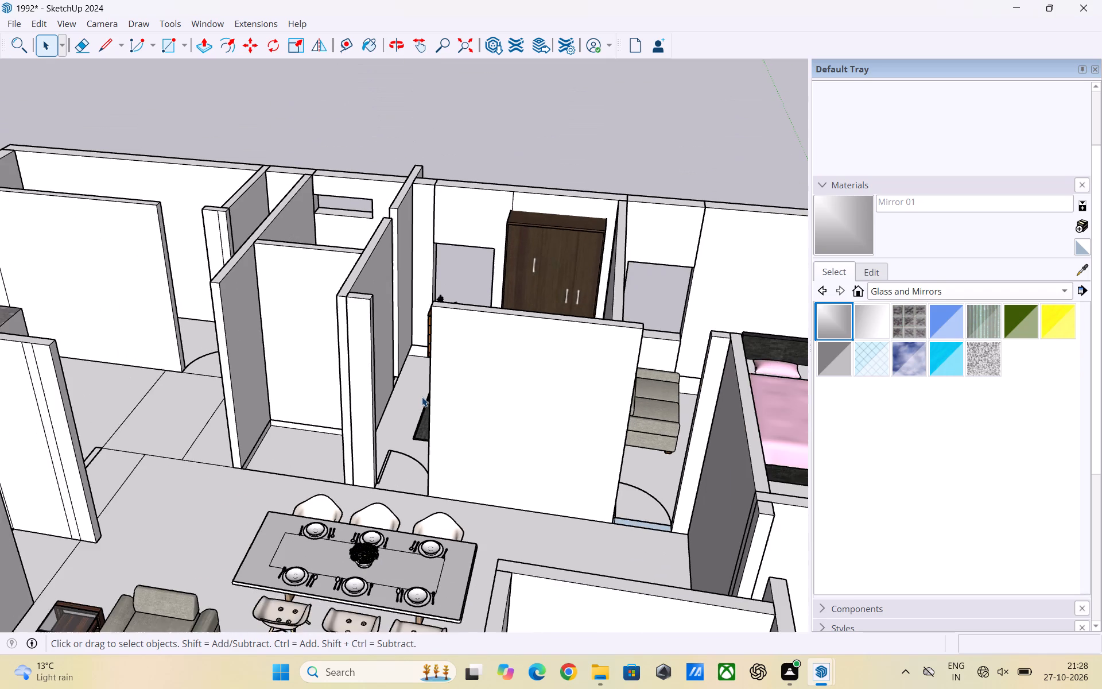
scroll(422, 397, up, 8)
scroll(424, 394, down, 3)
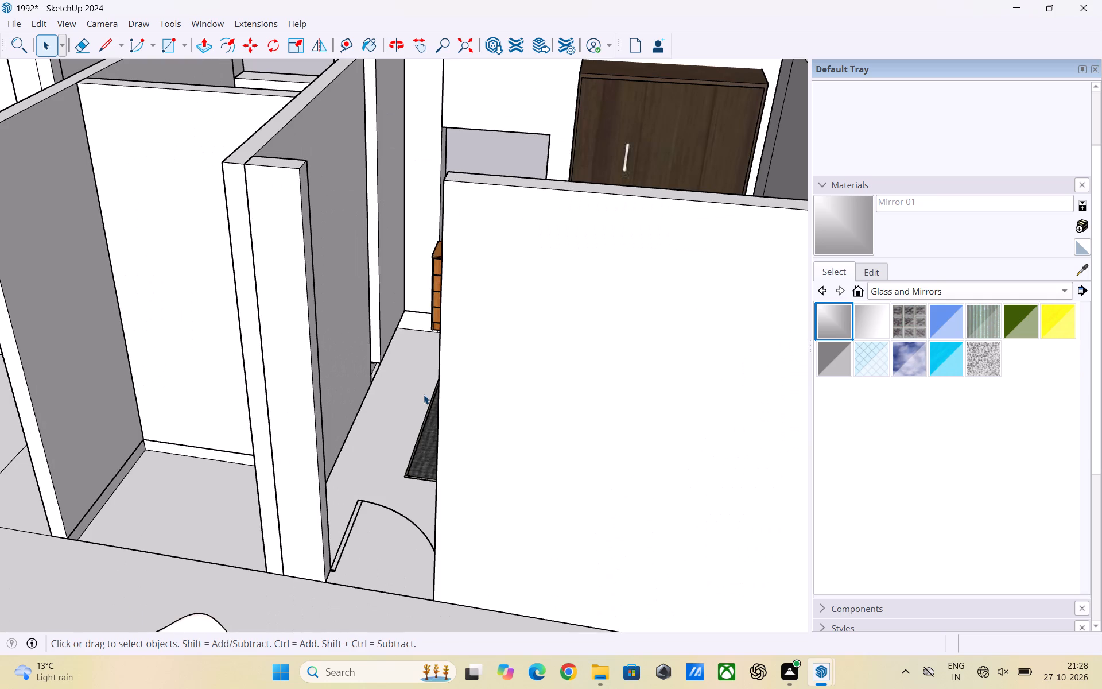
scroll(424, 394, down, 5)
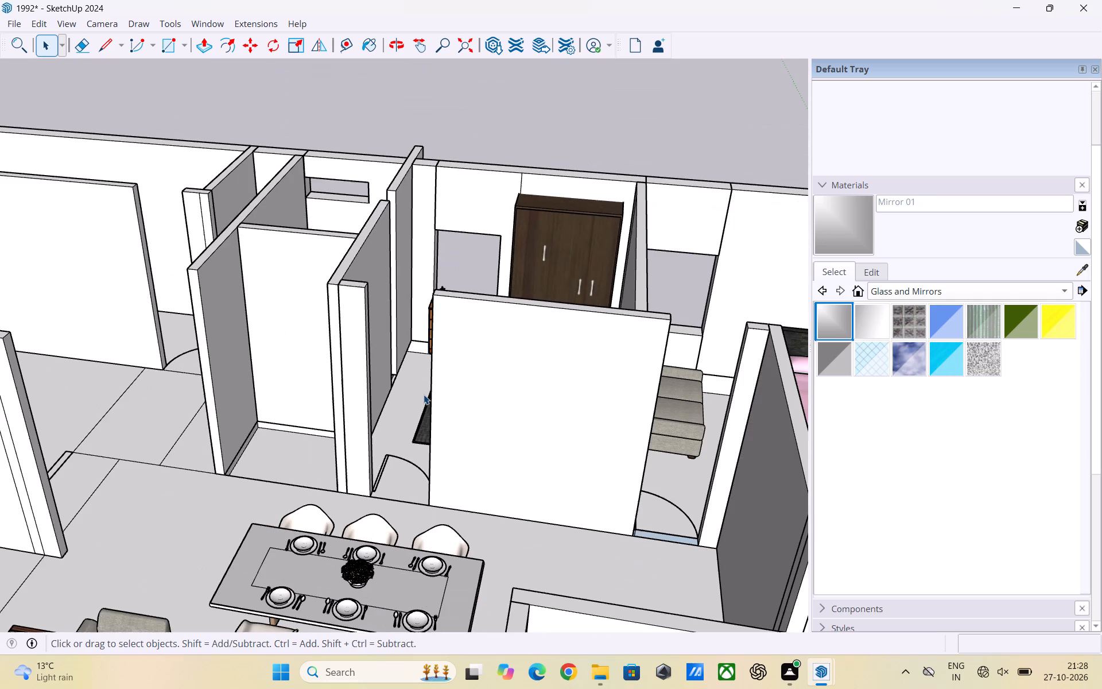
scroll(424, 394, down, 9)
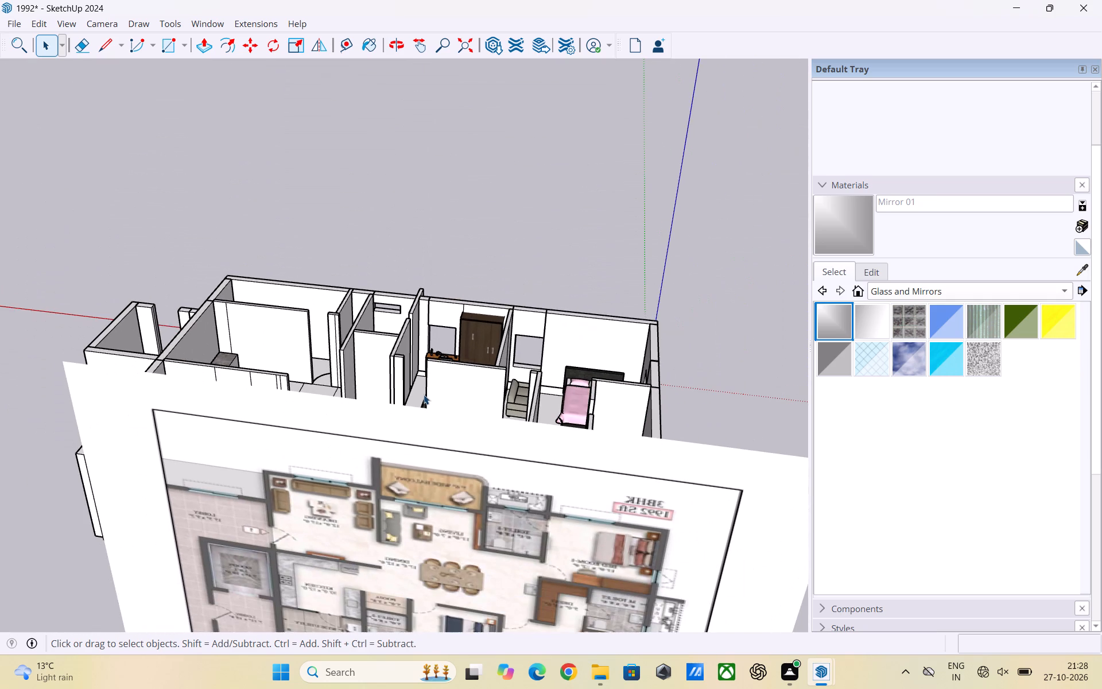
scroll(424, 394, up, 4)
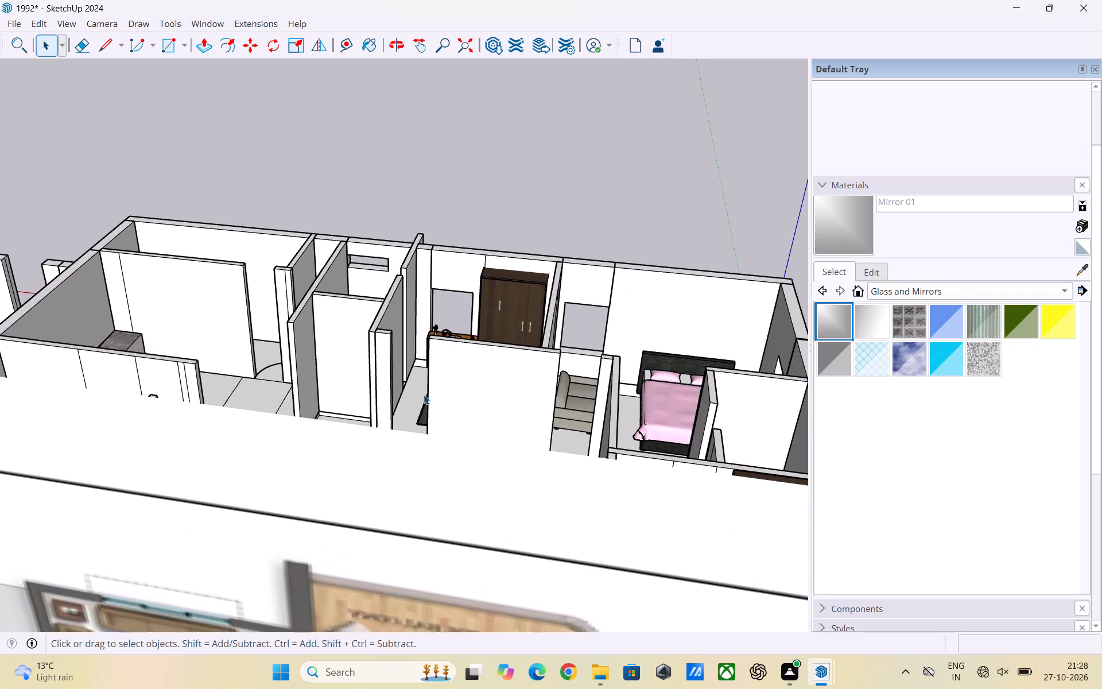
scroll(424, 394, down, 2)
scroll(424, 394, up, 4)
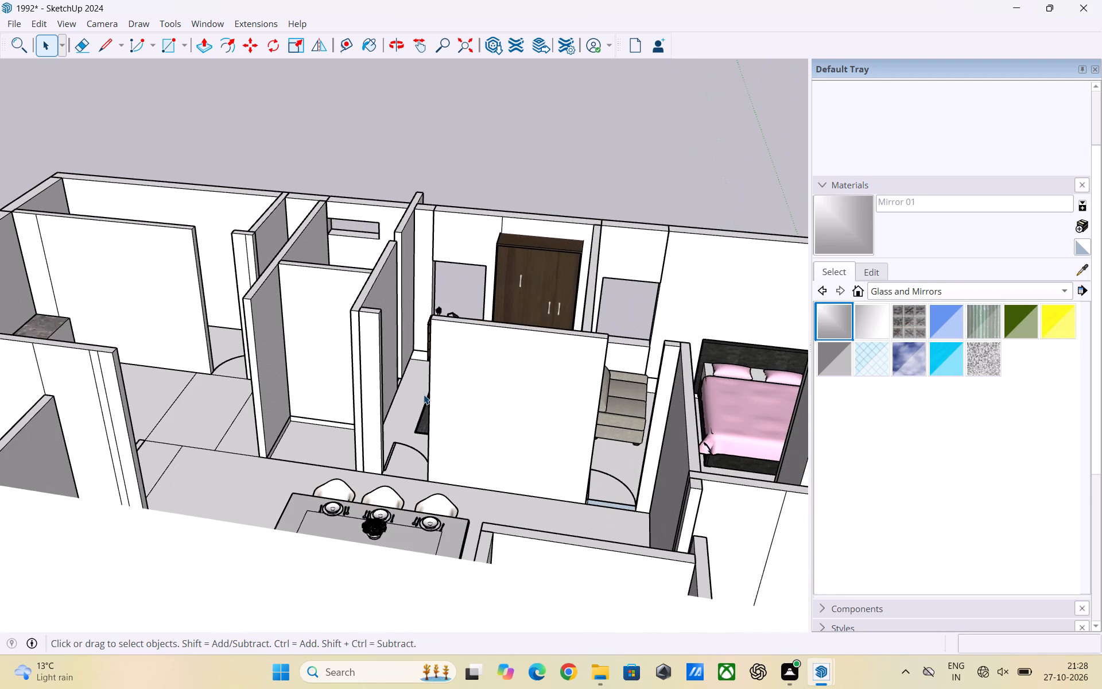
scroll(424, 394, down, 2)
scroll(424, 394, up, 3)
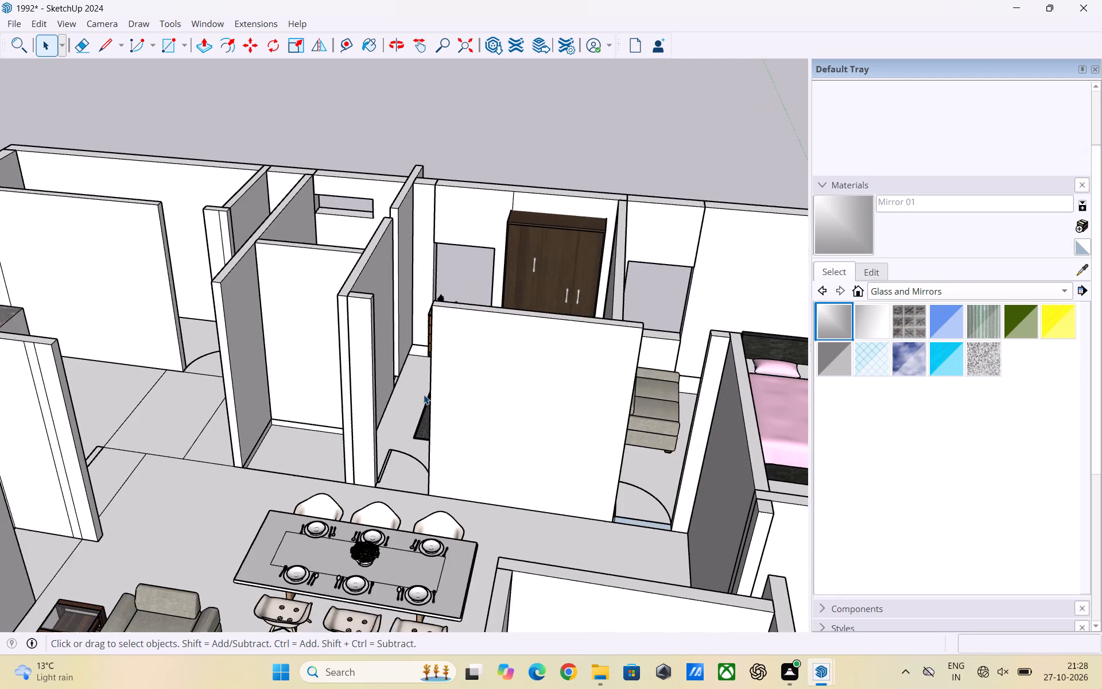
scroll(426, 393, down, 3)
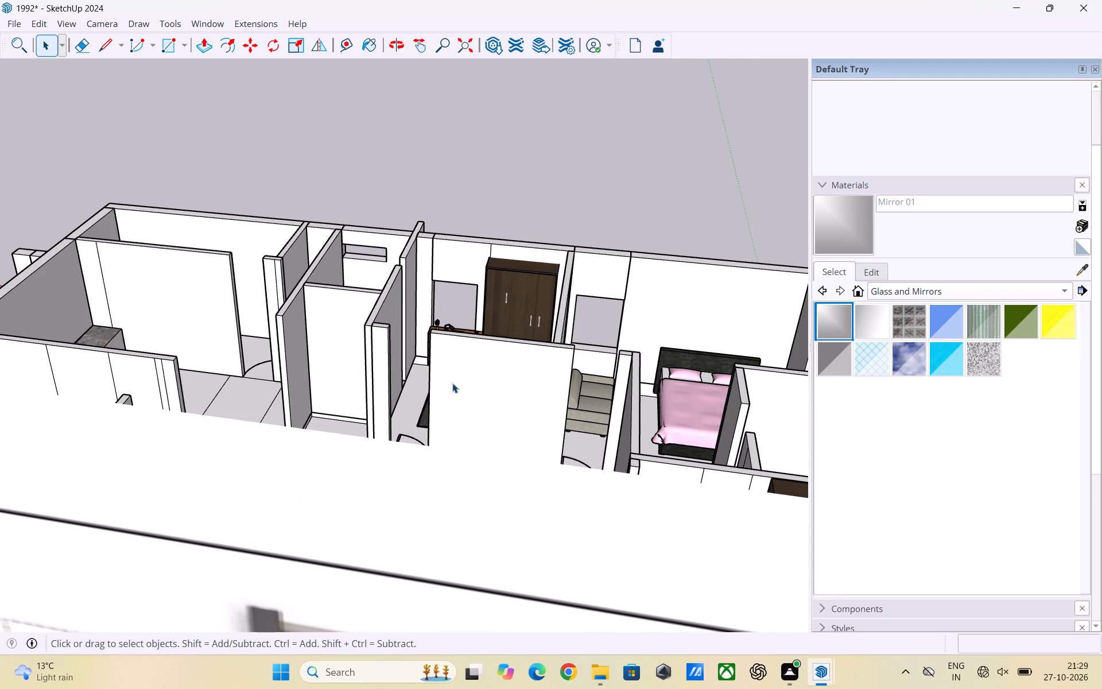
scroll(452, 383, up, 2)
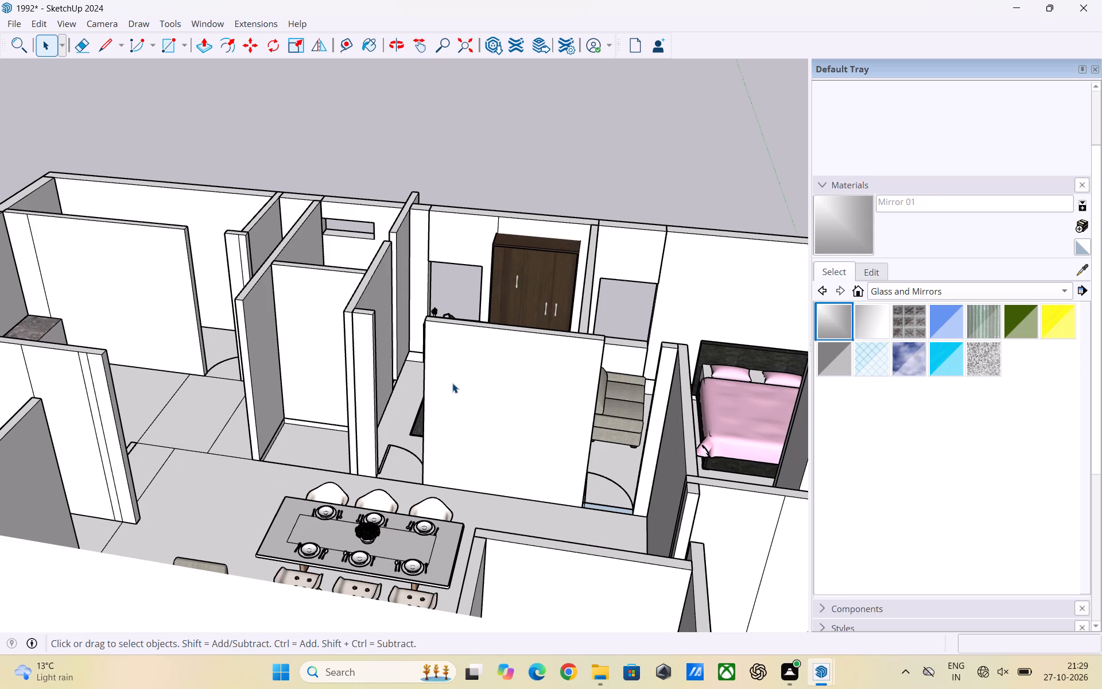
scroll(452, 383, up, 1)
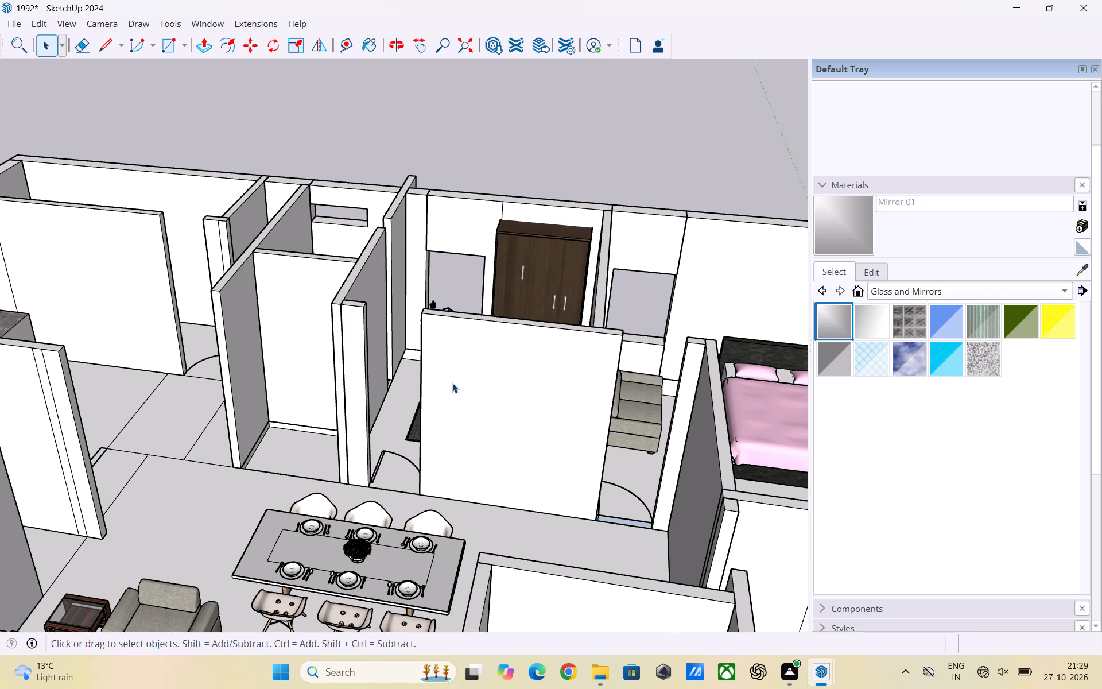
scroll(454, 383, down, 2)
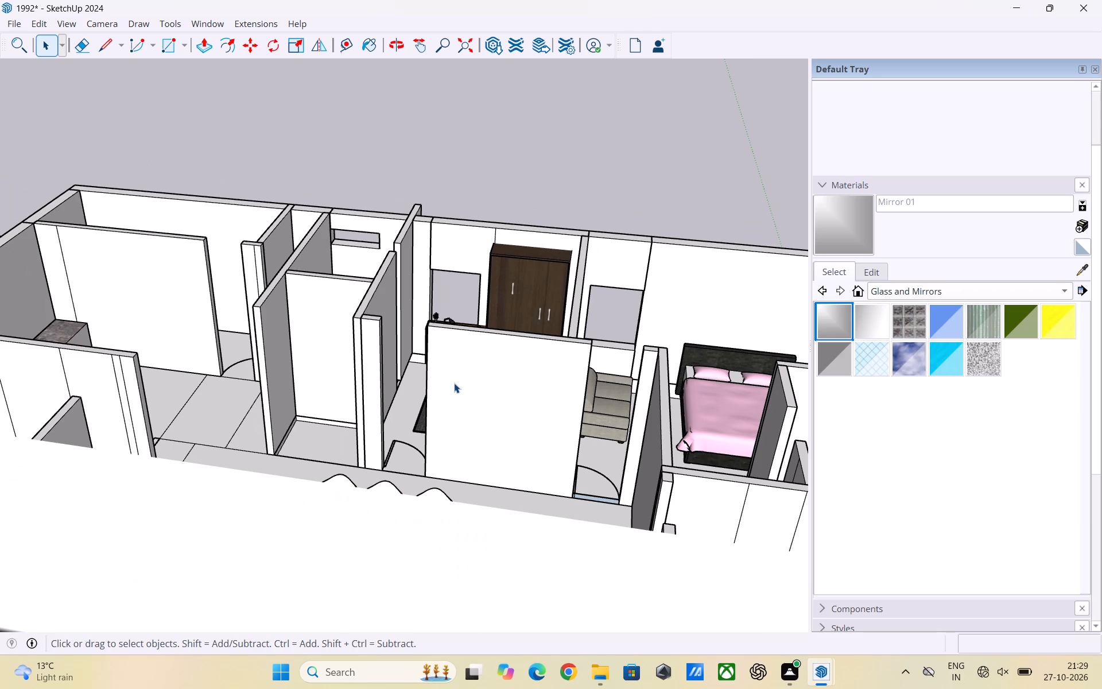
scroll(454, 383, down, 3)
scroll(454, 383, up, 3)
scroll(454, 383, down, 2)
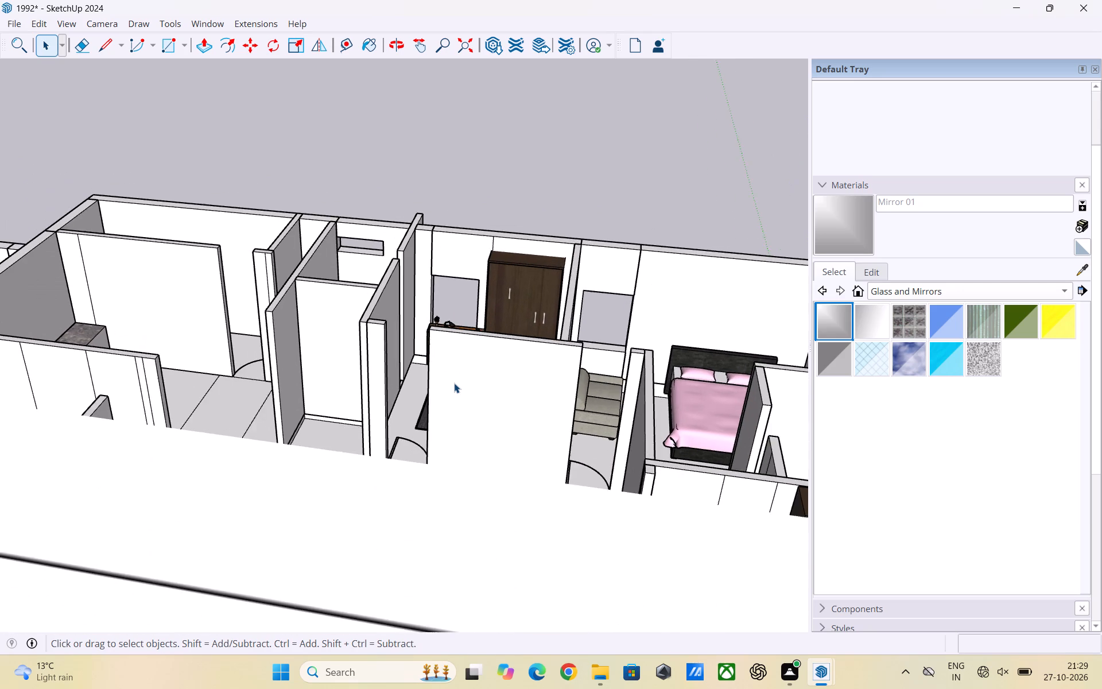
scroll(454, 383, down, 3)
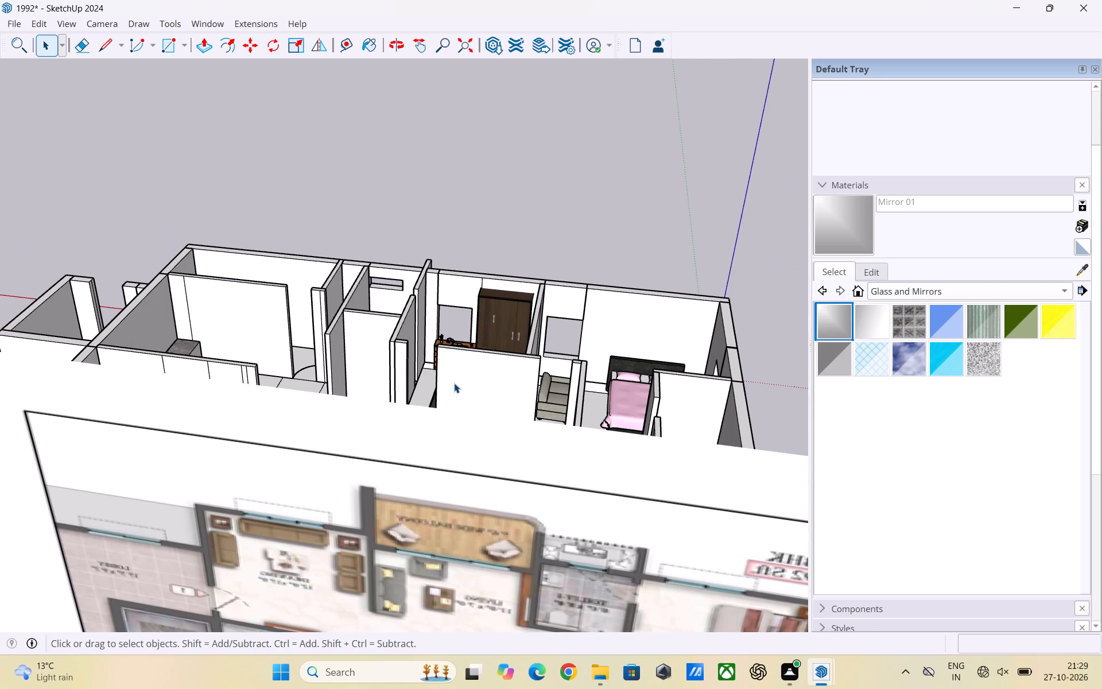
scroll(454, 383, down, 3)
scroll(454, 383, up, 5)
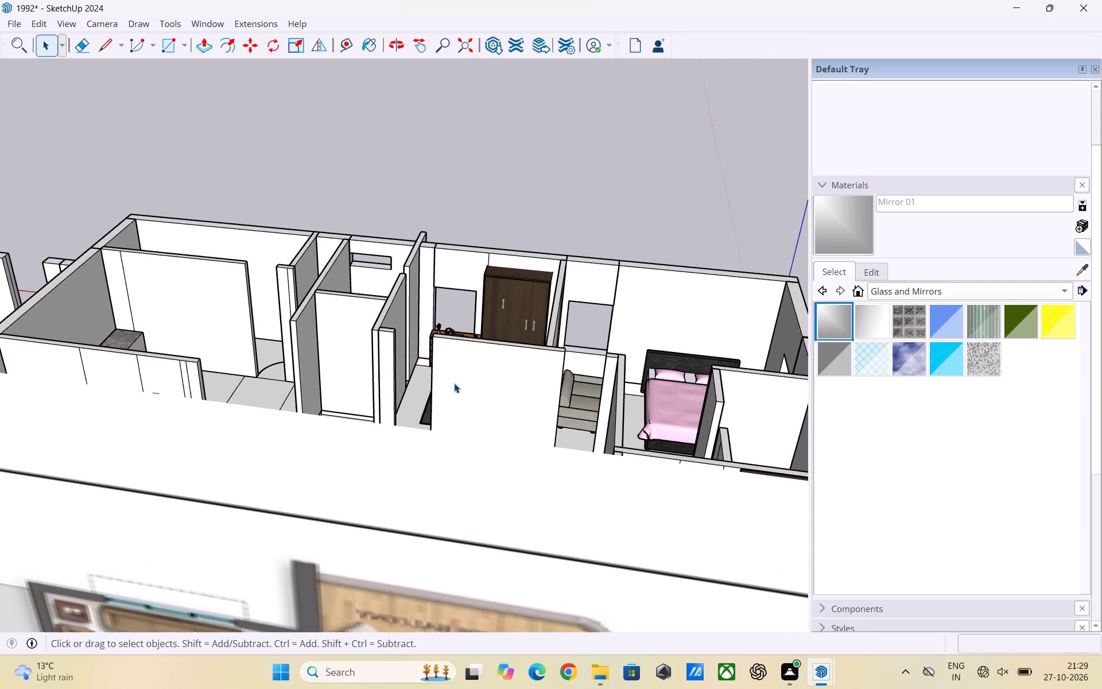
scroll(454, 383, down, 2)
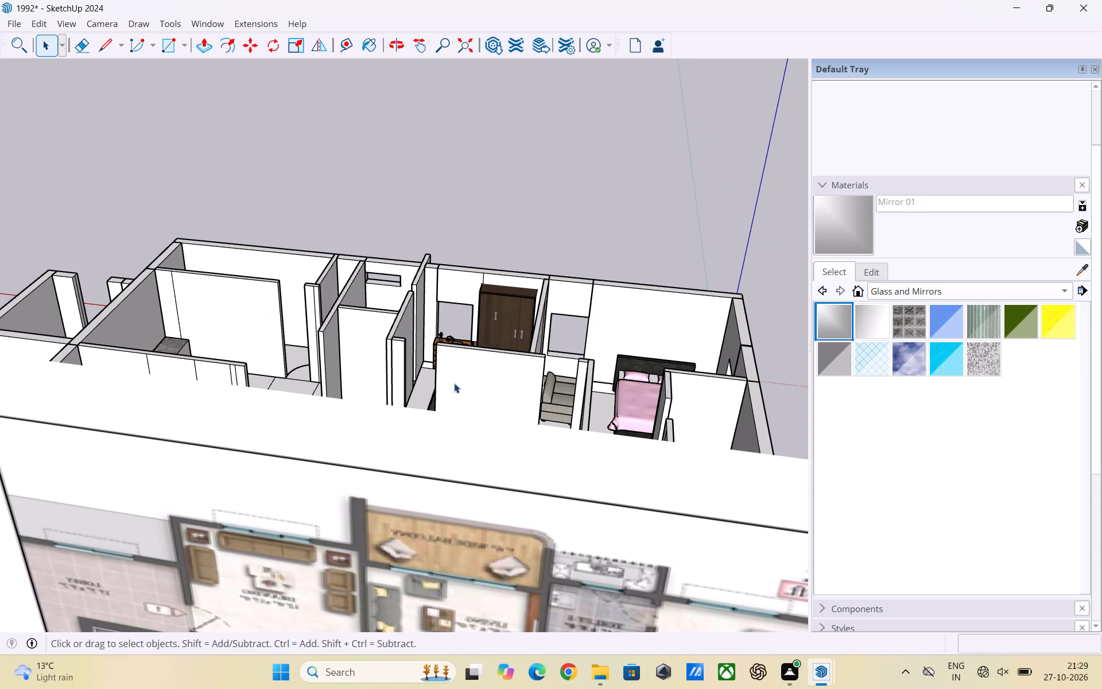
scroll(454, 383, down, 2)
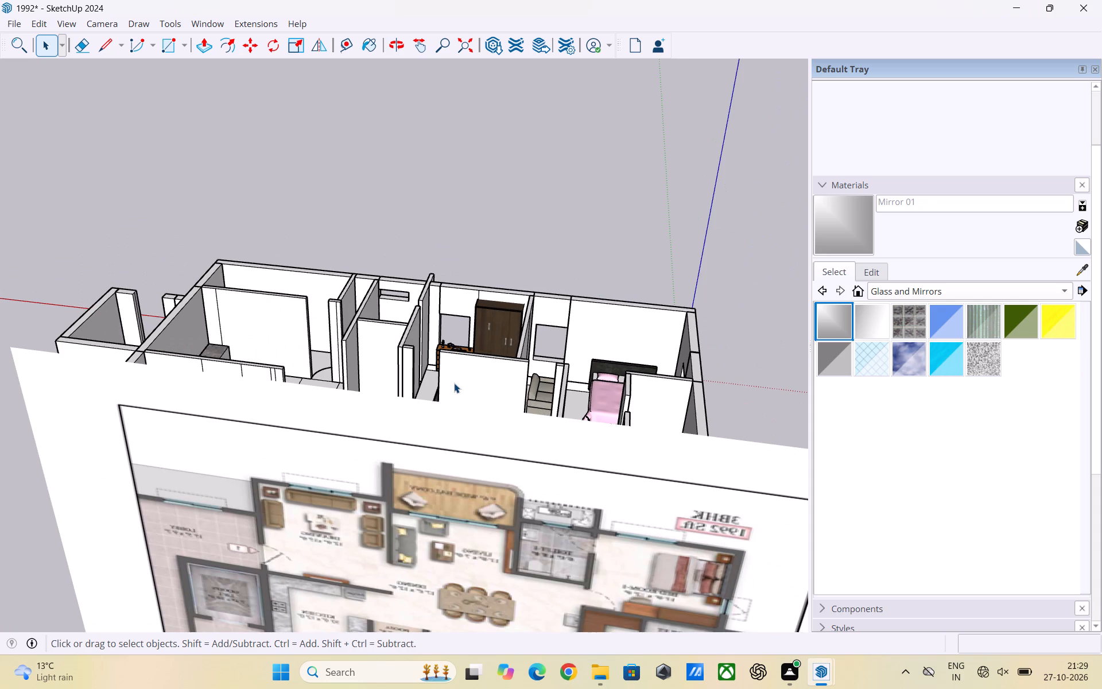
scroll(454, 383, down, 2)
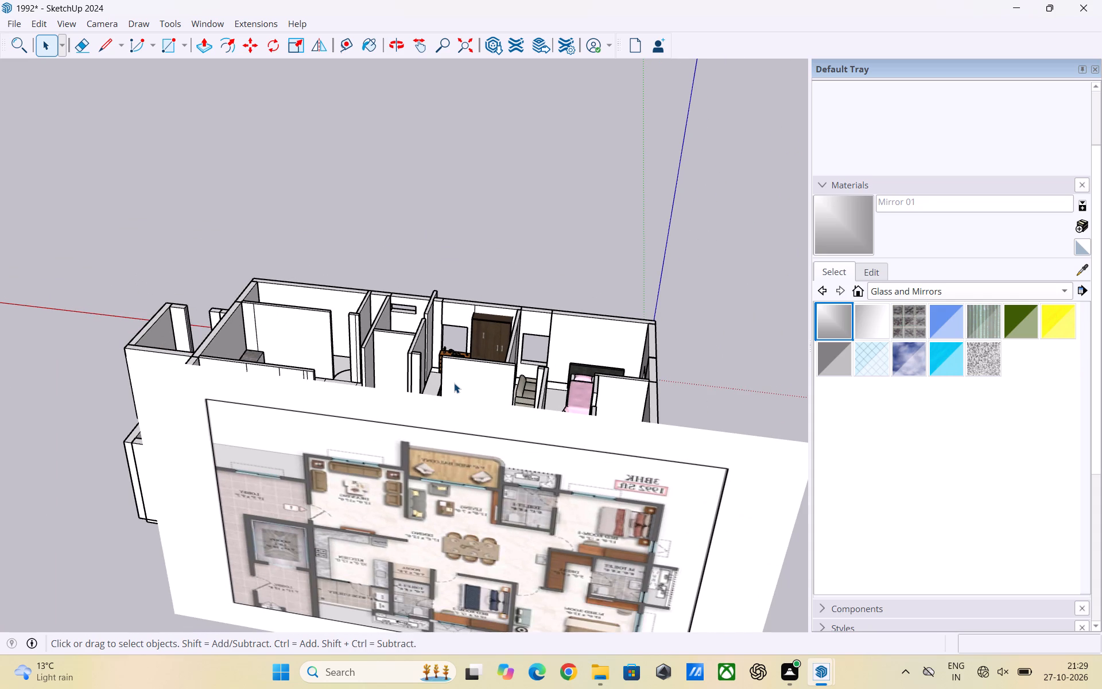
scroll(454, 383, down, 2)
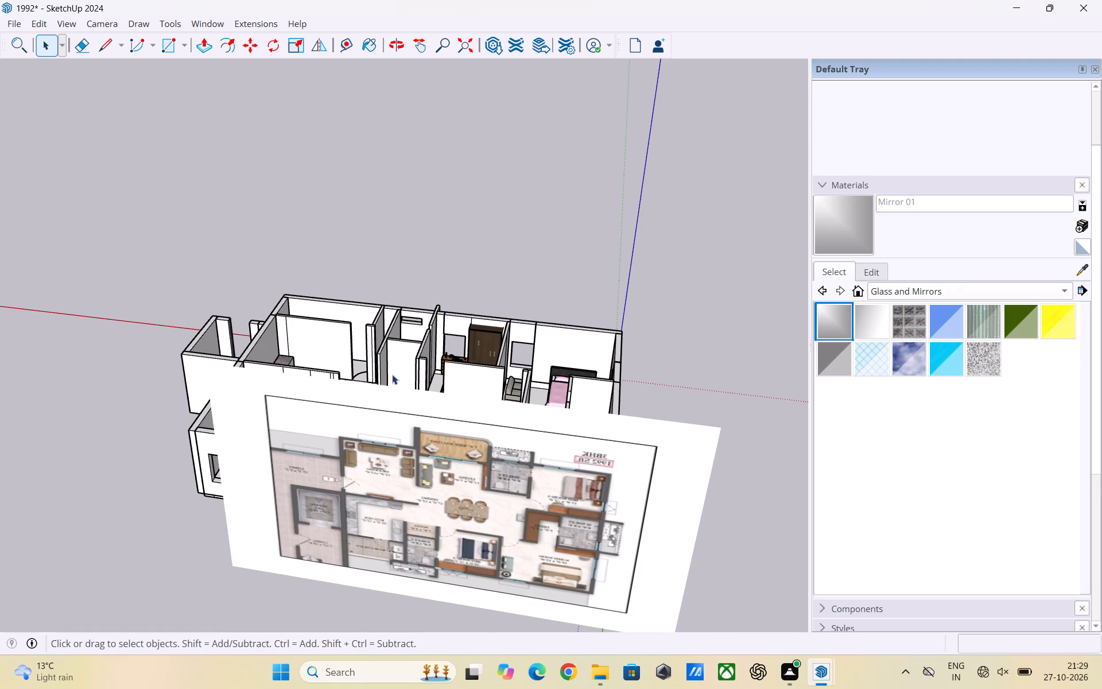
Inspect the window opening behind the study desk and the small high opening in the adjacent room.
scroll(397, 374, up, 12)
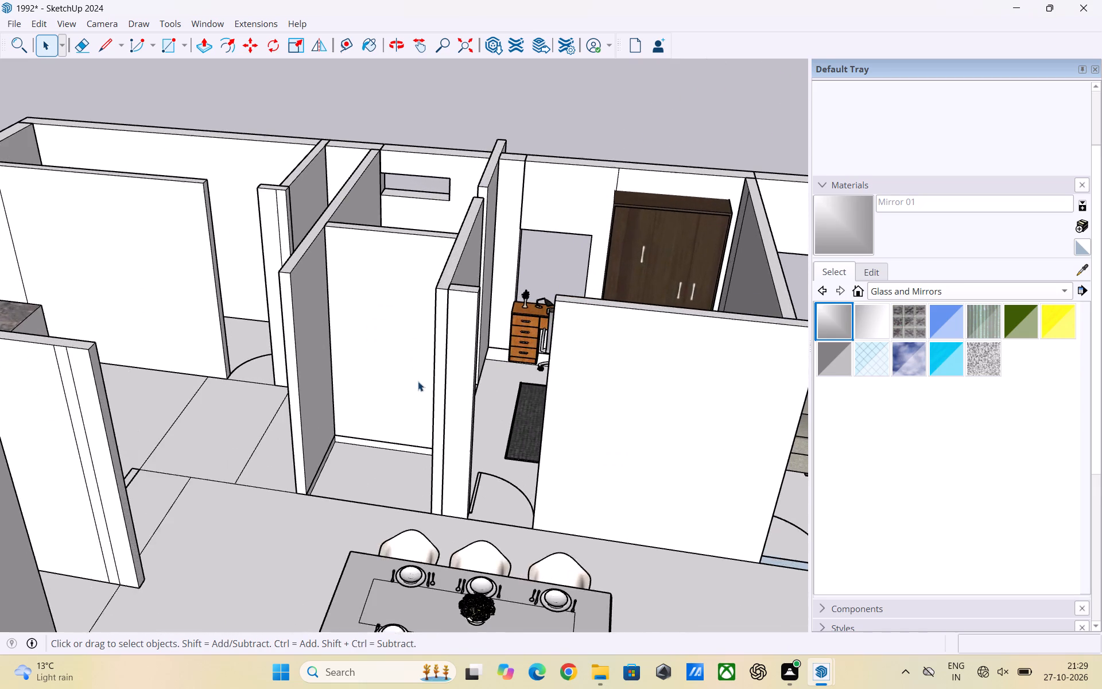
scroll(418, 379, down, 4)
scroll(422, 377, up, 2)
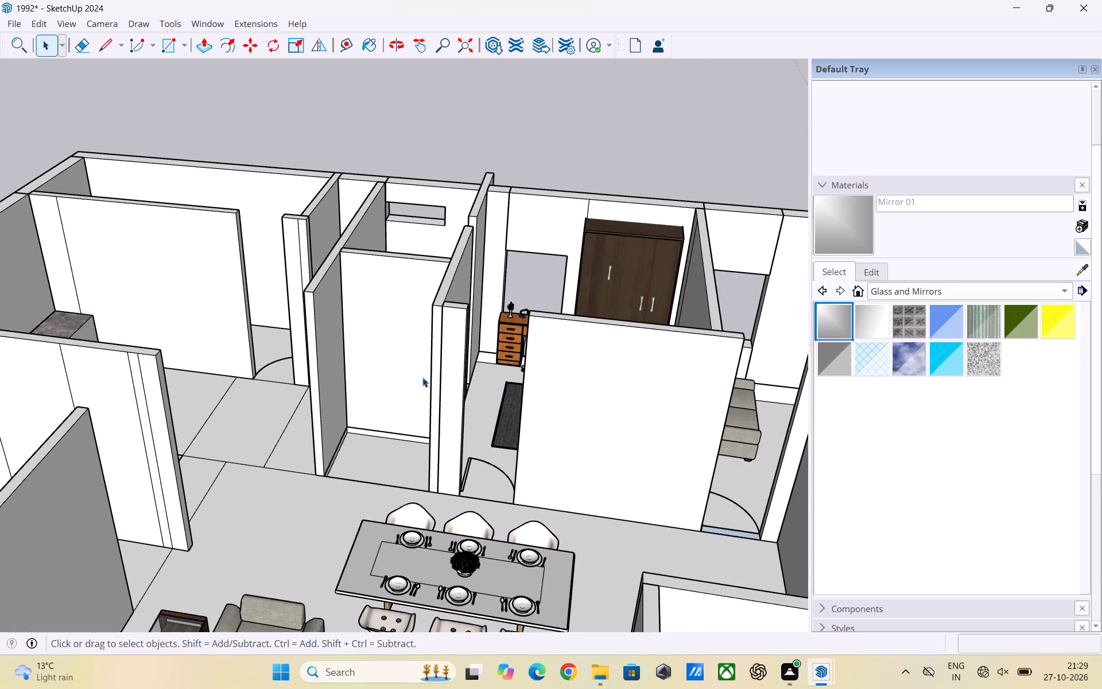
scroll(422, 377, up, 3)
middle_drag(488, 384, 484, 390)
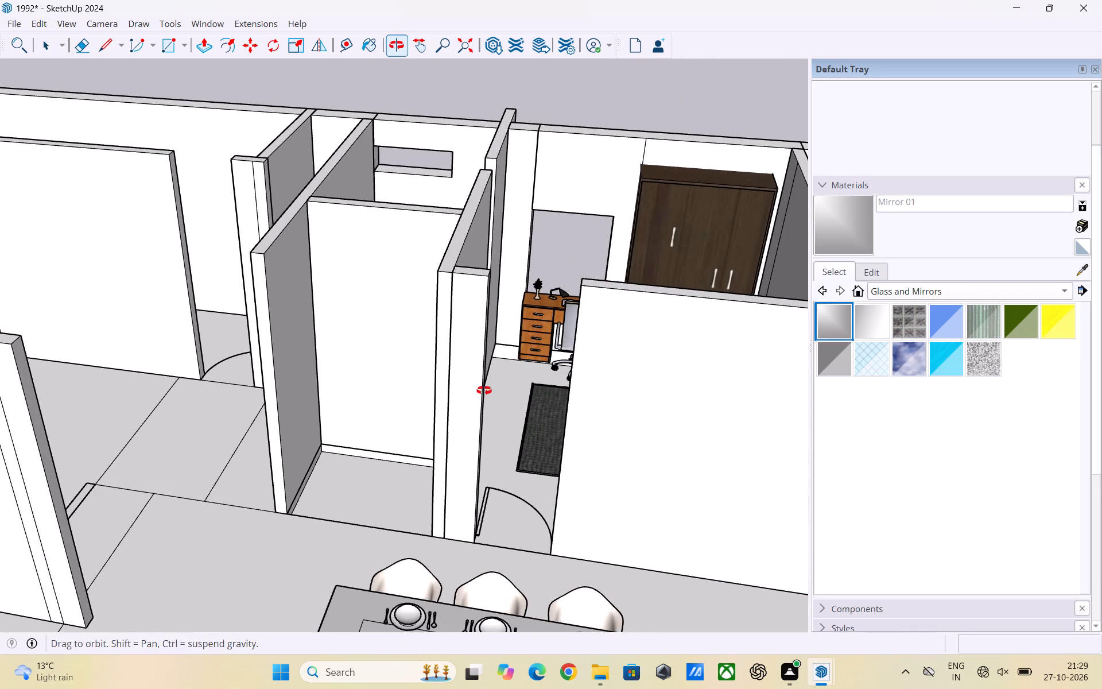
middle_drag(484, 390, 398, 419)
middle_drag(350, 401, 478, 403)
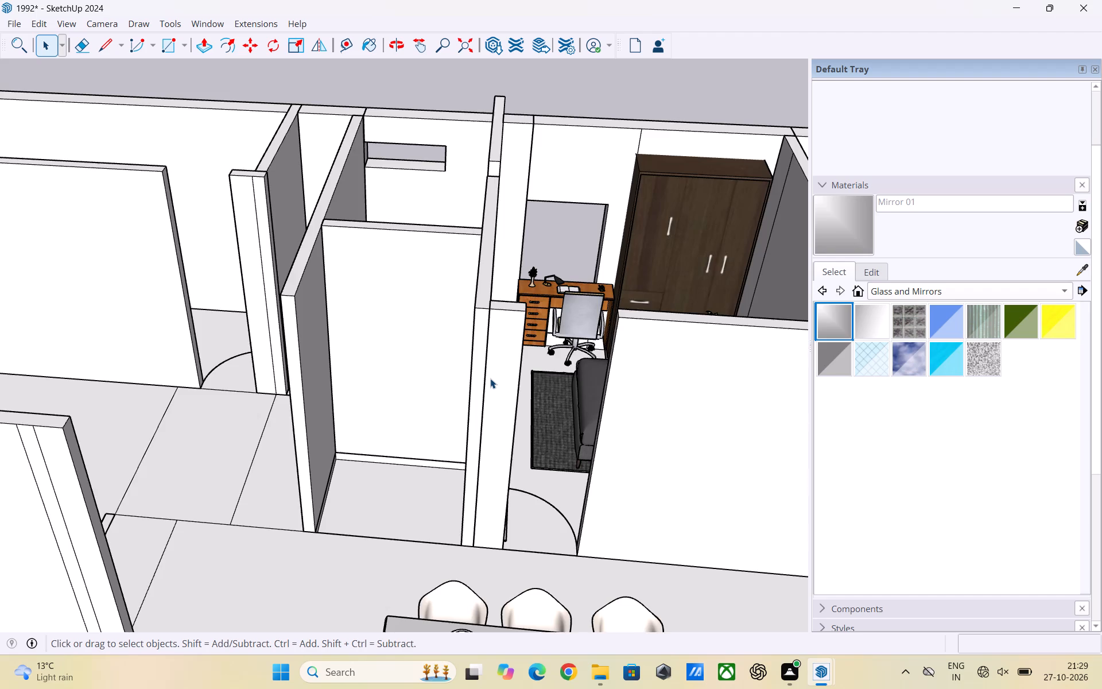
scroll(490, 378, down, 4)
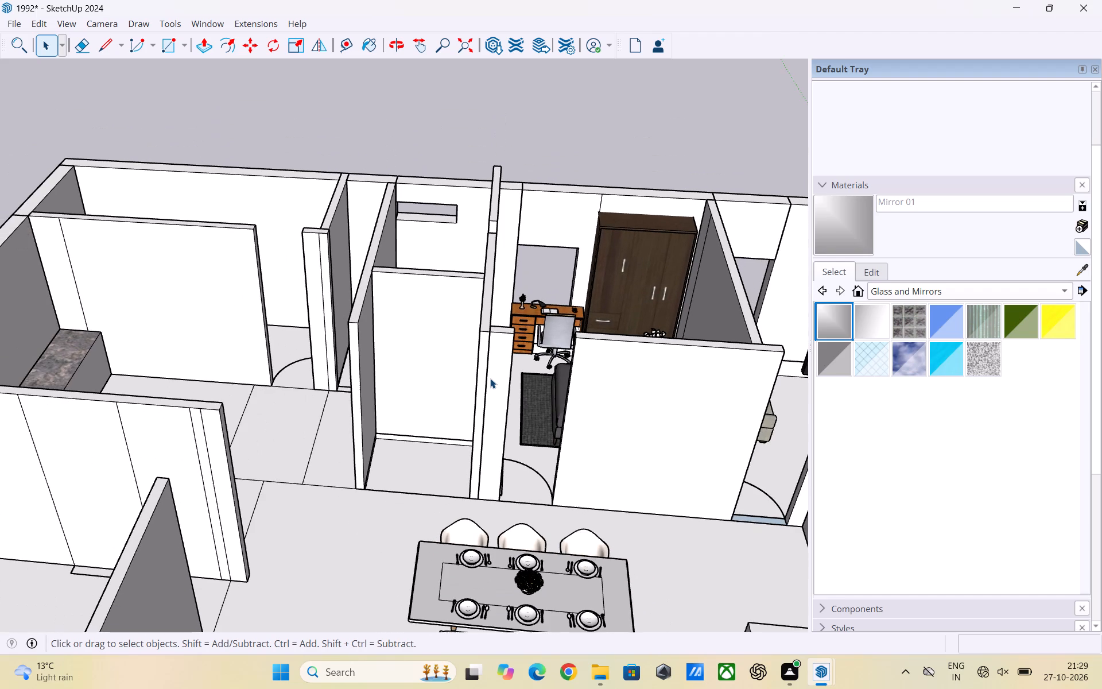
scroll(490, 378, up, 3)
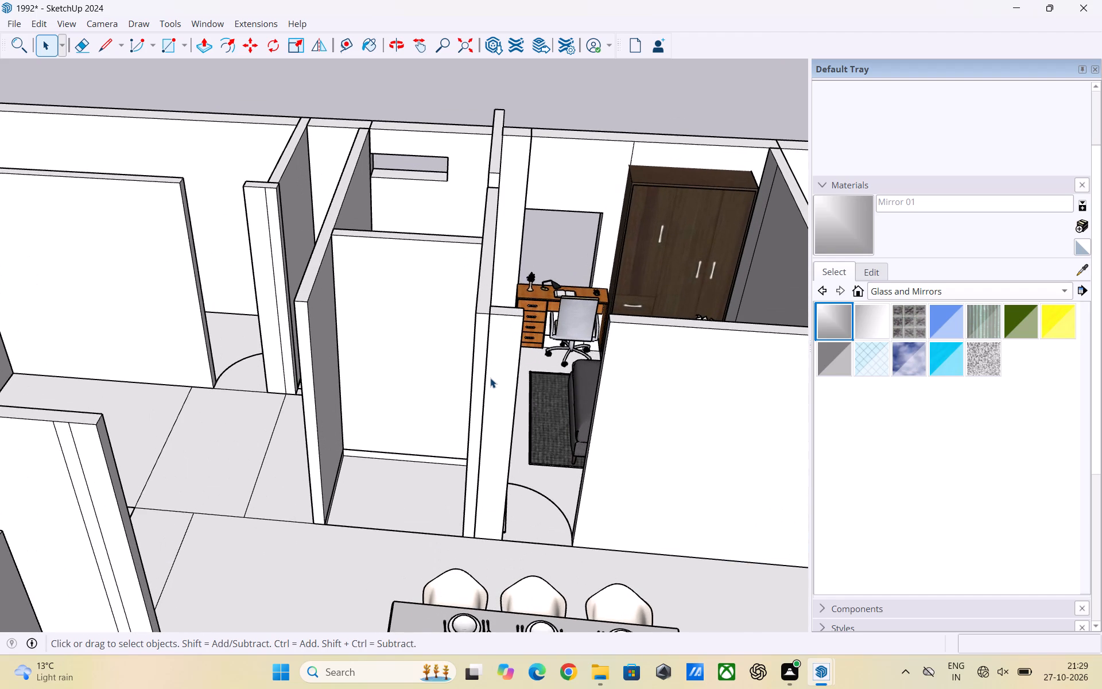
scroll(490, 378, up, 3)
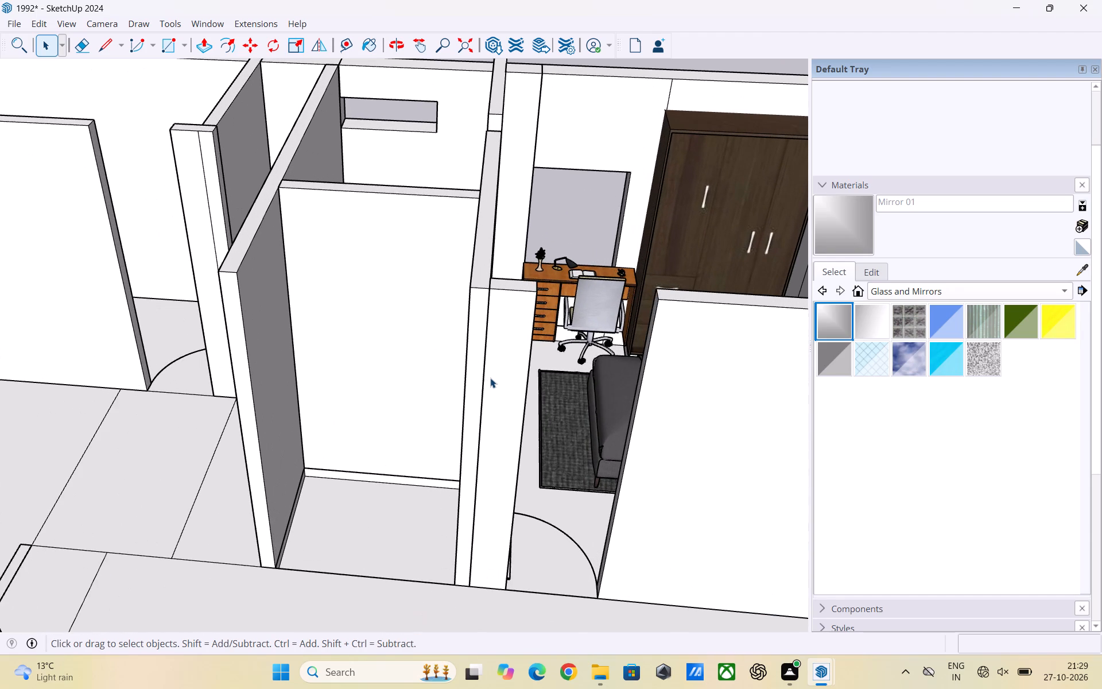
scroll(490, 378, down, 2)
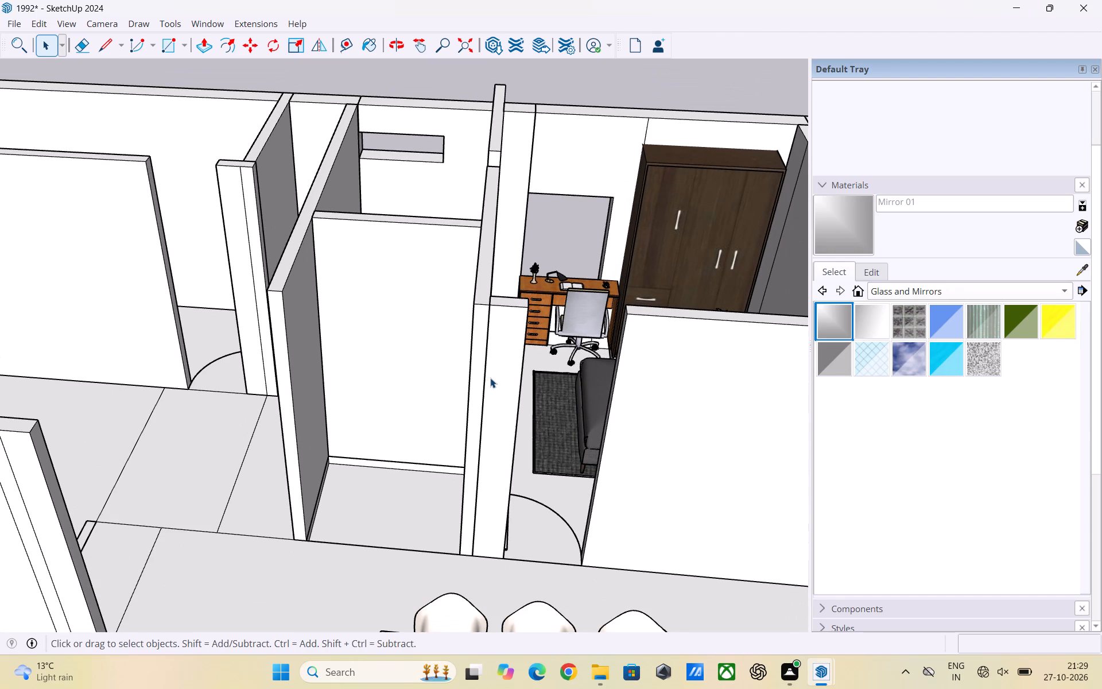
scroll(490, 378, down, 2)
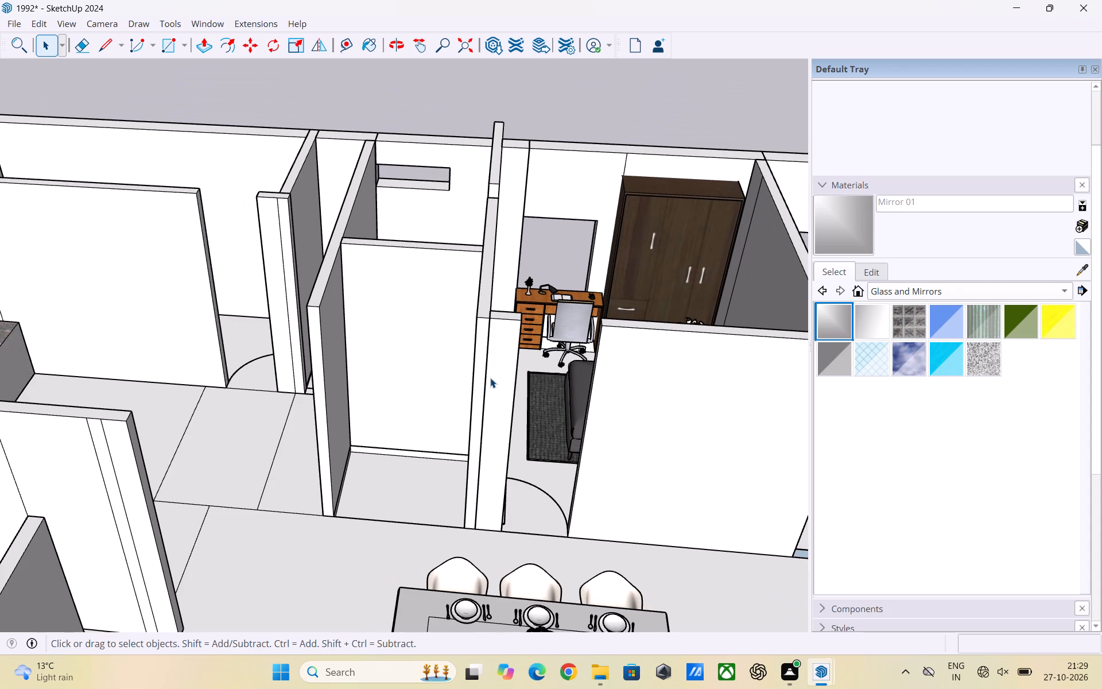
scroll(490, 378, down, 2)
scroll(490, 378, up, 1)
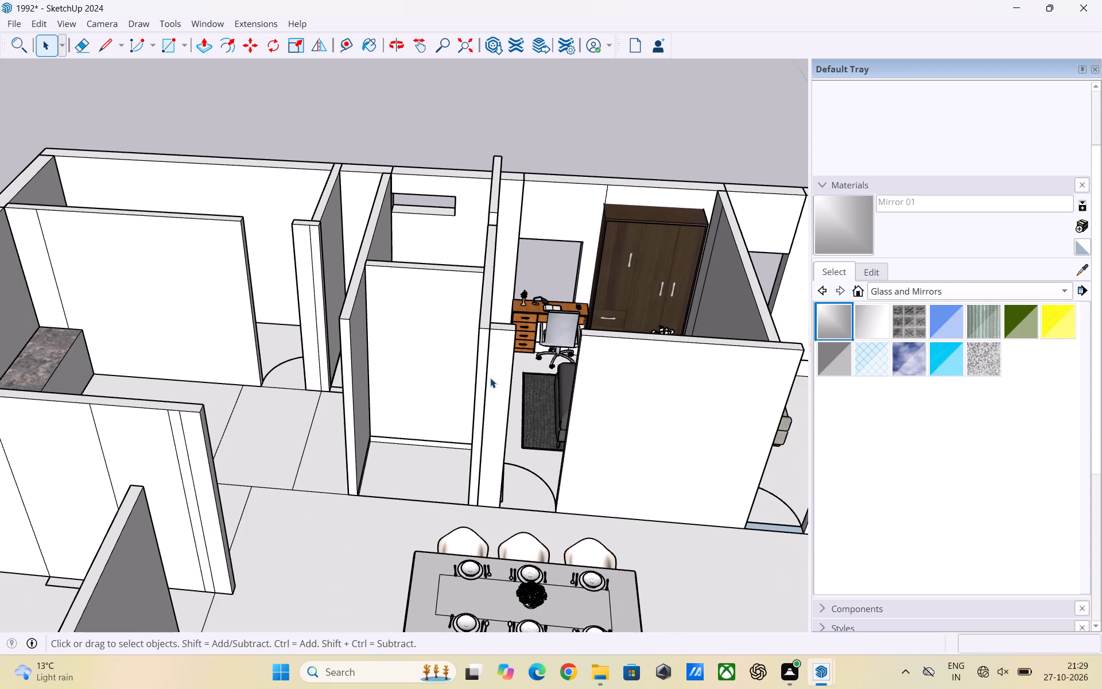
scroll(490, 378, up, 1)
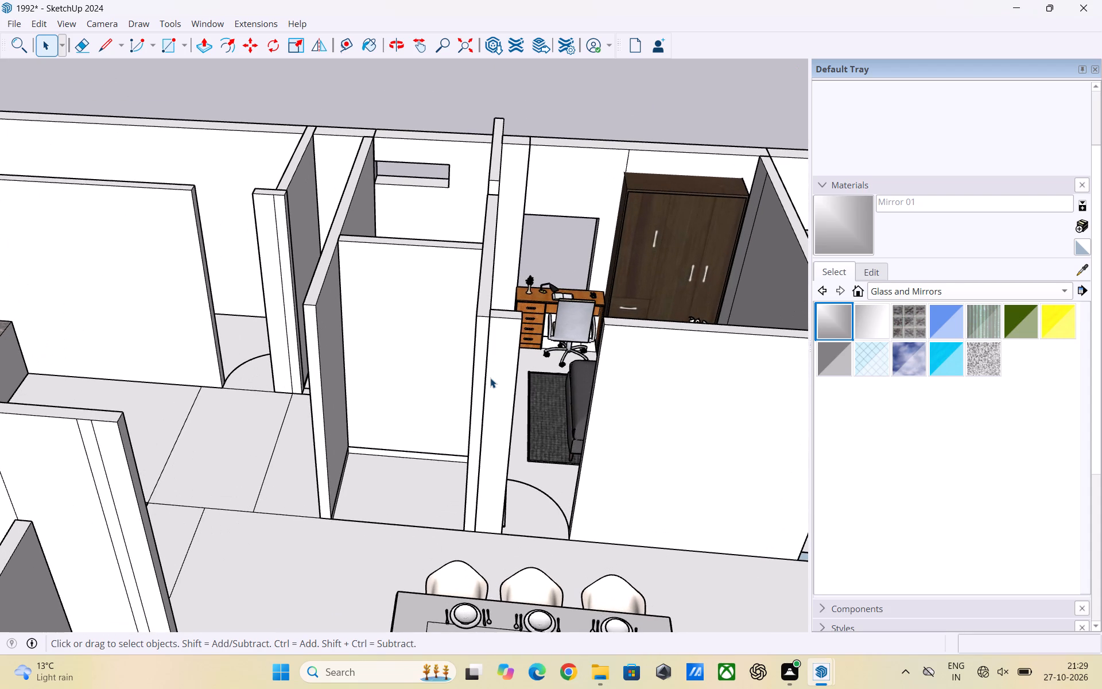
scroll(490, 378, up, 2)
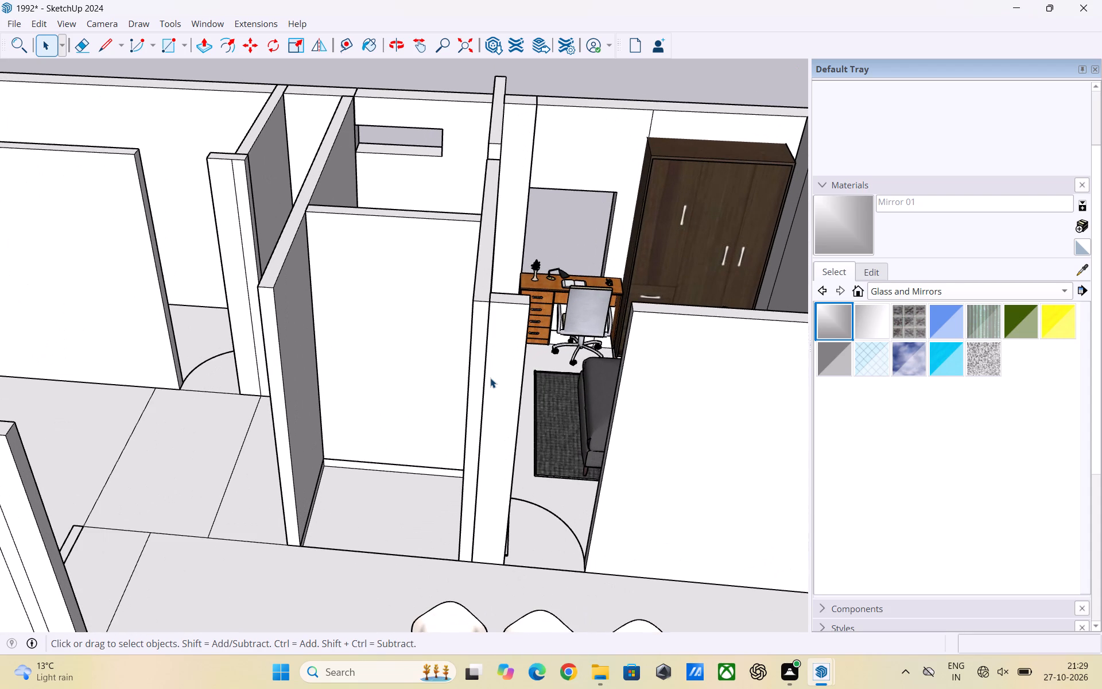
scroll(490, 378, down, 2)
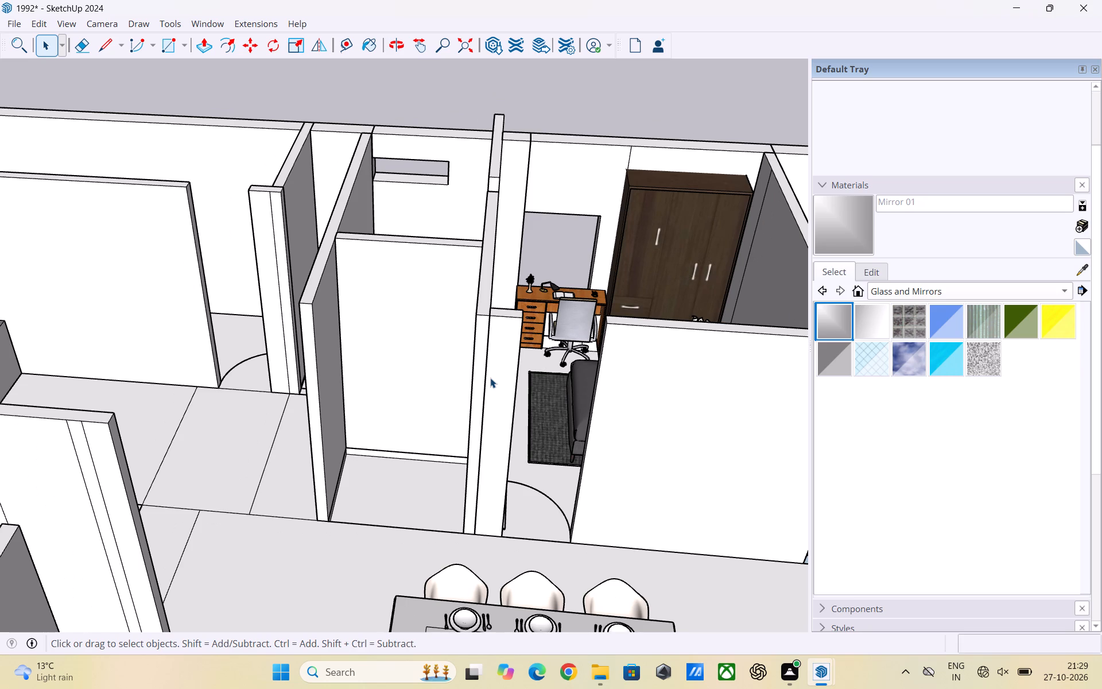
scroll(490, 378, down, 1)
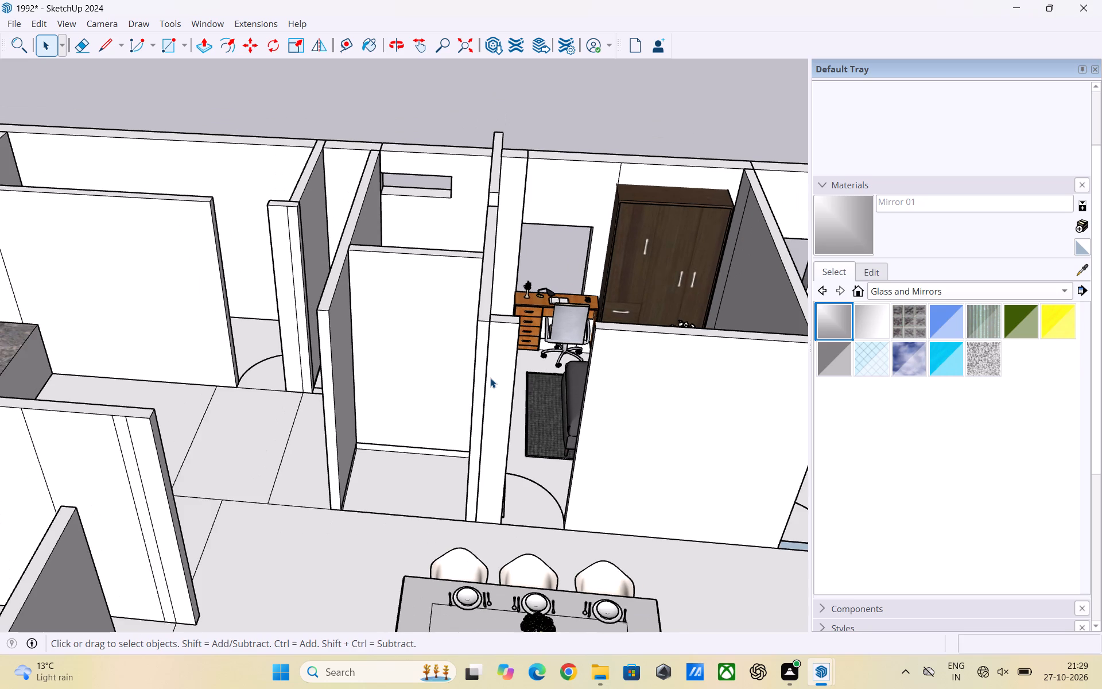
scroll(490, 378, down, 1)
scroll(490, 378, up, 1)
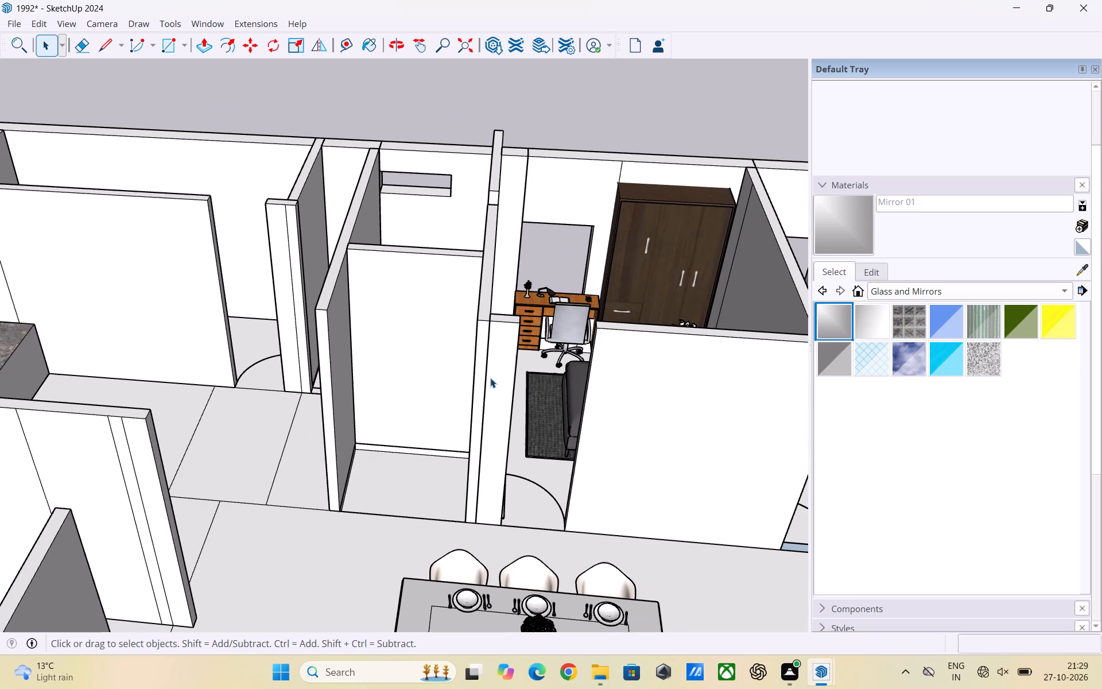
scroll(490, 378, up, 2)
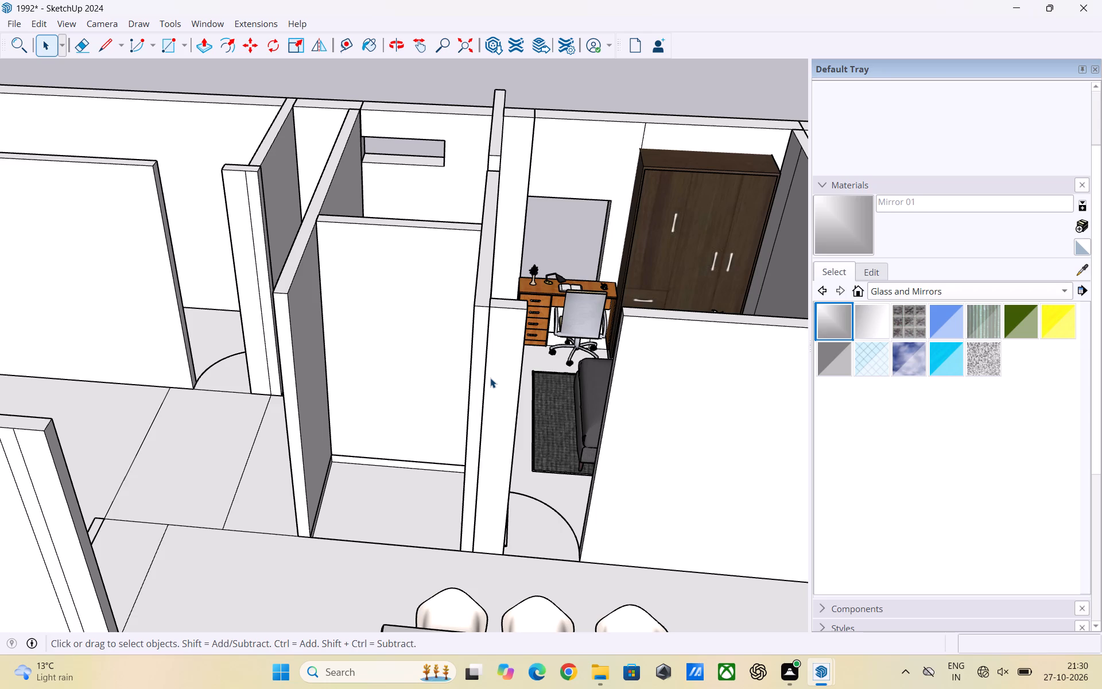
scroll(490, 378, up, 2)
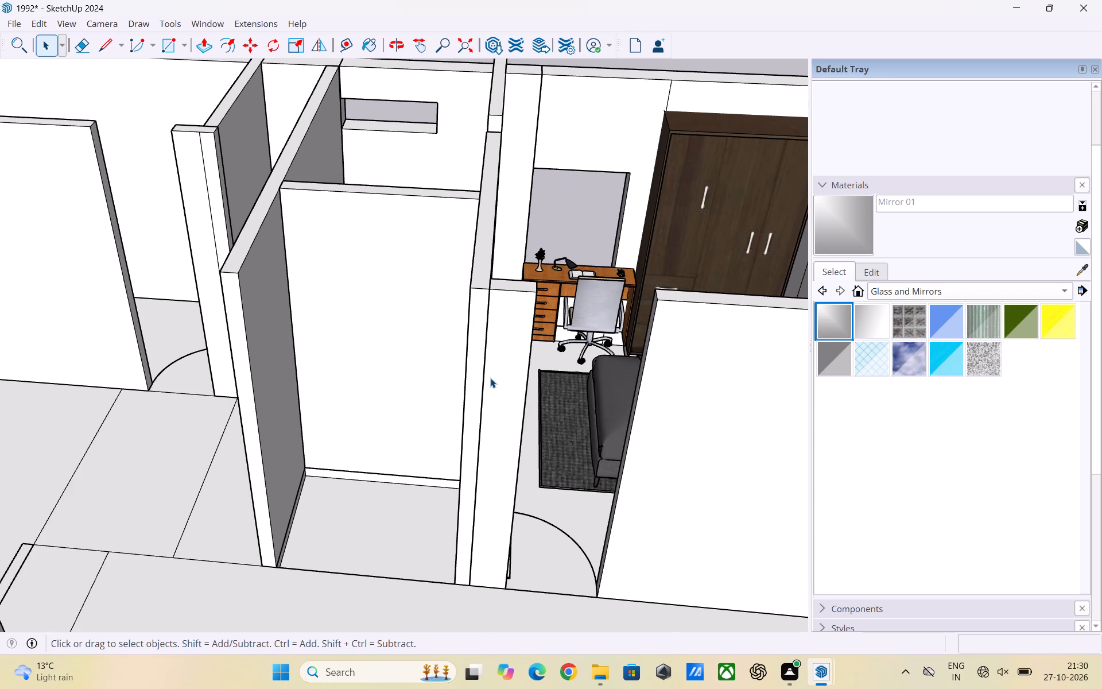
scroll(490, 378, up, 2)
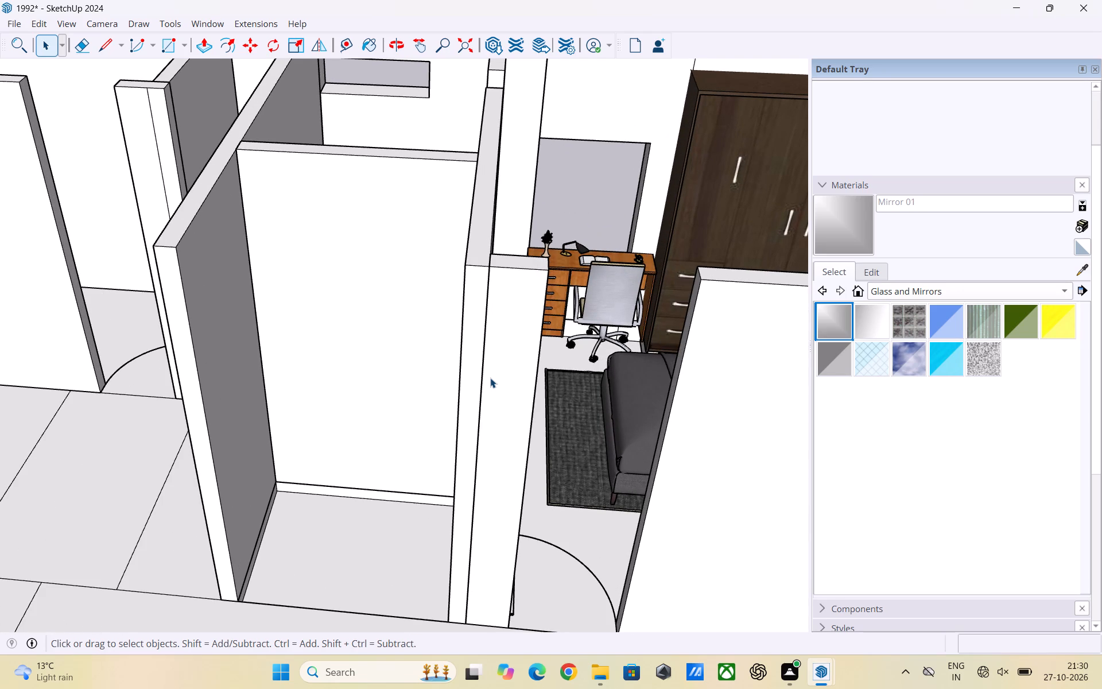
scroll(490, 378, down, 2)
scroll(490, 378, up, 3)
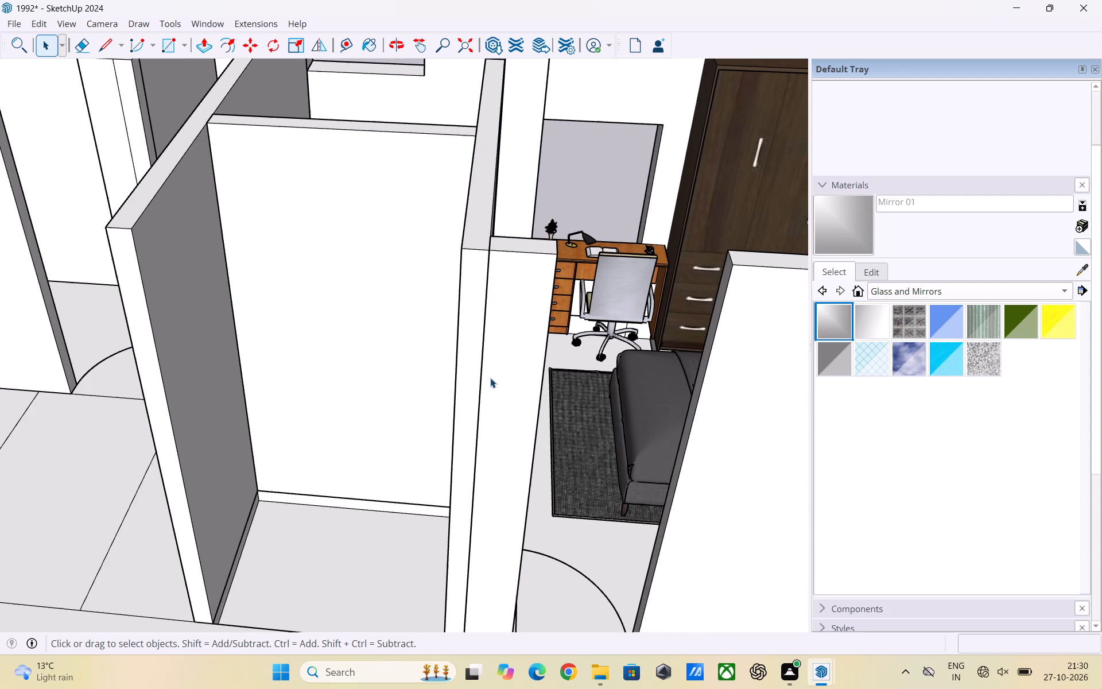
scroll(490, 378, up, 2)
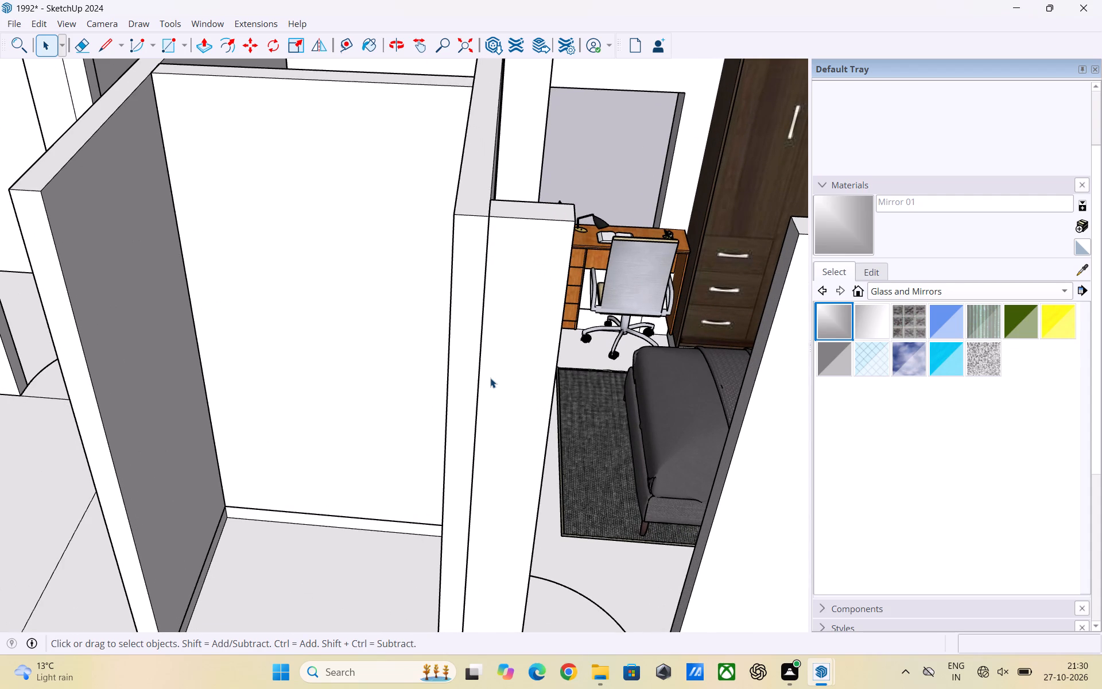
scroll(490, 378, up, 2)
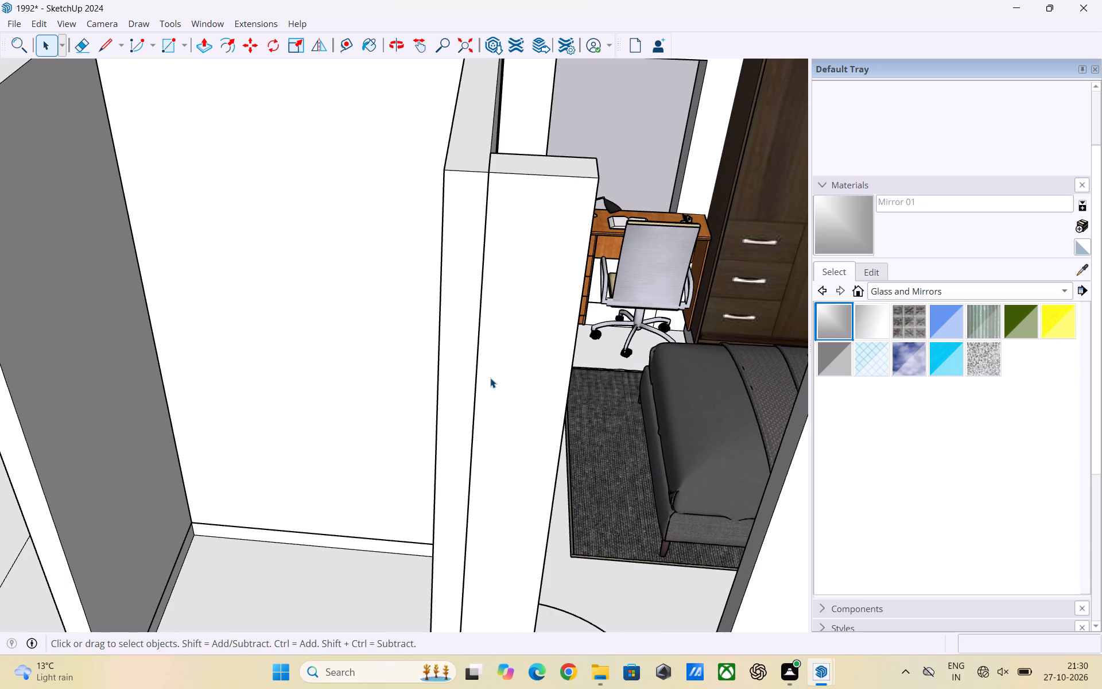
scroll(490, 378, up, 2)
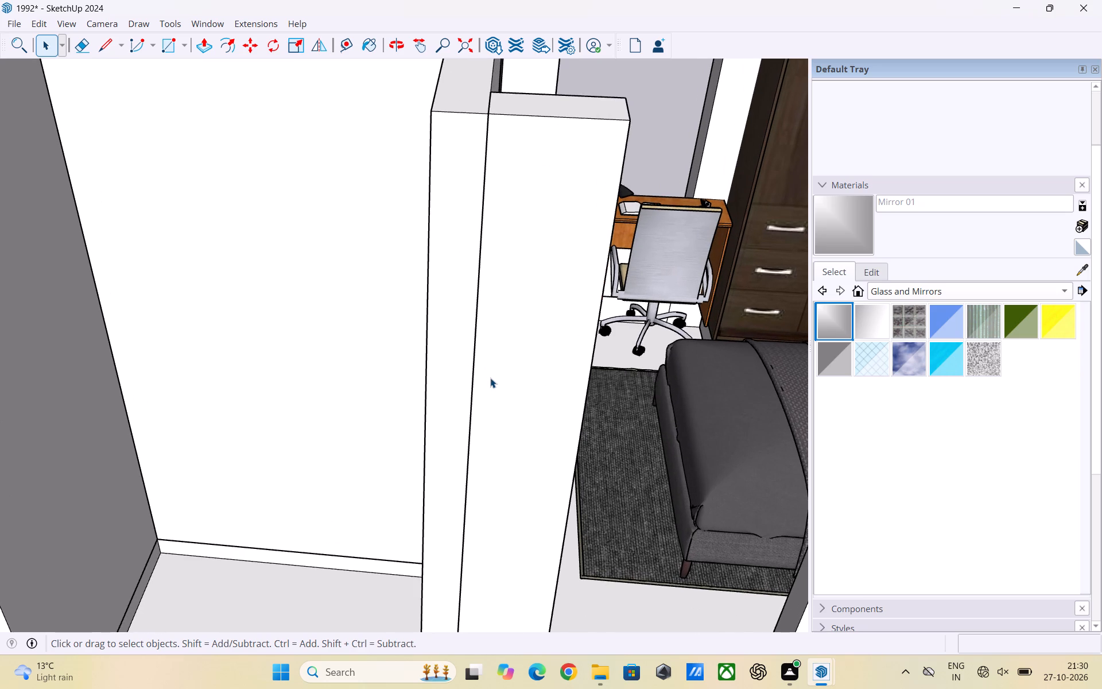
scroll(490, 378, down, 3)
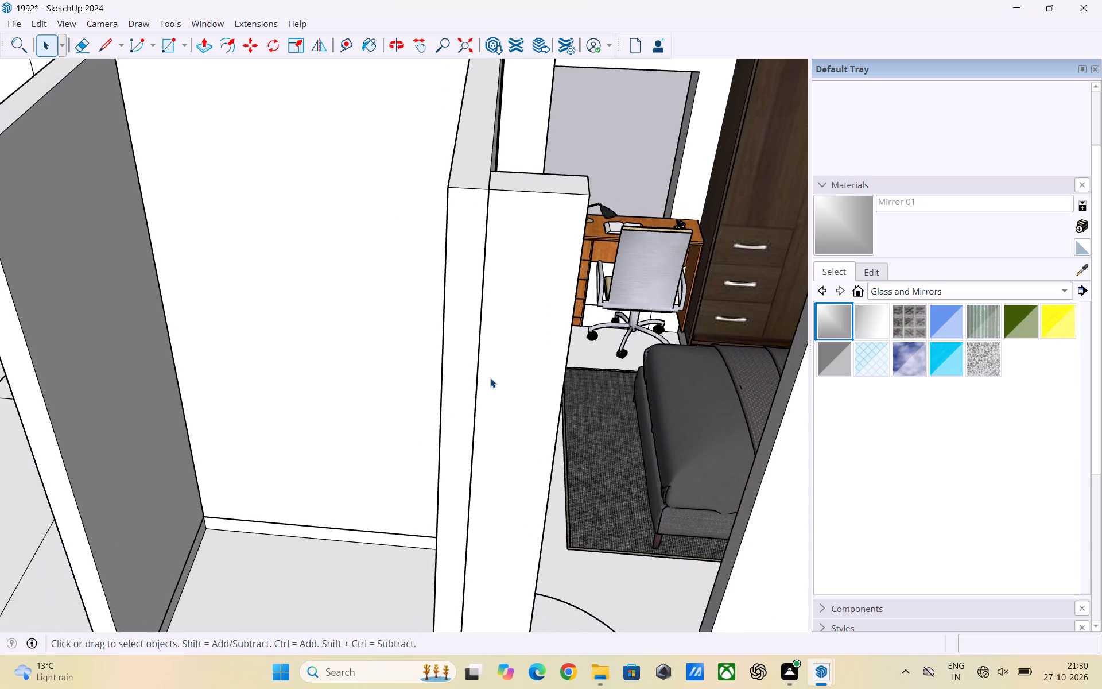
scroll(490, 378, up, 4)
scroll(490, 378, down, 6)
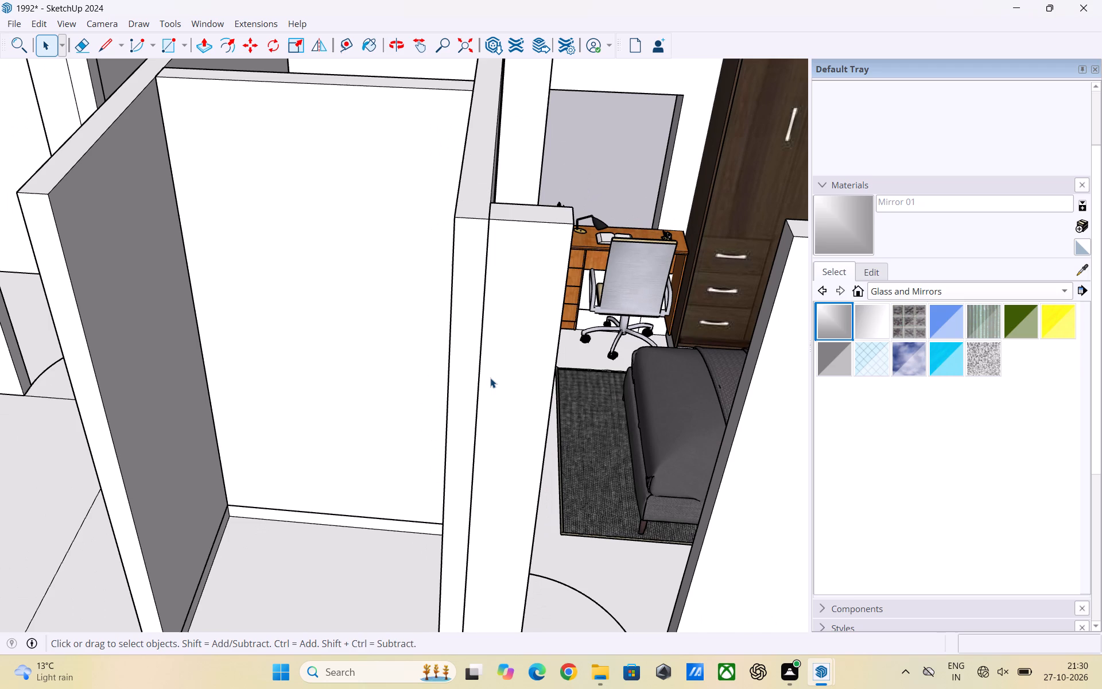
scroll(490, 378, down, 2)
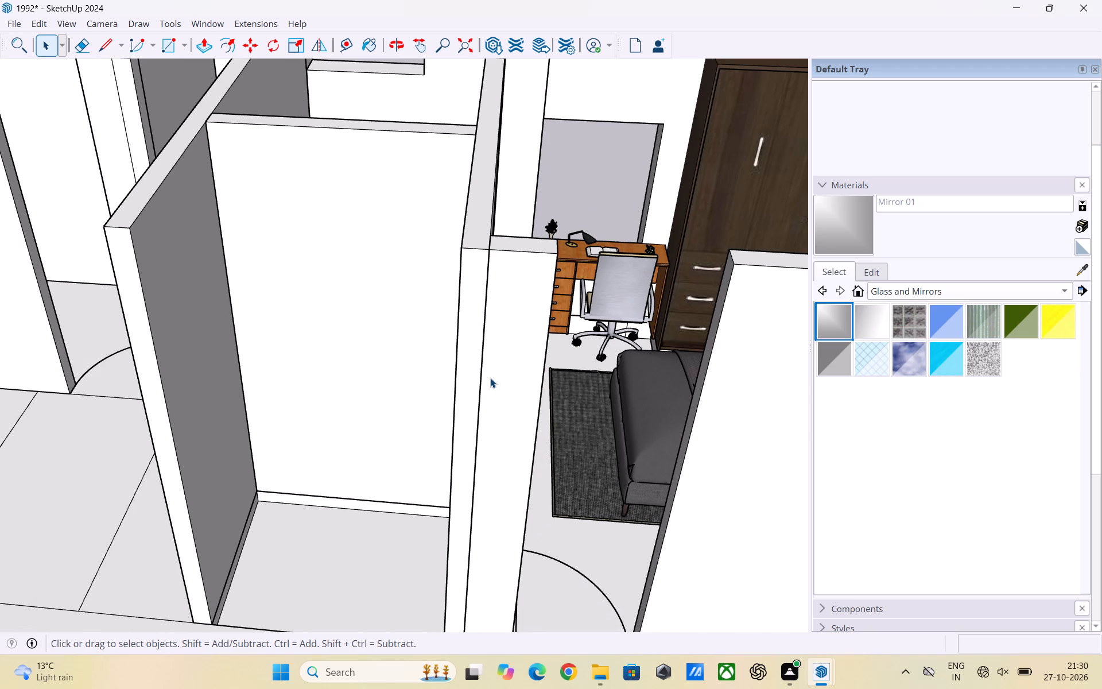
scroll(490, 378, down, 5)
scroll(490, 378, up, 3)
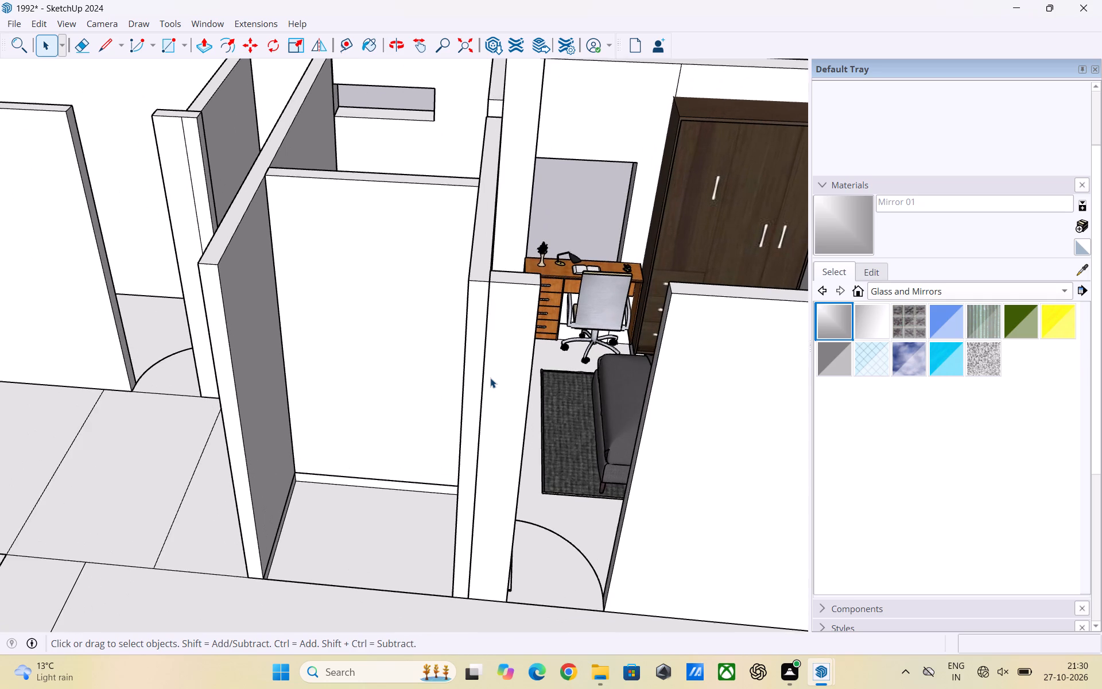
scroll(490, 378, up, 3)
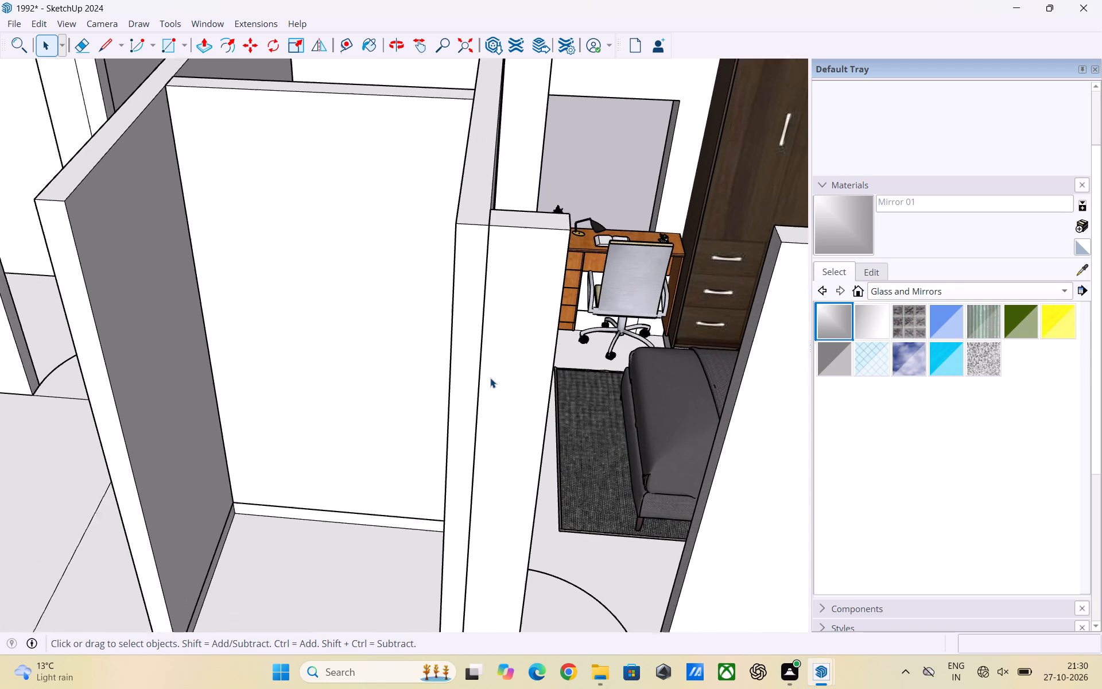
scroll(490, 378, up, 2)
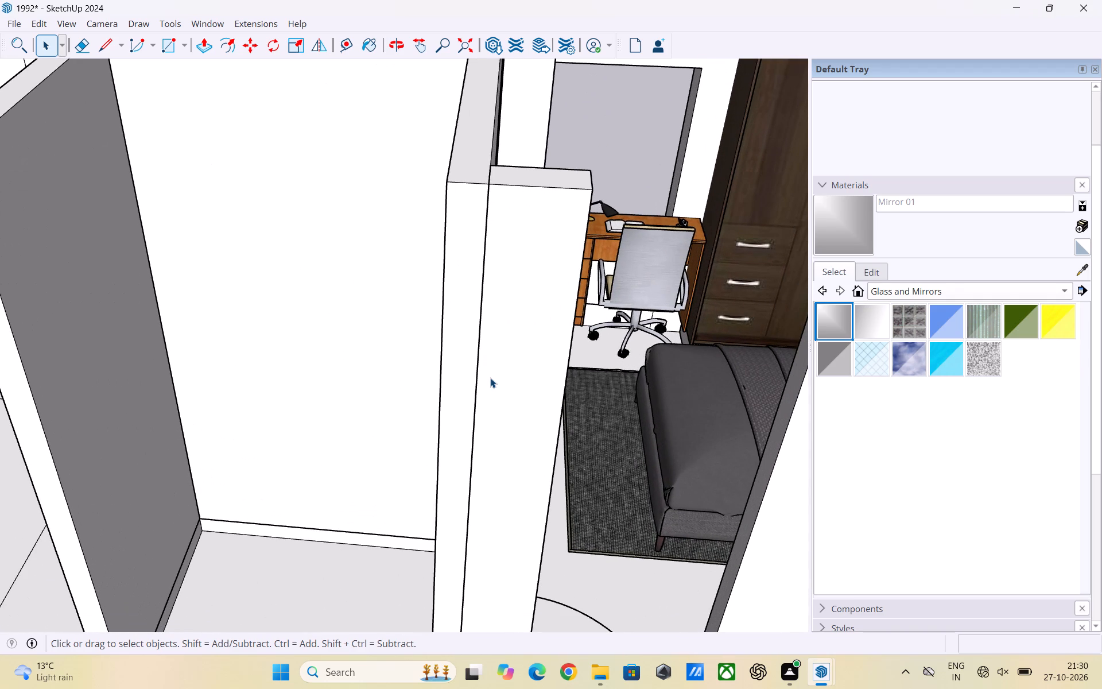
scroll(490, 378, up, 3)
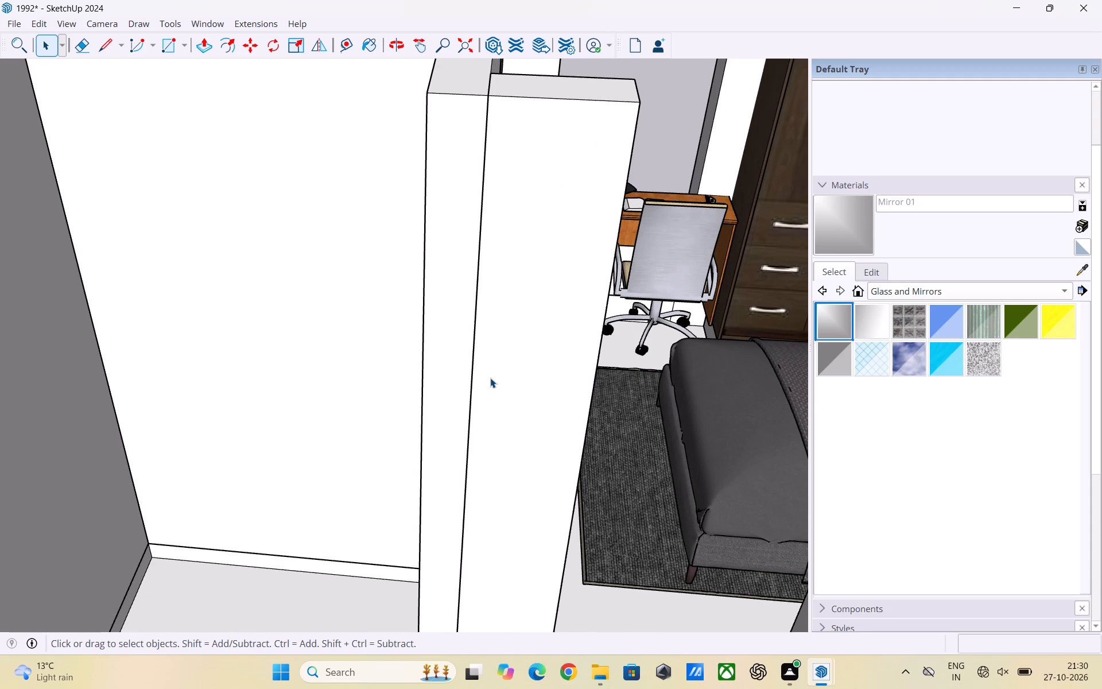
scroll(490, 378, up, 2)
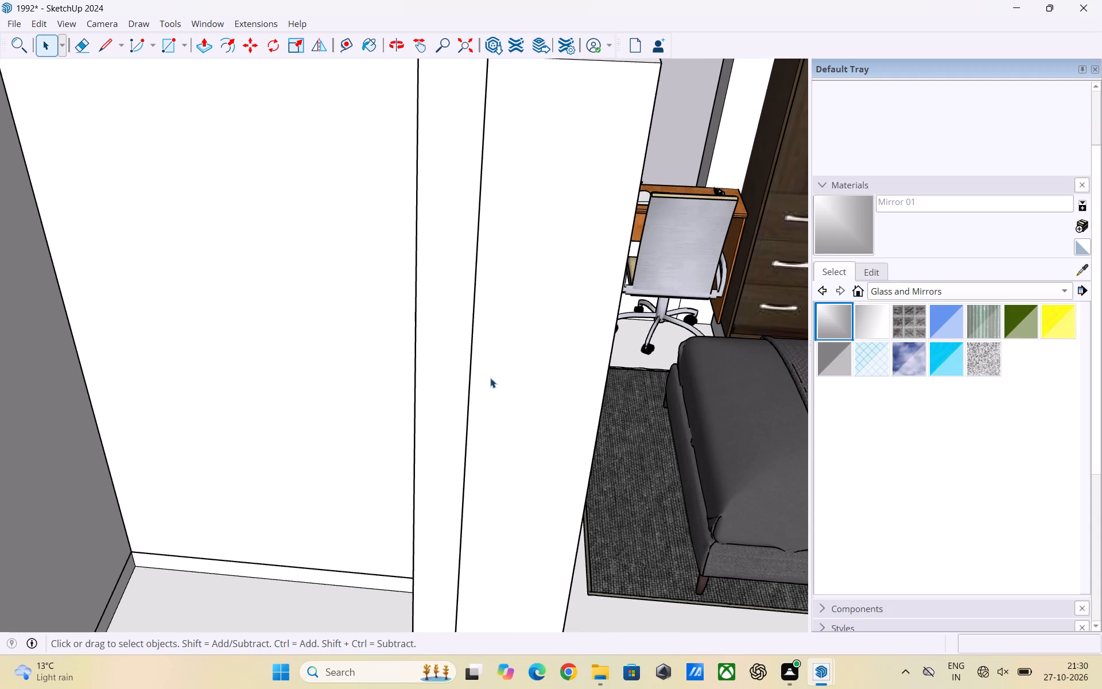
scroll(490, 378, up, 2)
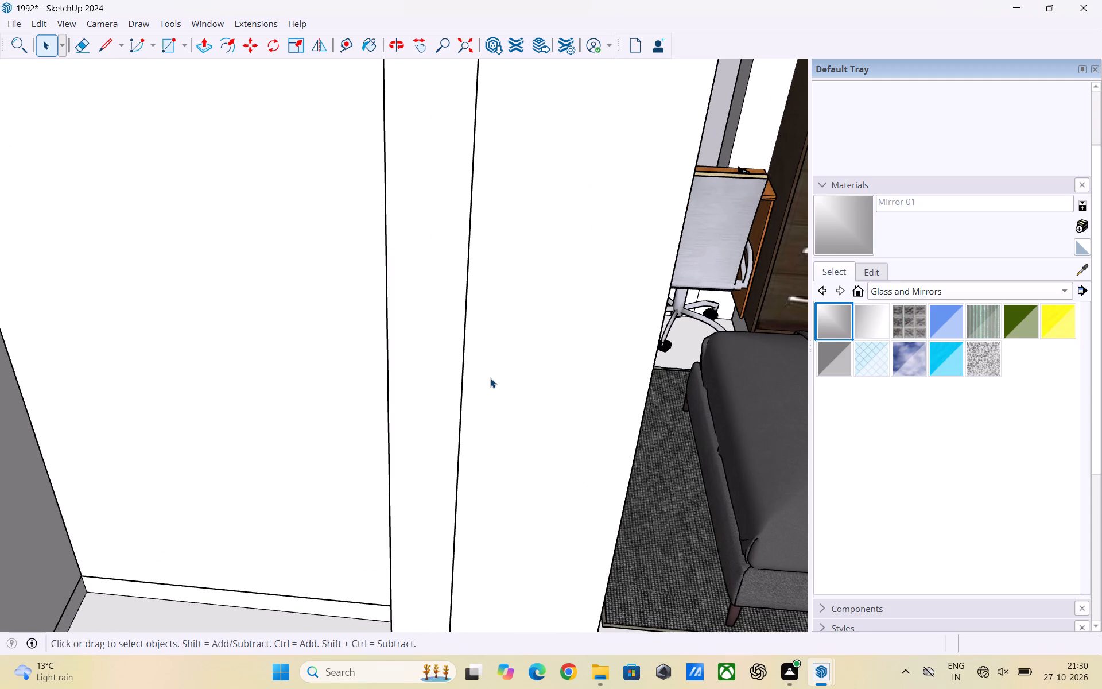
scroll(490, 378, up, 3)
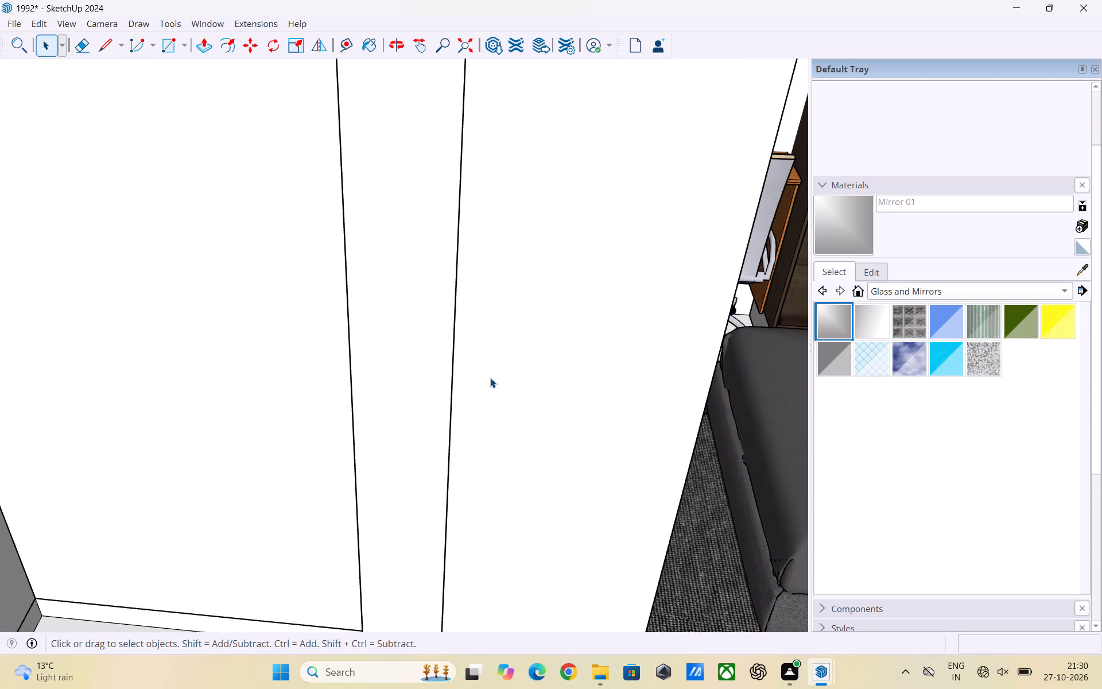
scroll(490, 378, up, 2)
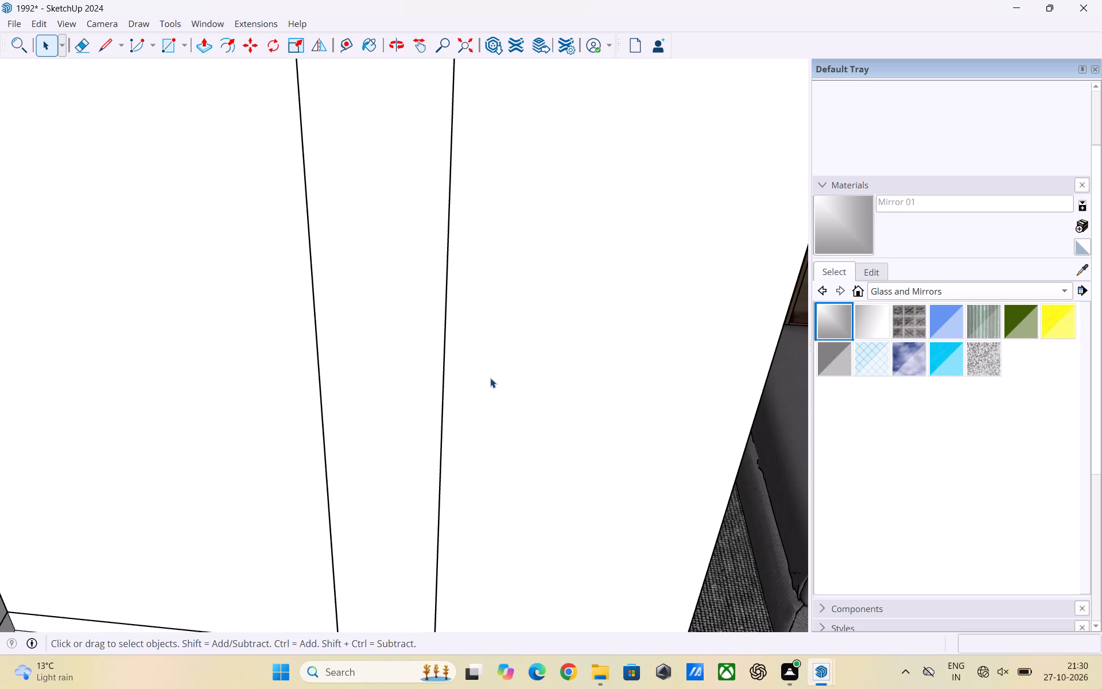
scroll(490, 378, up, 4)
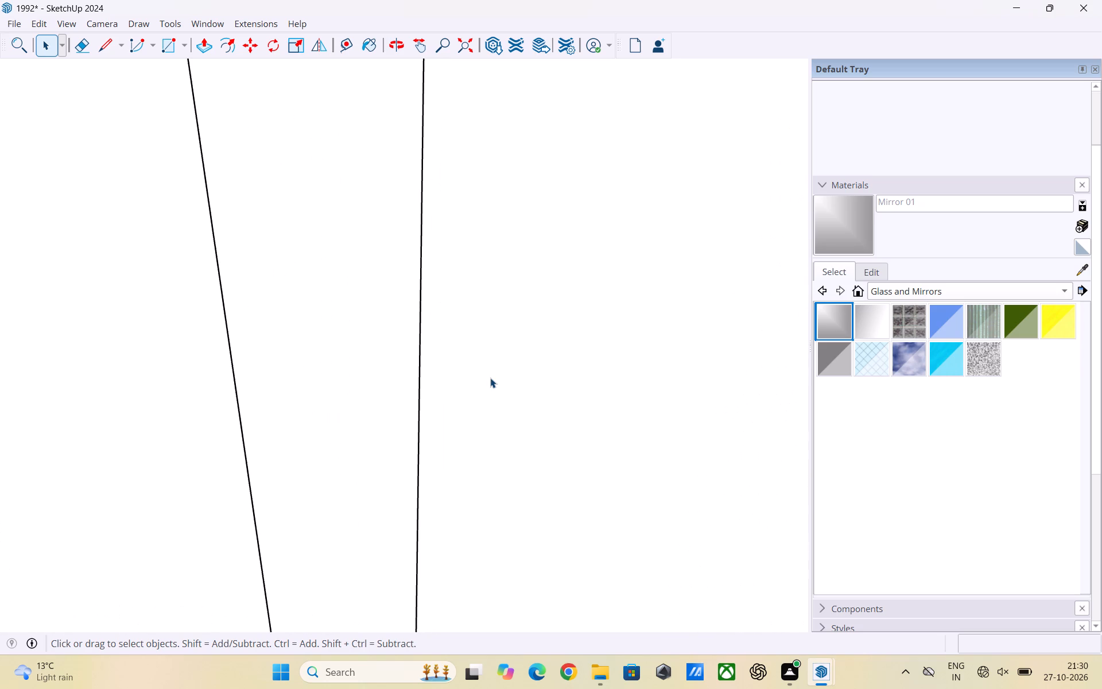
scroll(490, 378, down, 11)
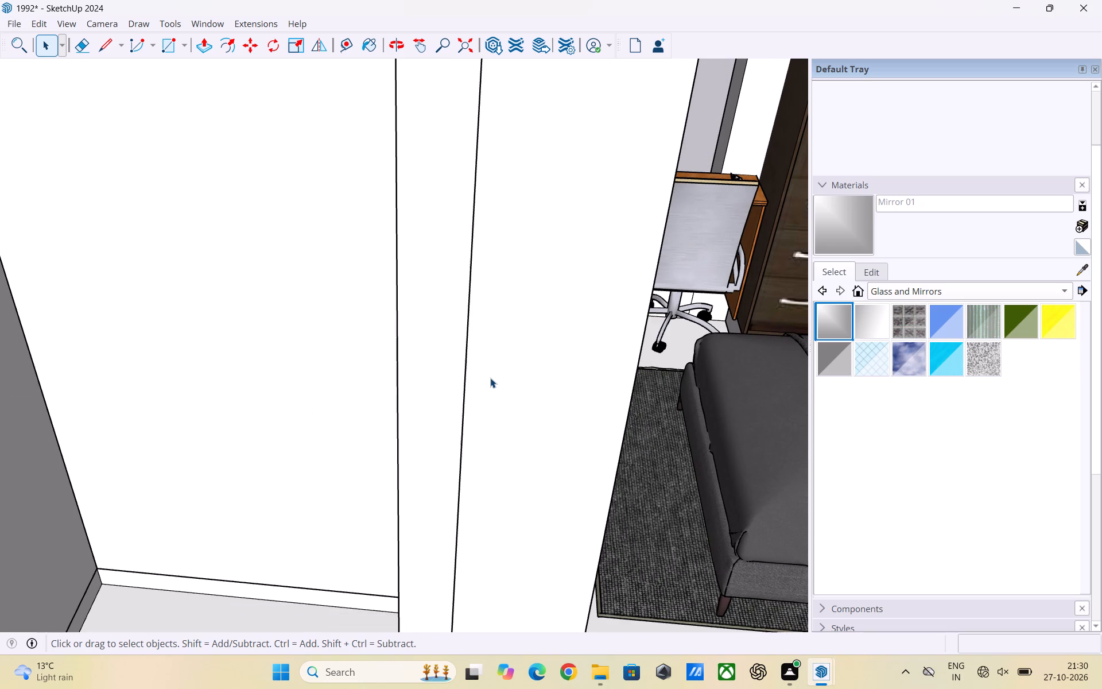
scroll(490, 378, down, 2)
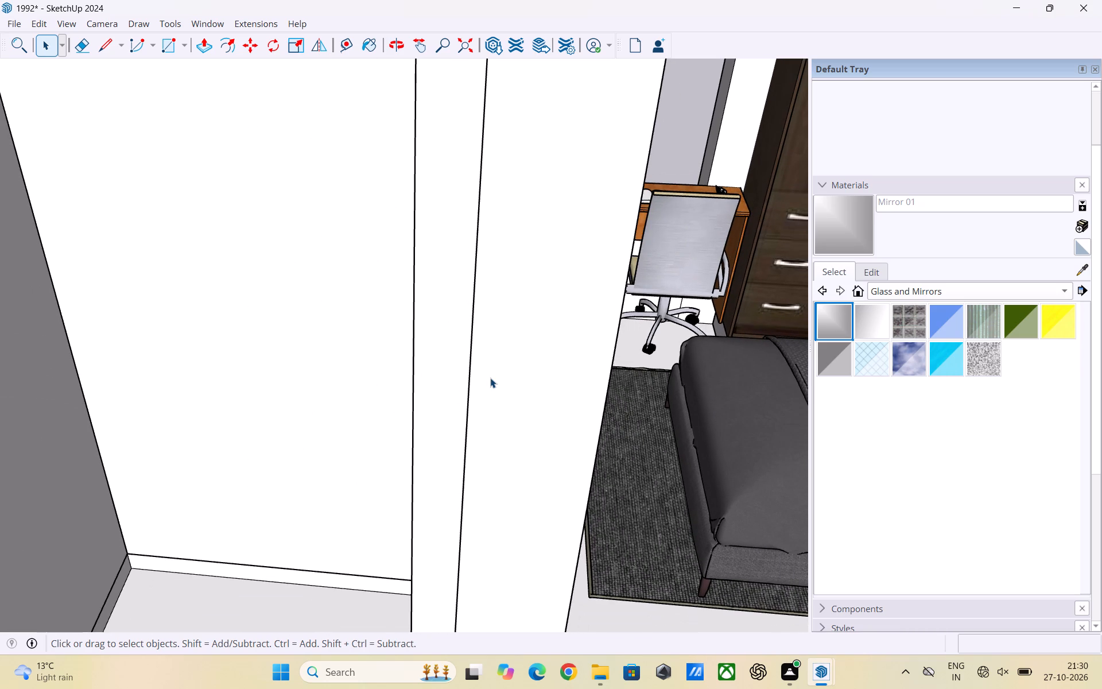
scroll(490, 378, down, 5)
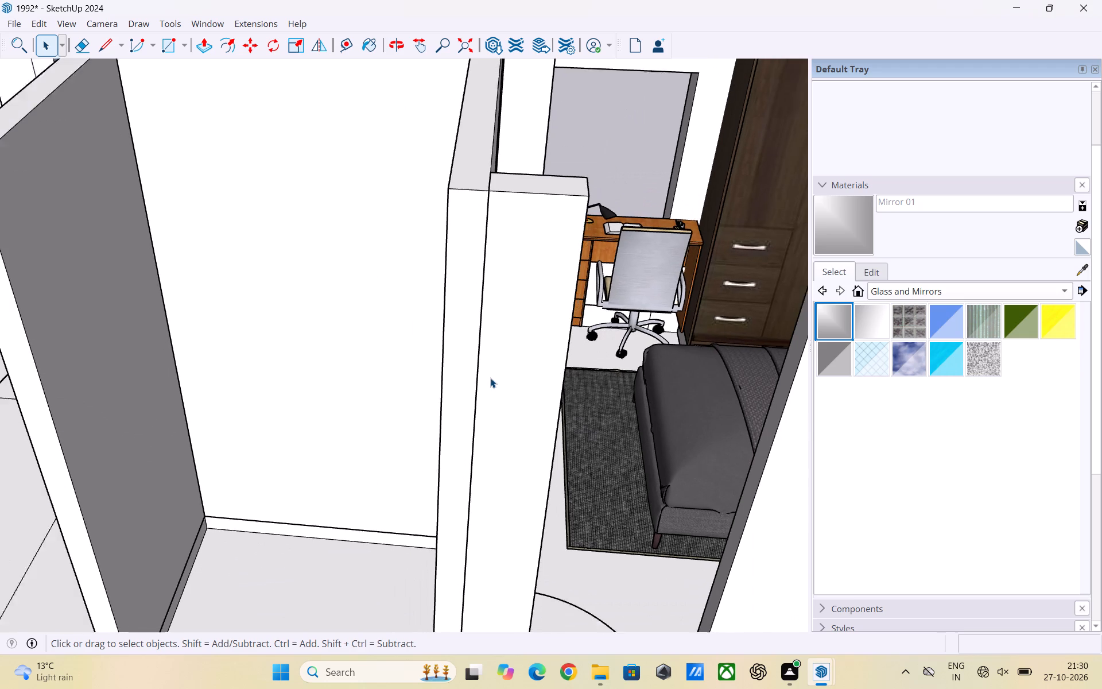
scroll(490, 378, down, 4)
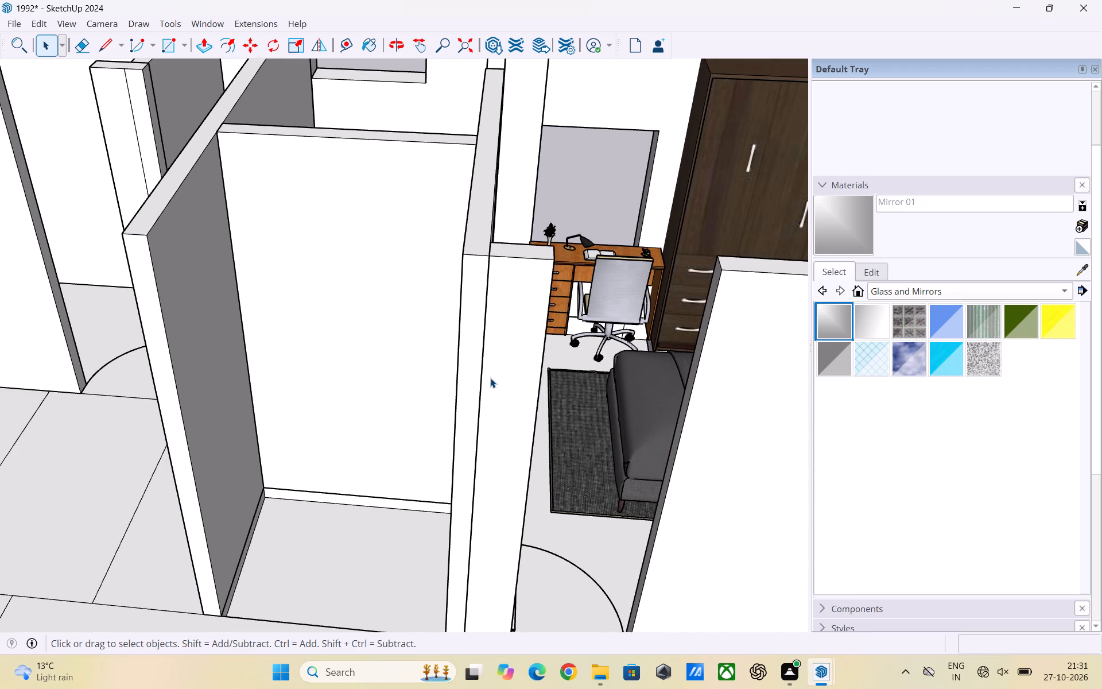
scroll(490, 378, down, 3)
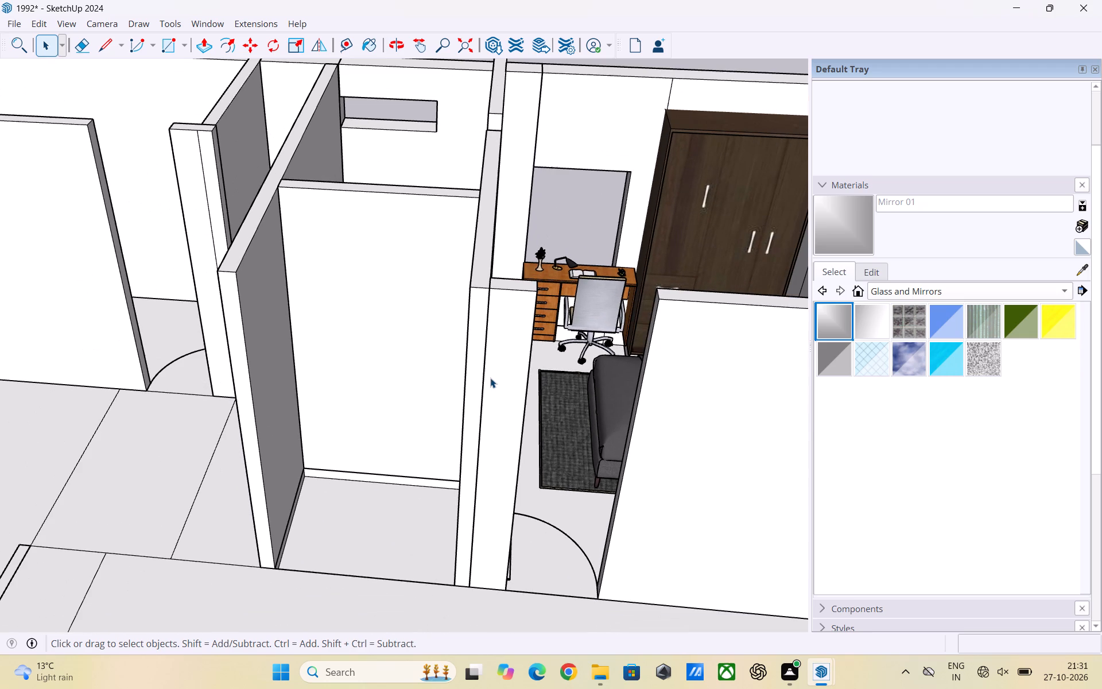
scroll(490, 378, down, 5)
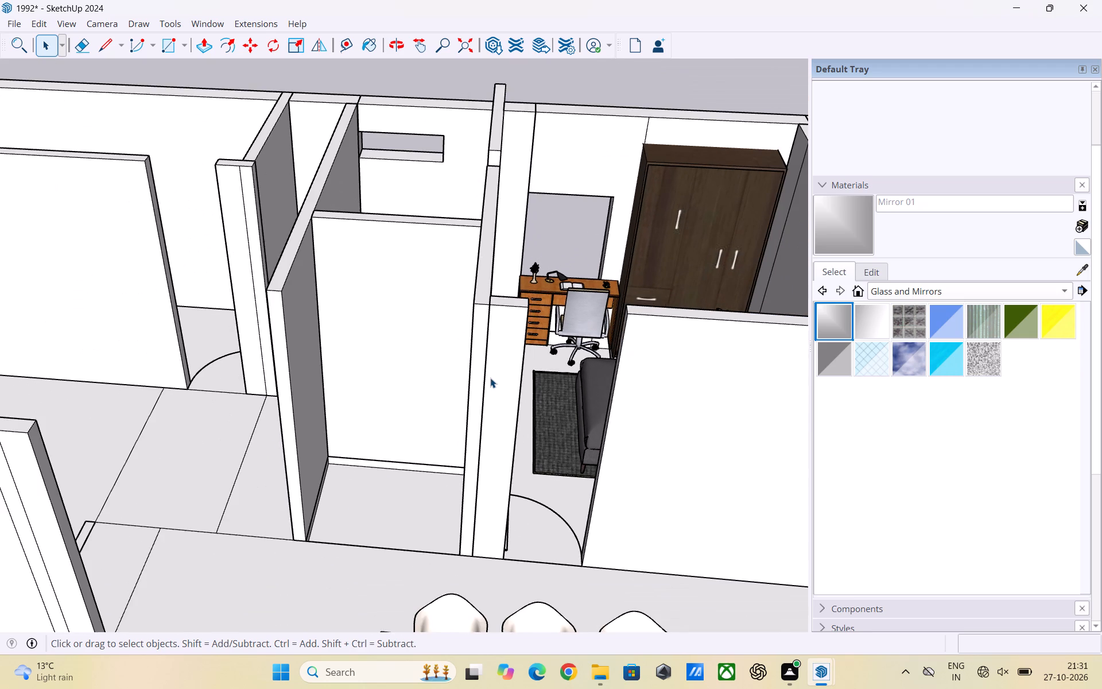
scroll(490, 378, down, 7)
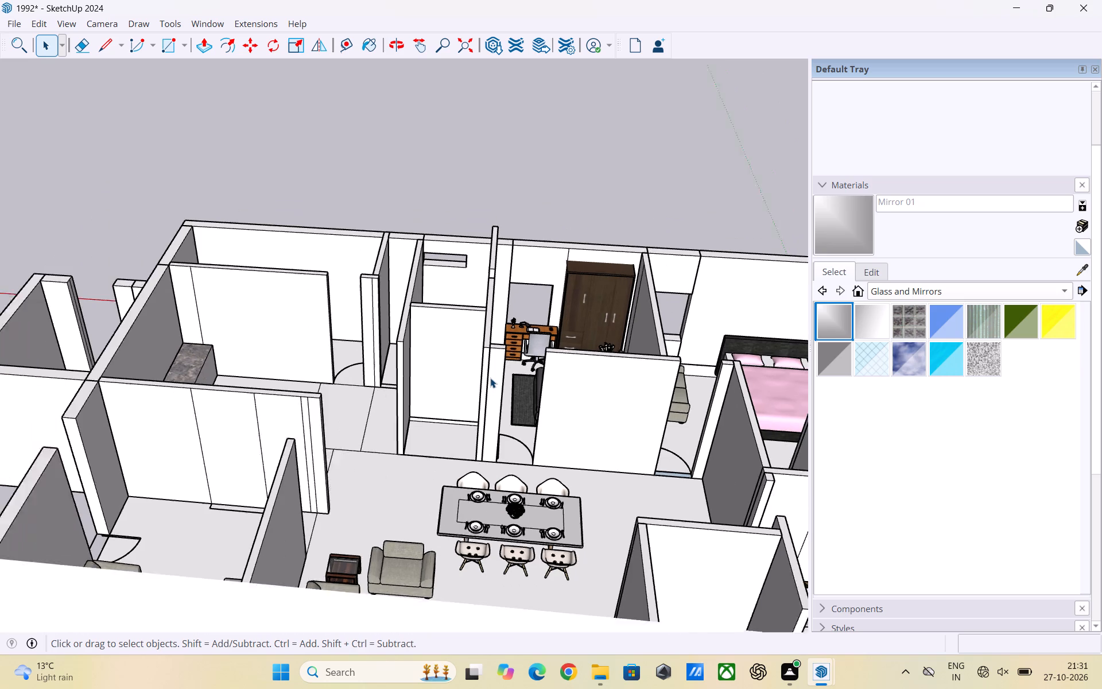
Examine the study-desk bedroom and the adjacent narrow room with the small high opening from above the dining area.
scroll(460, 413, up, 2)
middle_drag(449, 428, 468, 517)
scroll(474, 495, up, 3)
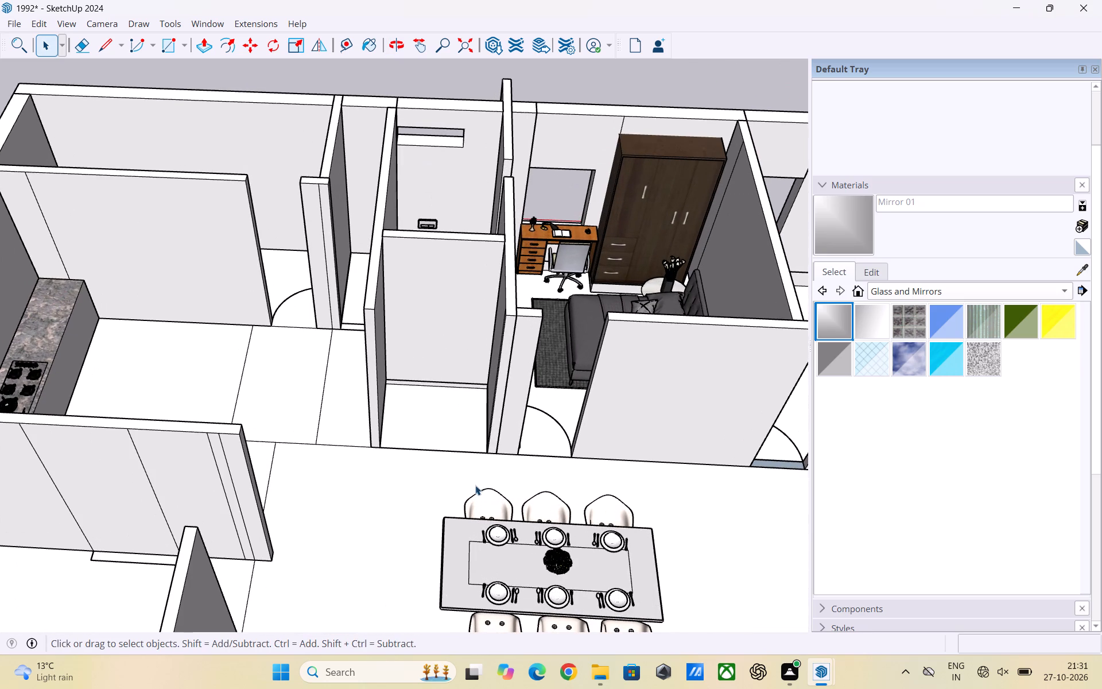
scroll(479, 481, up, 5)
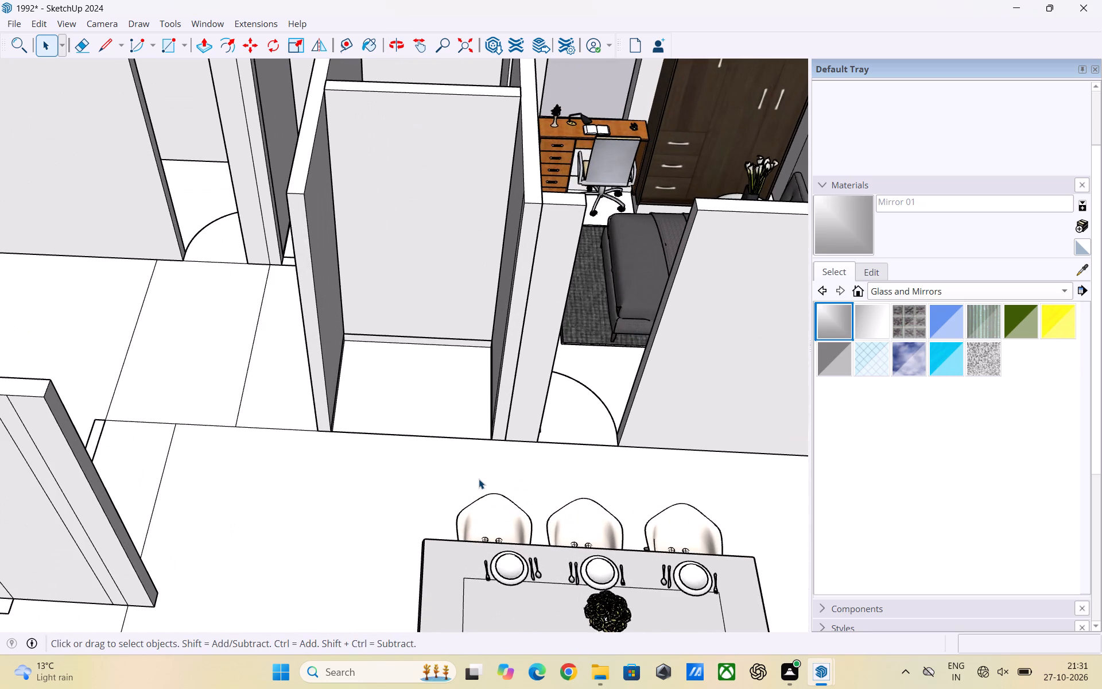
scroll(479, 479, up, 1)
scroll(479, 479, down, 4)
scroll(478, 499, up, 2)
scroll(478, 499, down, 3)
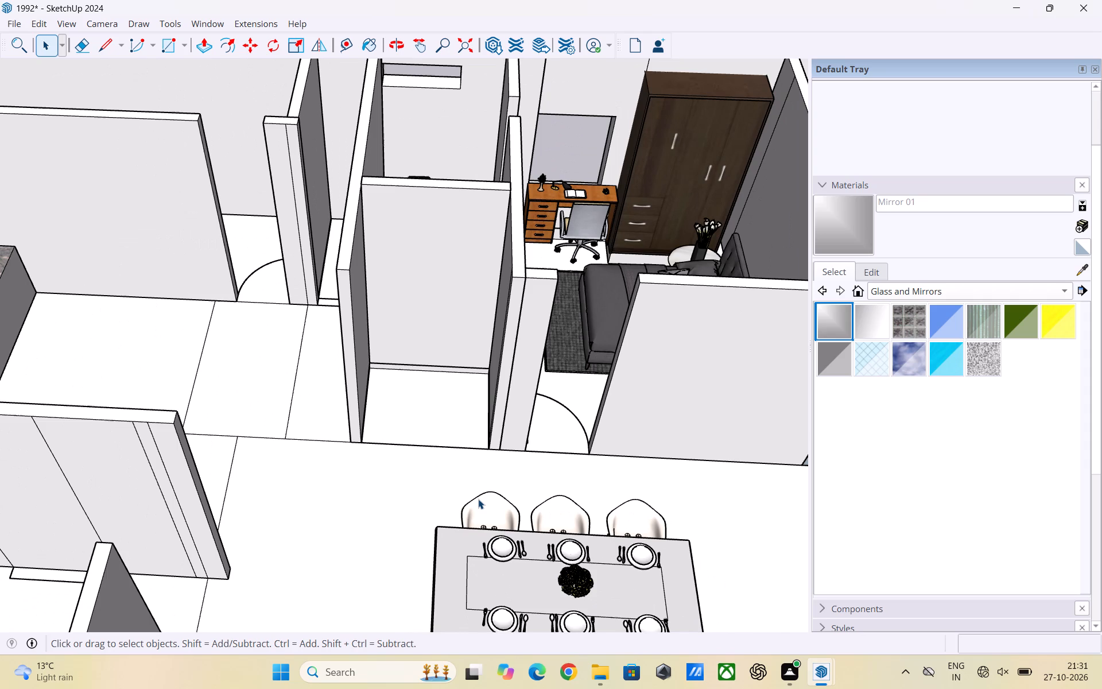
Examine the toilet with the small high opening and the narrow space beside it, between the partition walls.
scroll(478, 499, down, 1)
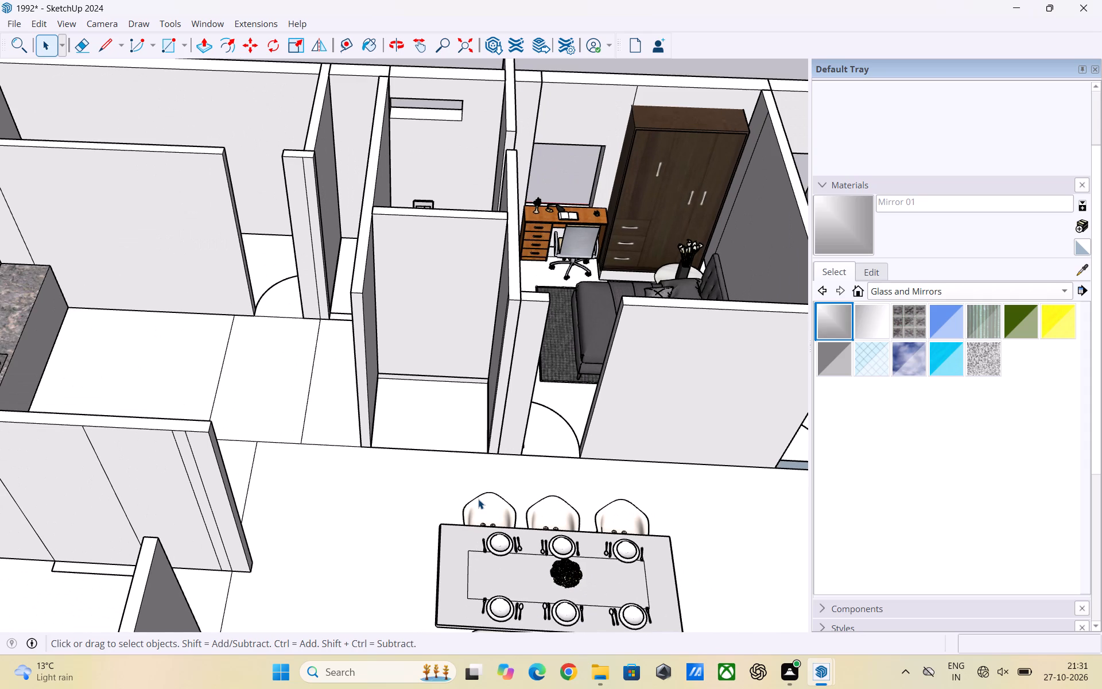
scroll(478, 500, down, 3)
scroll(452, 287, up, 3)
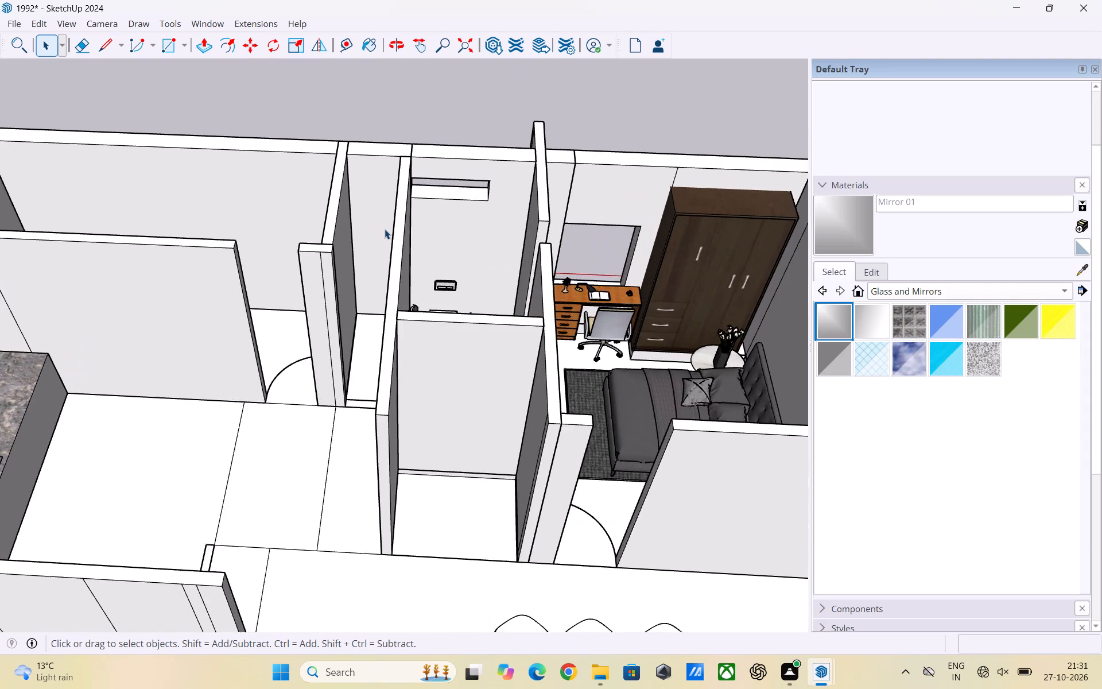
scroll(385, 229, up, 3)
scroll(342, 279, up, 1)
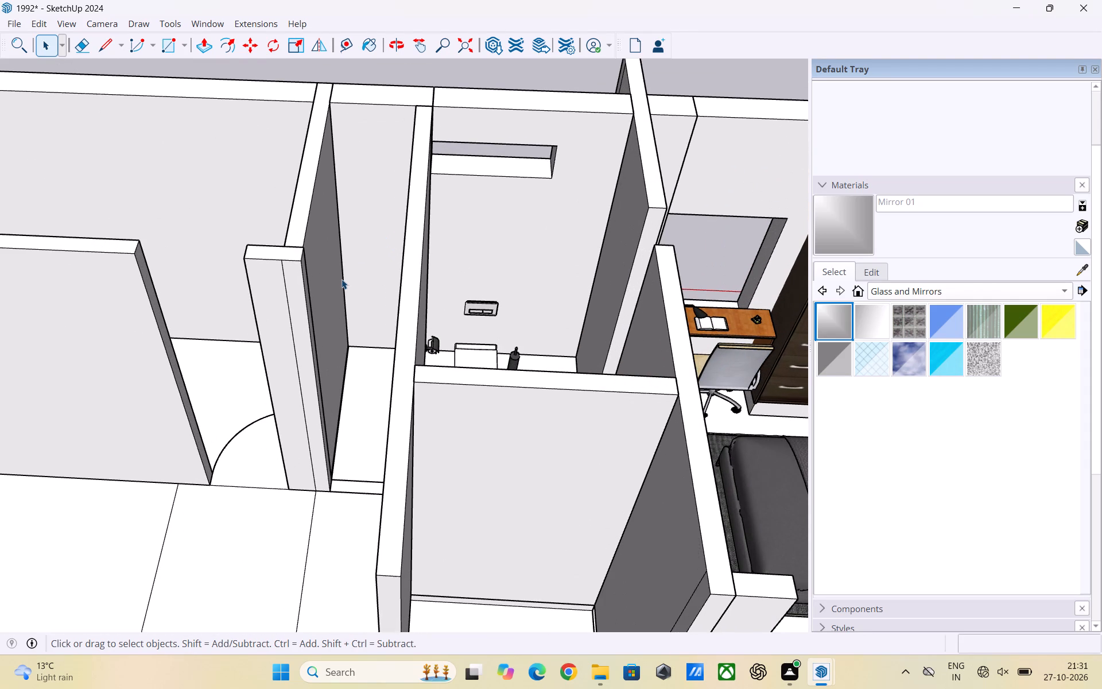
scroll(342, 279, up, 5)
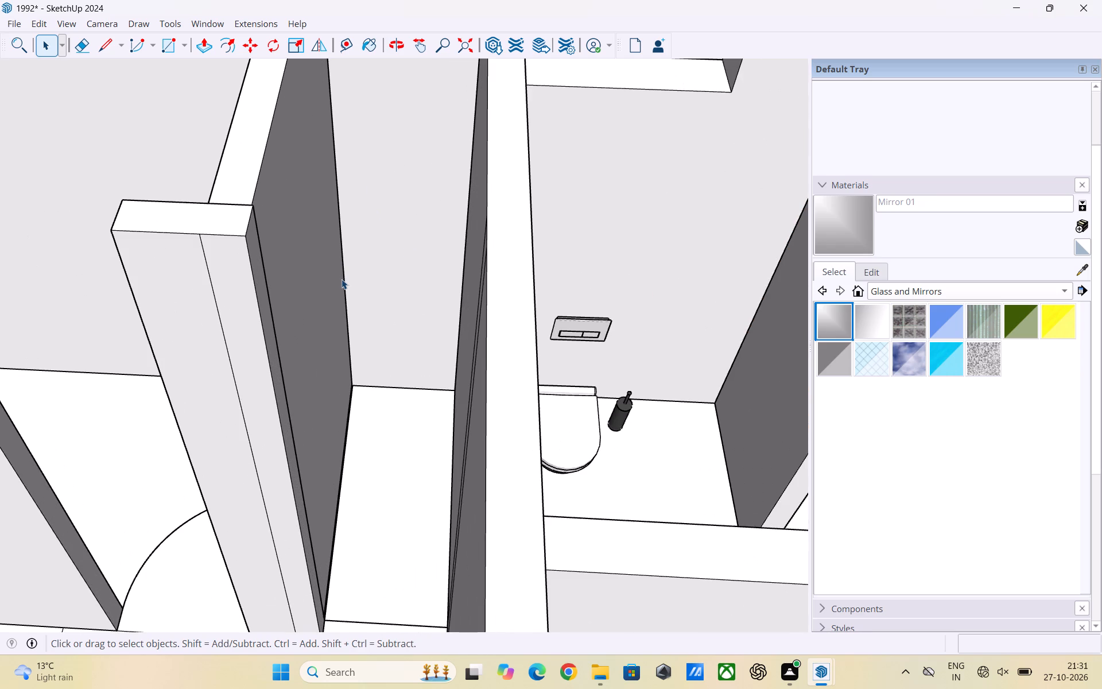
scroll(342, 279, up, 1)
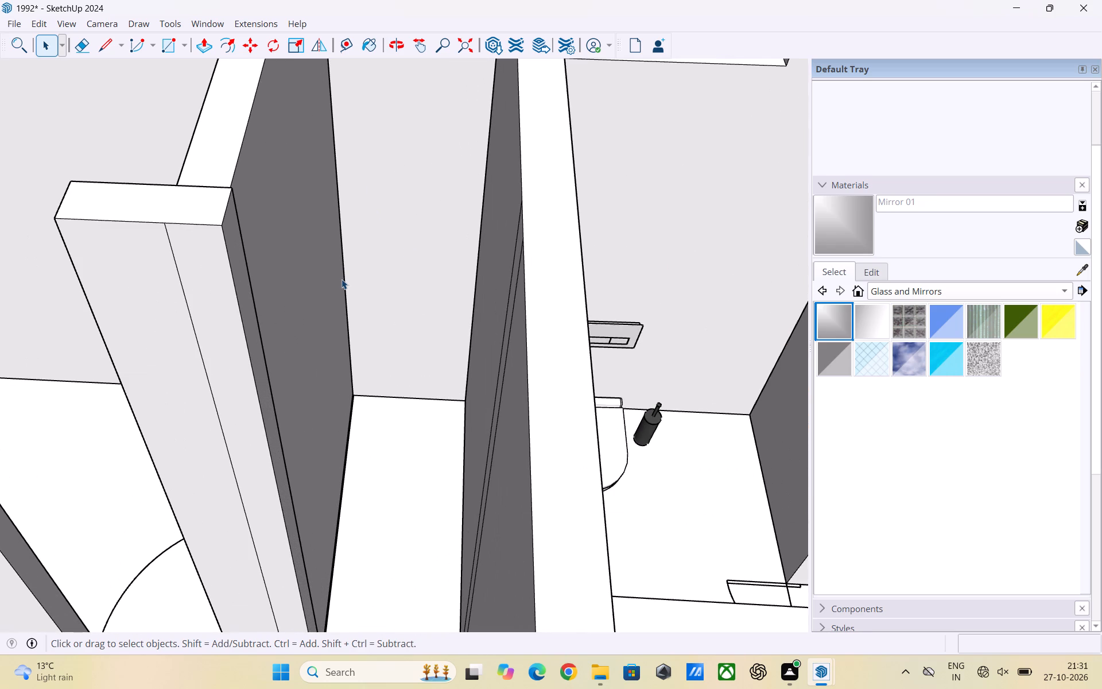
scroll(342, 279, down, 1)
scroll(308, 292, up, 2)
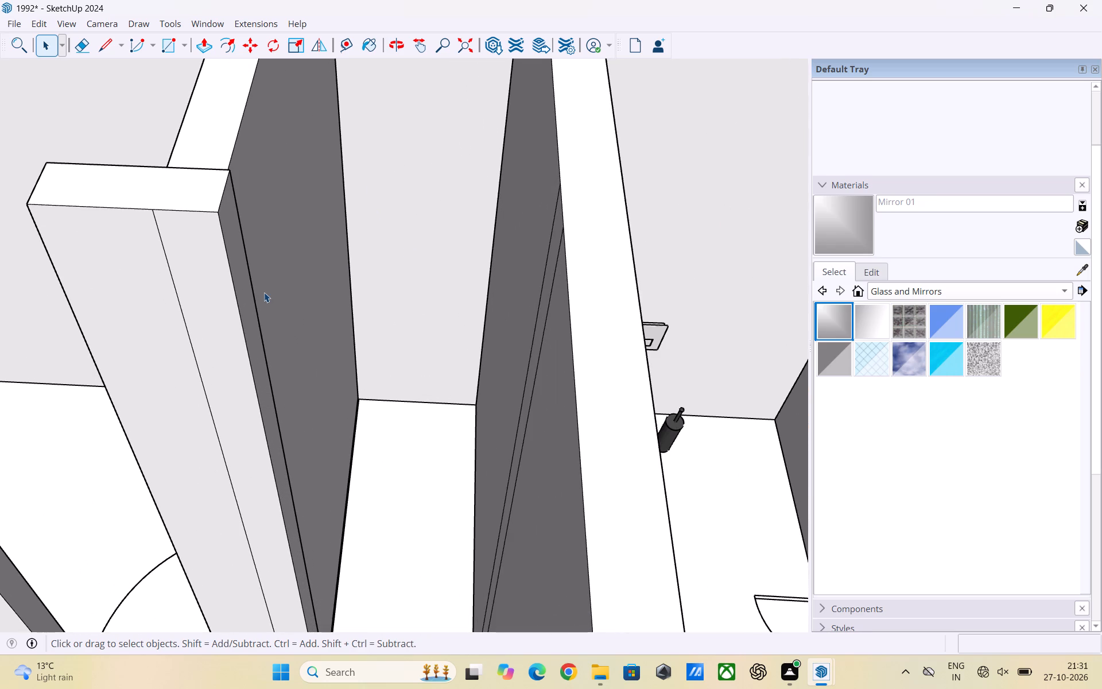
middle_drag(265, 292, 311, 292)
scroll(334, 296, down, 2)
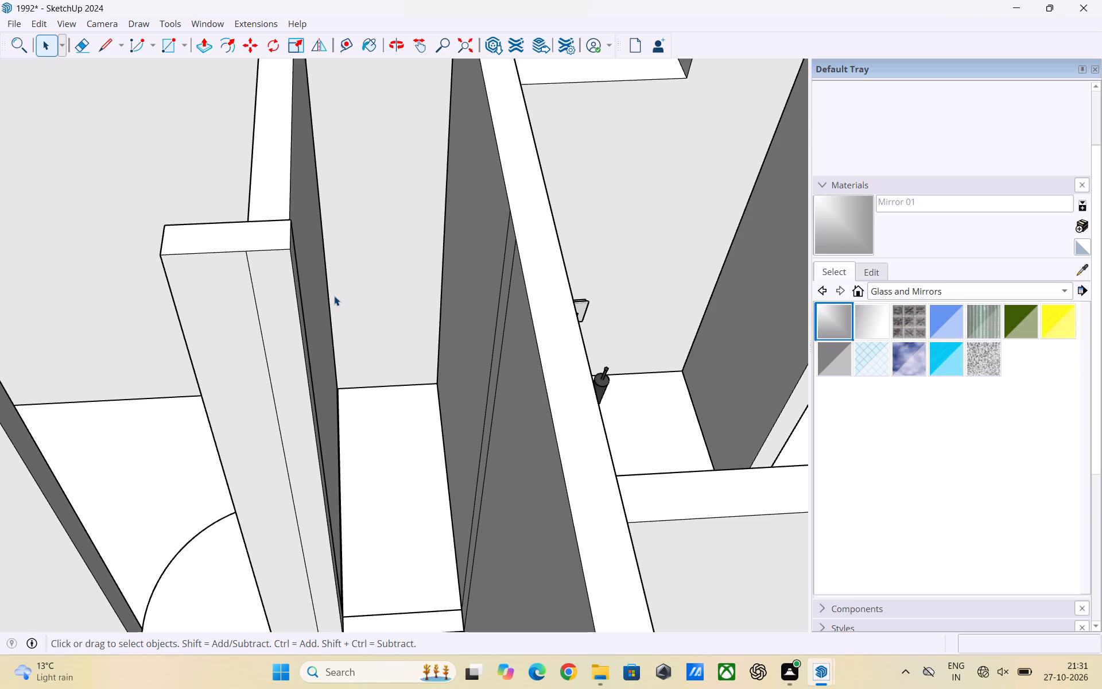
scroll(334, 296, down, 4)
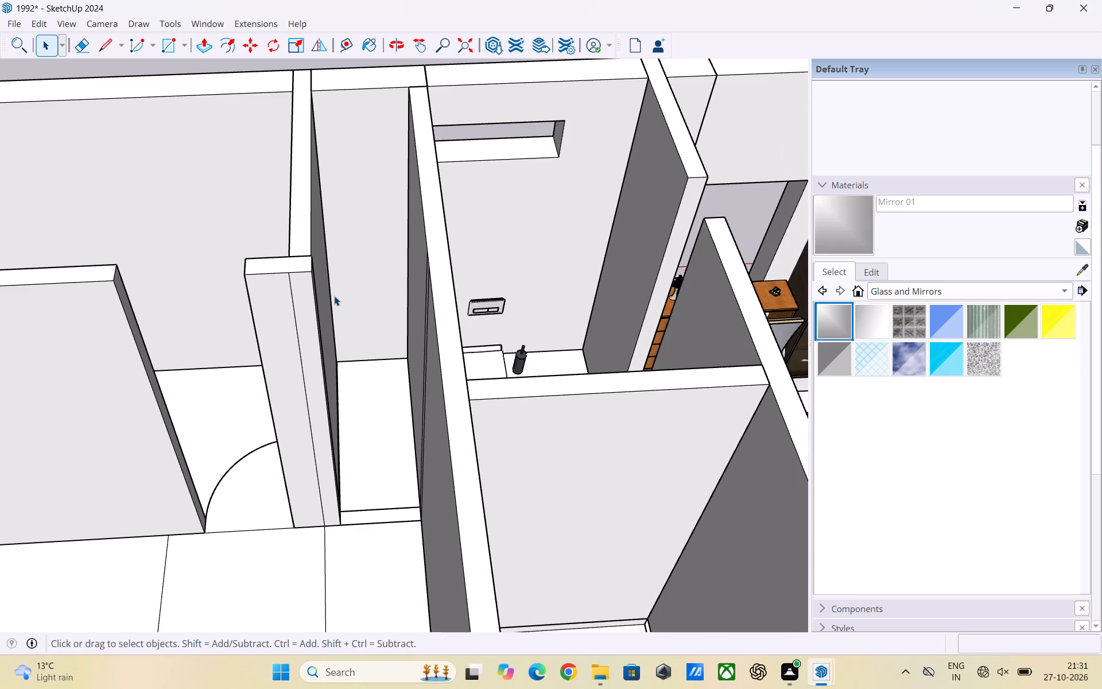
scroll(334, 296, up, 2)
middle_drag(334, 296, 378, 293)
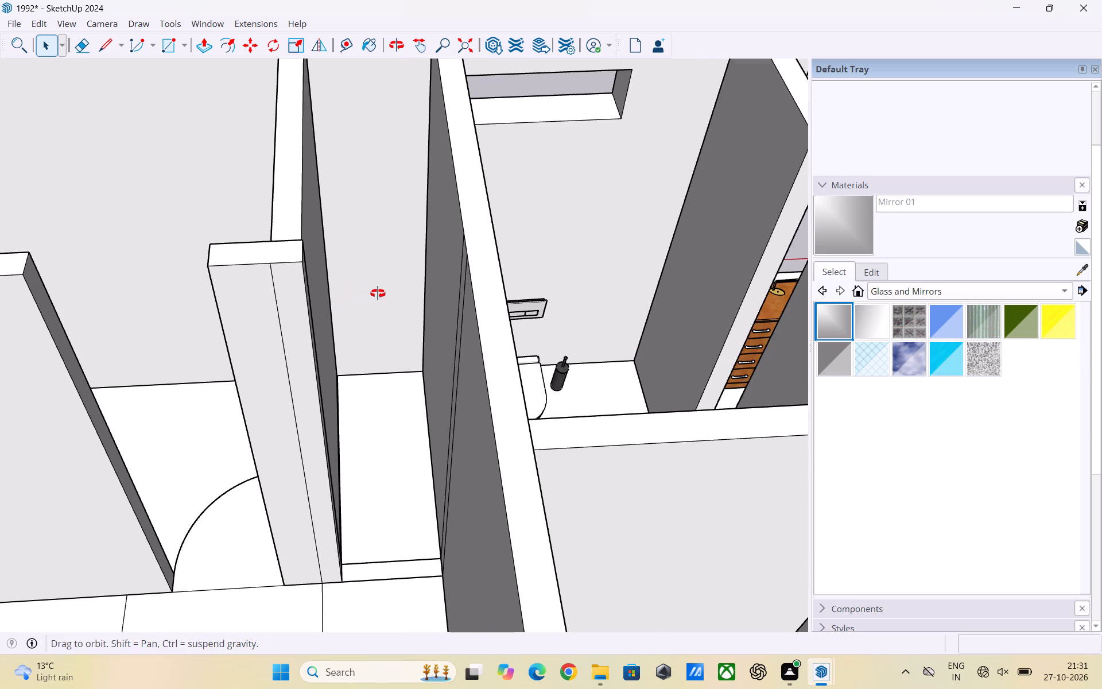
middle_drag(378, 293, 391, 293)
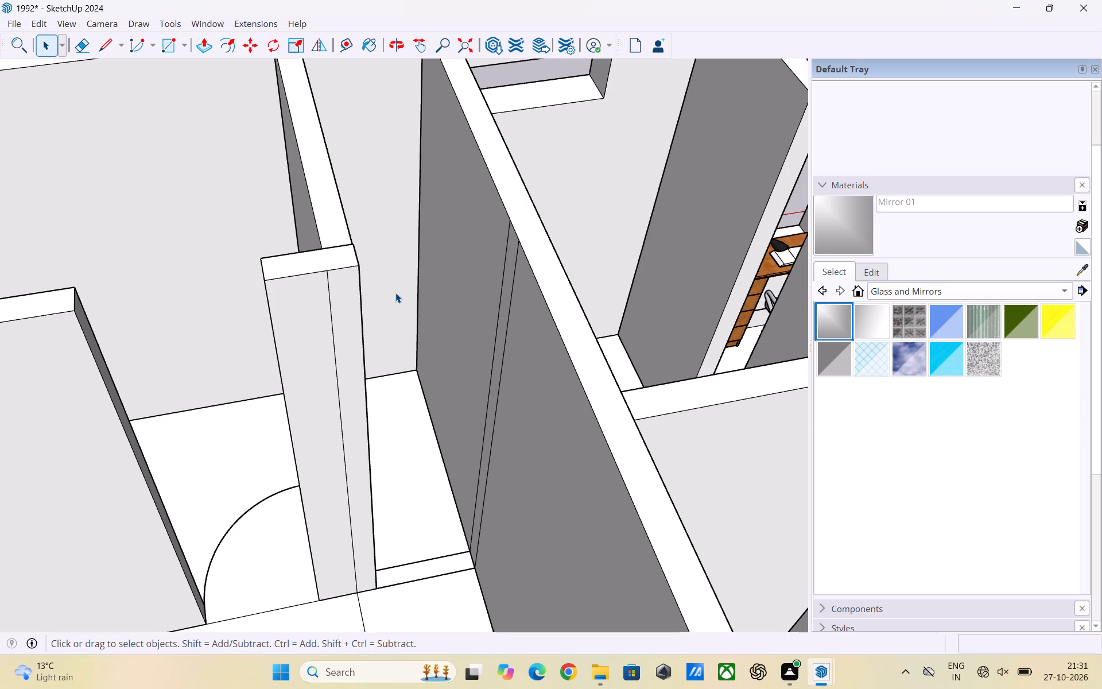
Inspect the outer wall at the end of the narrow space beside the toilet up close.
scroll(395, 293, up, 2)
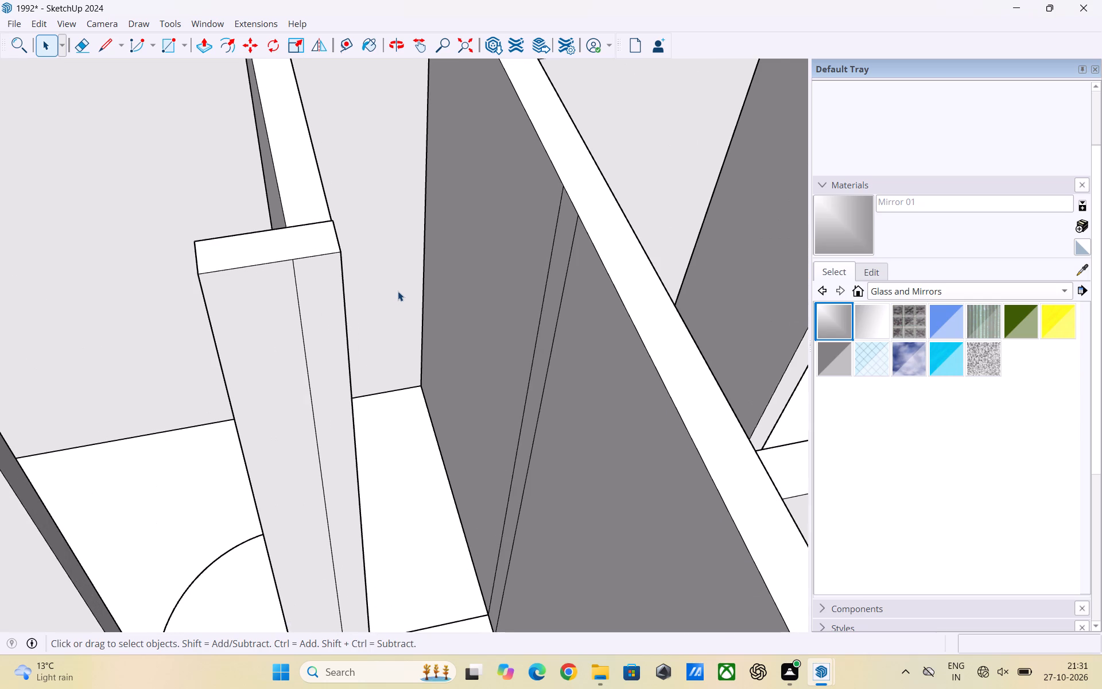
scroll(398, 291, up, 1)
scroll(398, 291, down, 2)
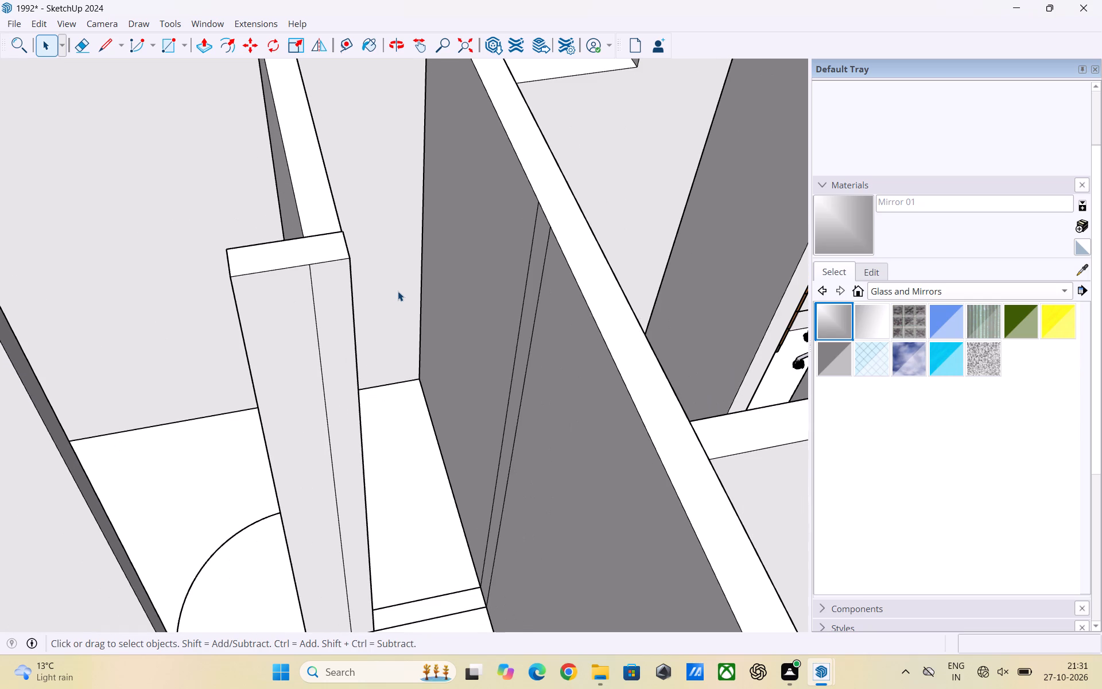
scroll(398, 291, up, 2)
middle_drag(397, 295, 325, 308)
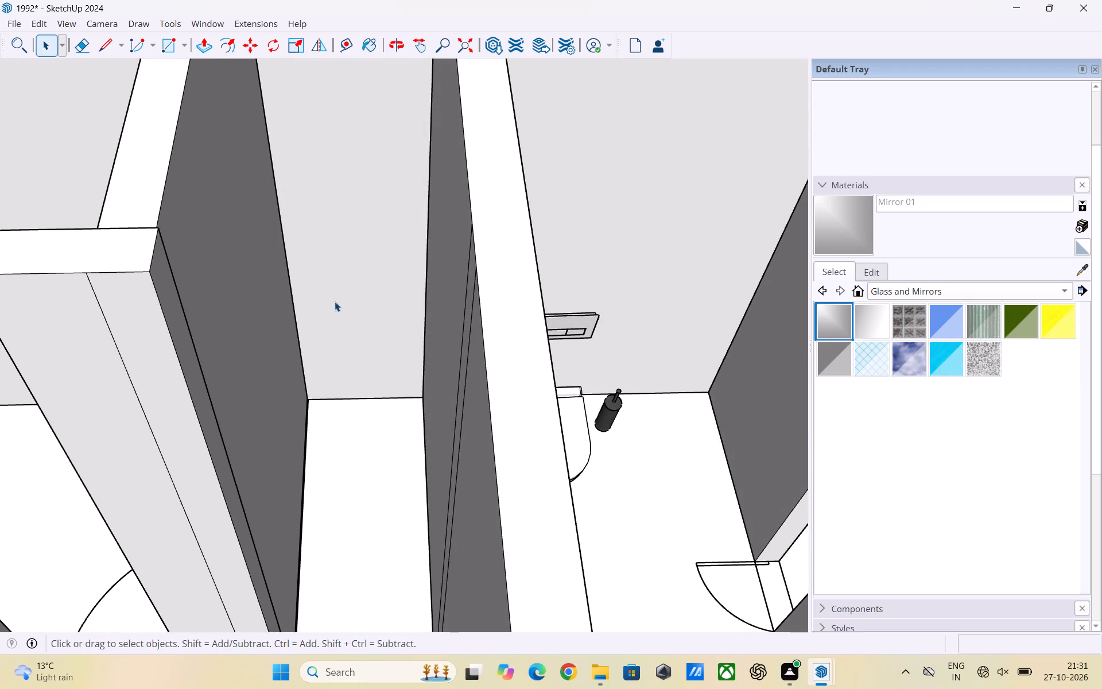
scroll(355, 295, down, 3)
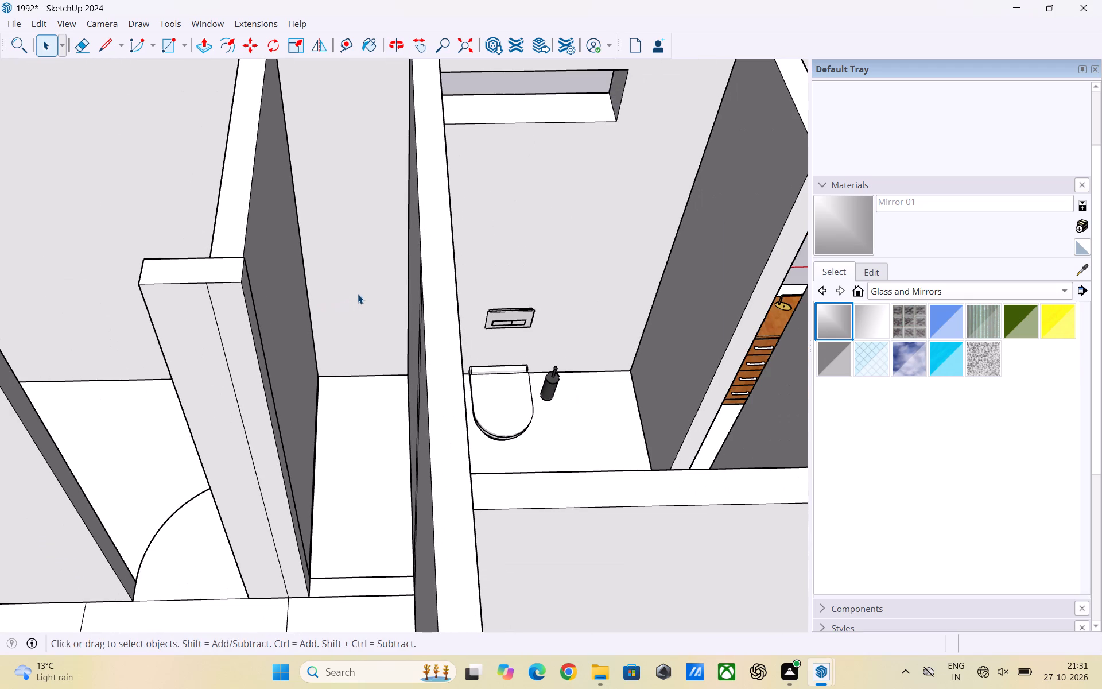
scroll(358, 294, up, 2)
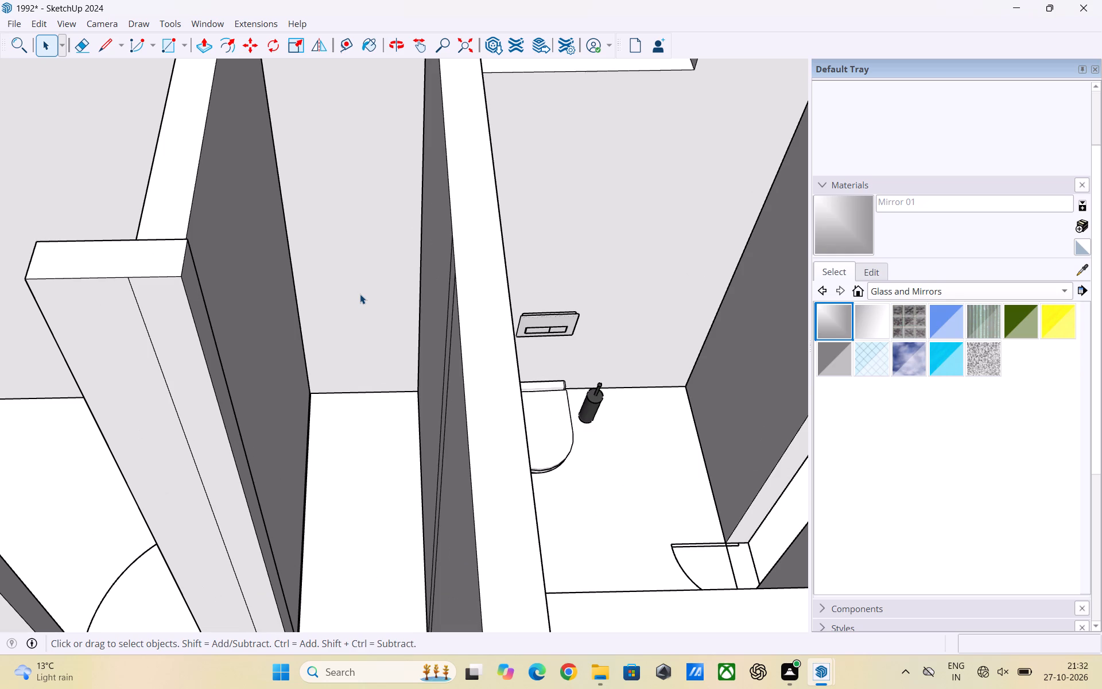
scroll(360, 294, up, 1)
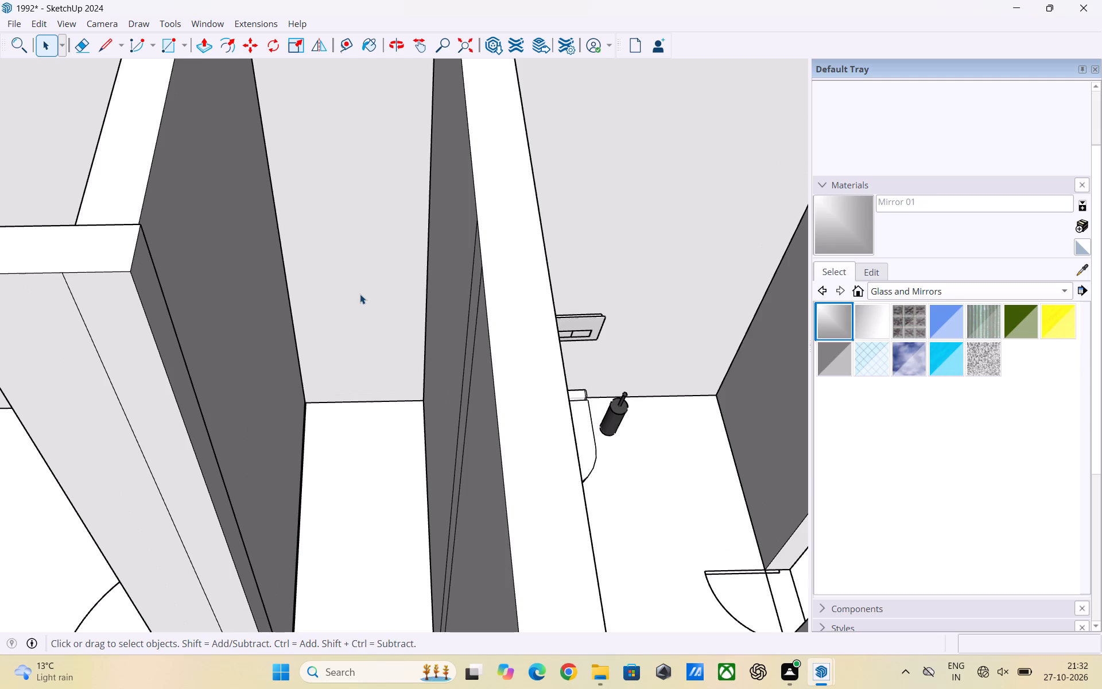
scroll(360, 294, up, 1)
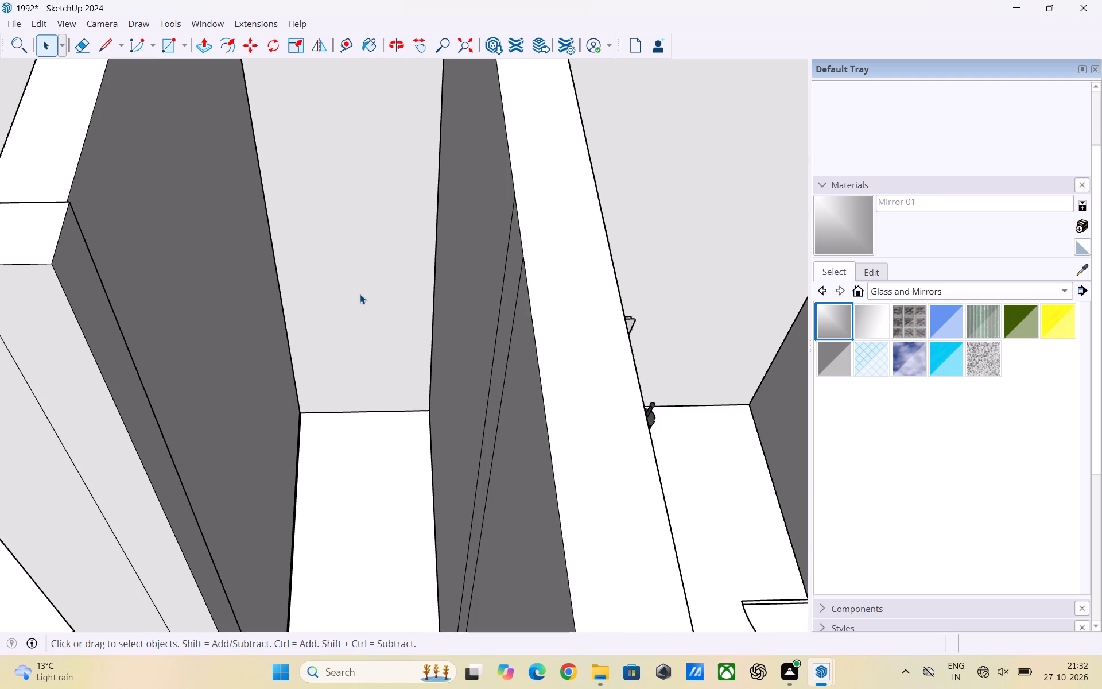
scroll(360, 294, up, 1)
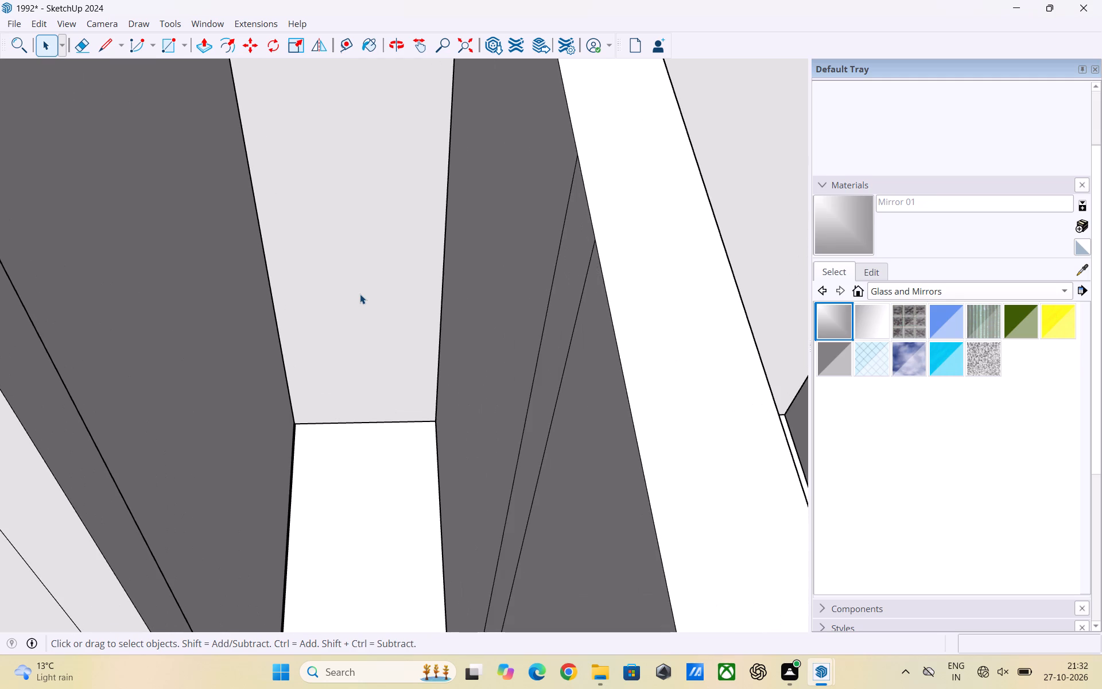
scroll(360, 294, down, 5)
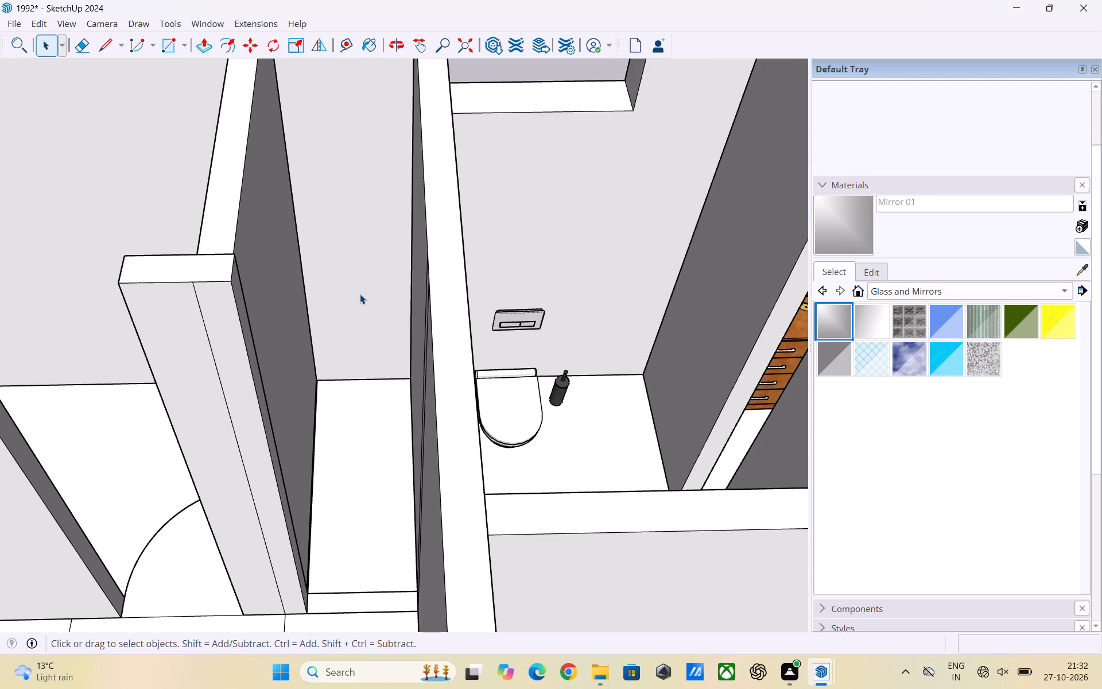
scroll(360, 294, down, 2)
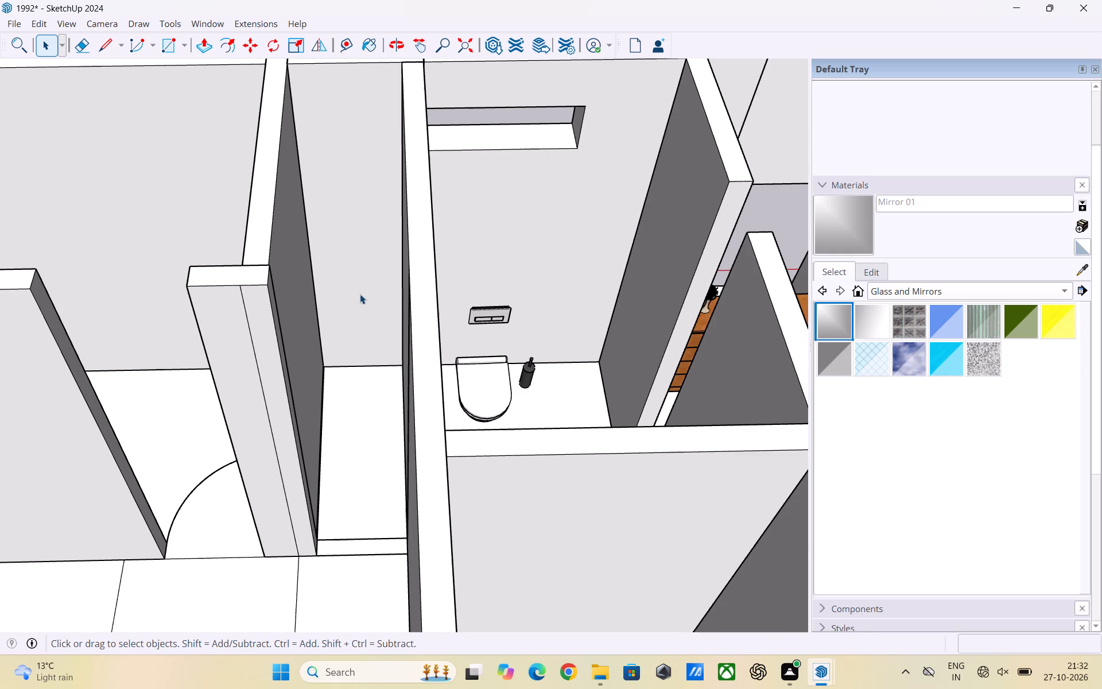
Compare the outer wall of the narrow space with the openings in the toilet and the study-desk bedroom.
scroll(360, 294, up, 1)
scroll(360, 294, down, 1)
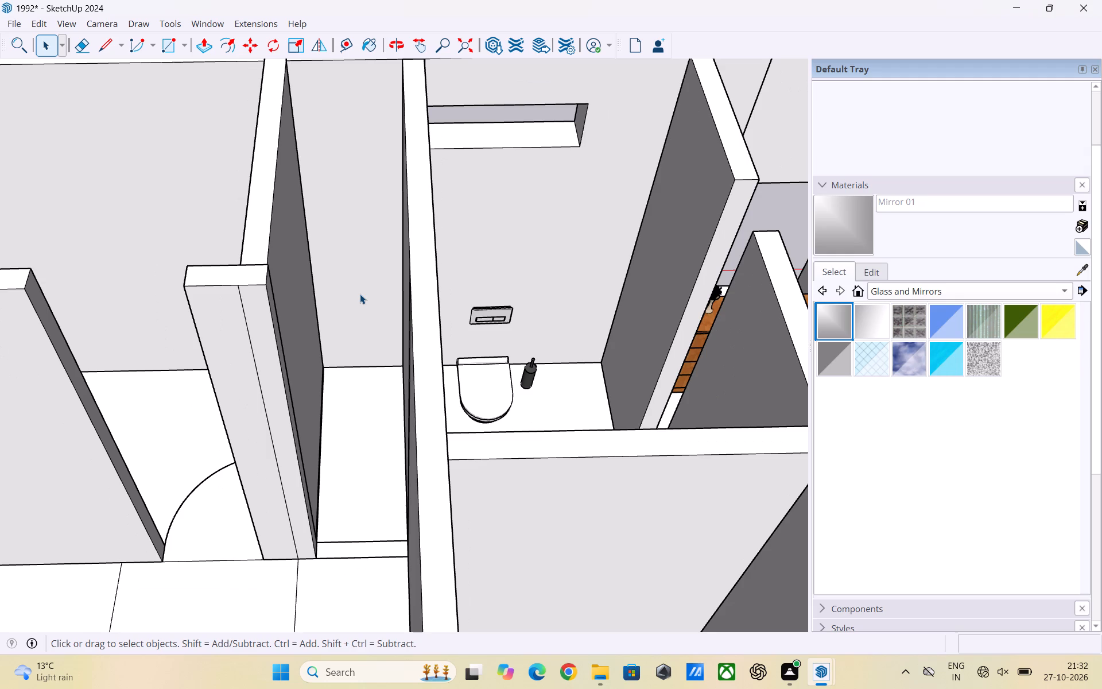
scroll(360, 294, down, 2)
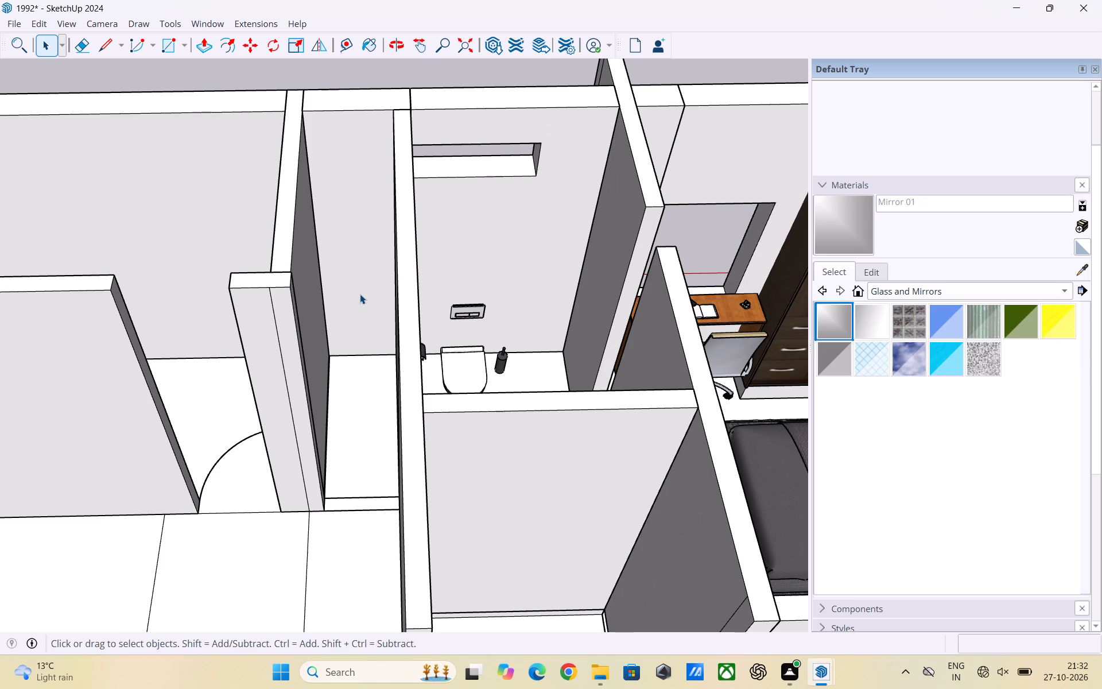
scroll(360, 294, down, 2)
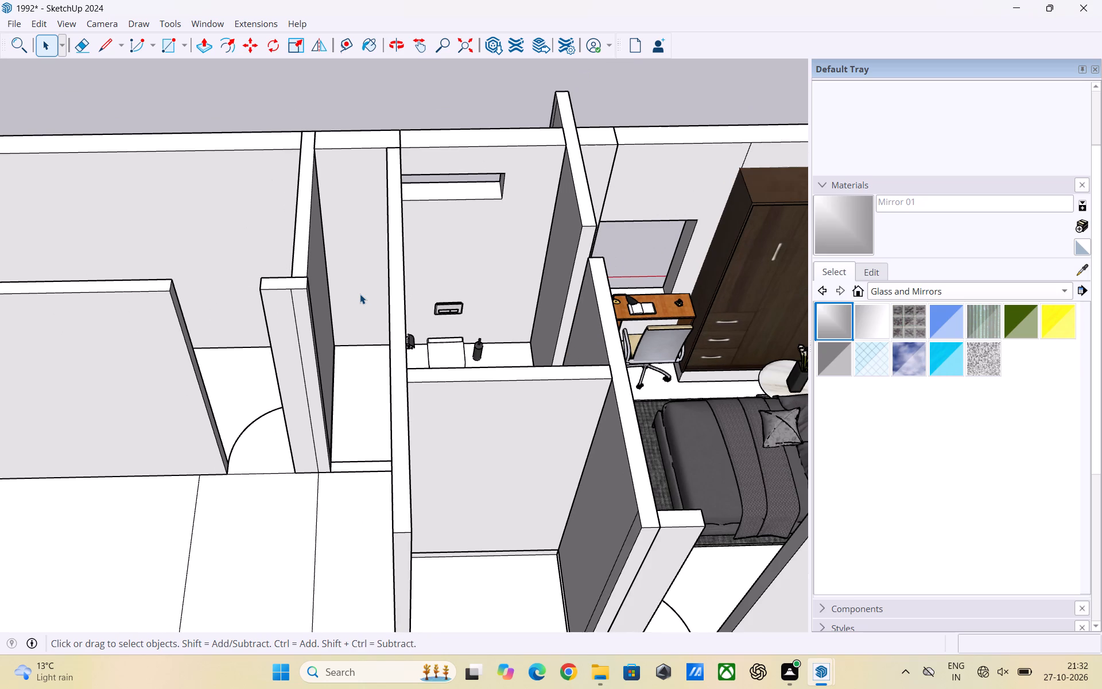
scroll(360, 294, down, 1)
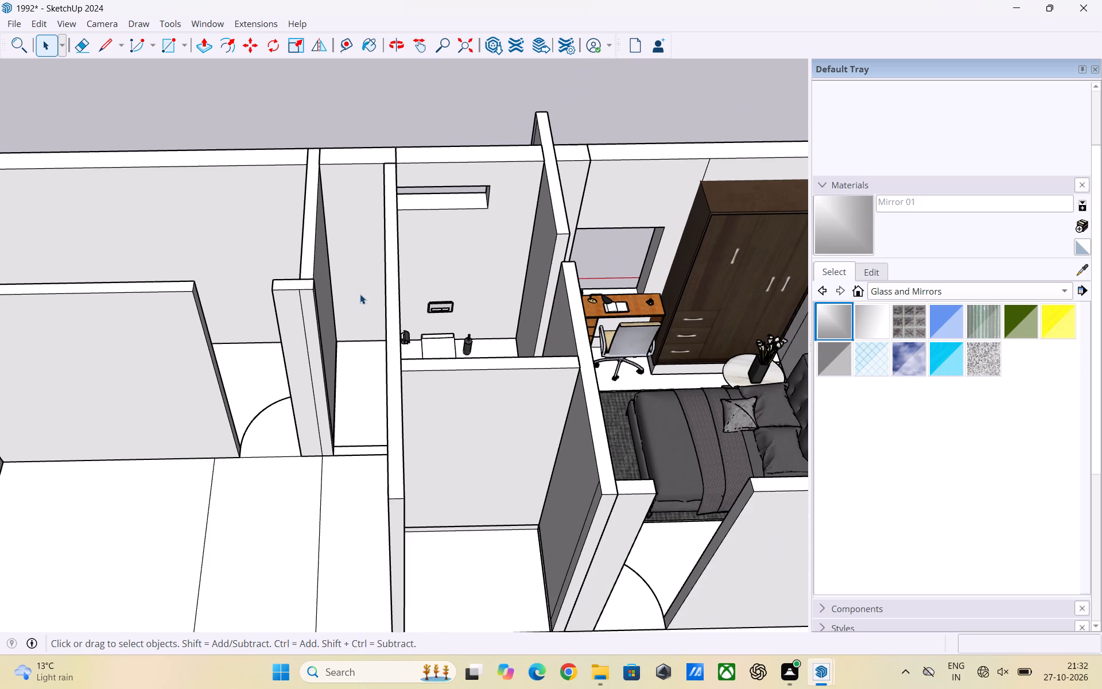
scroll(360, 294, down, 3)
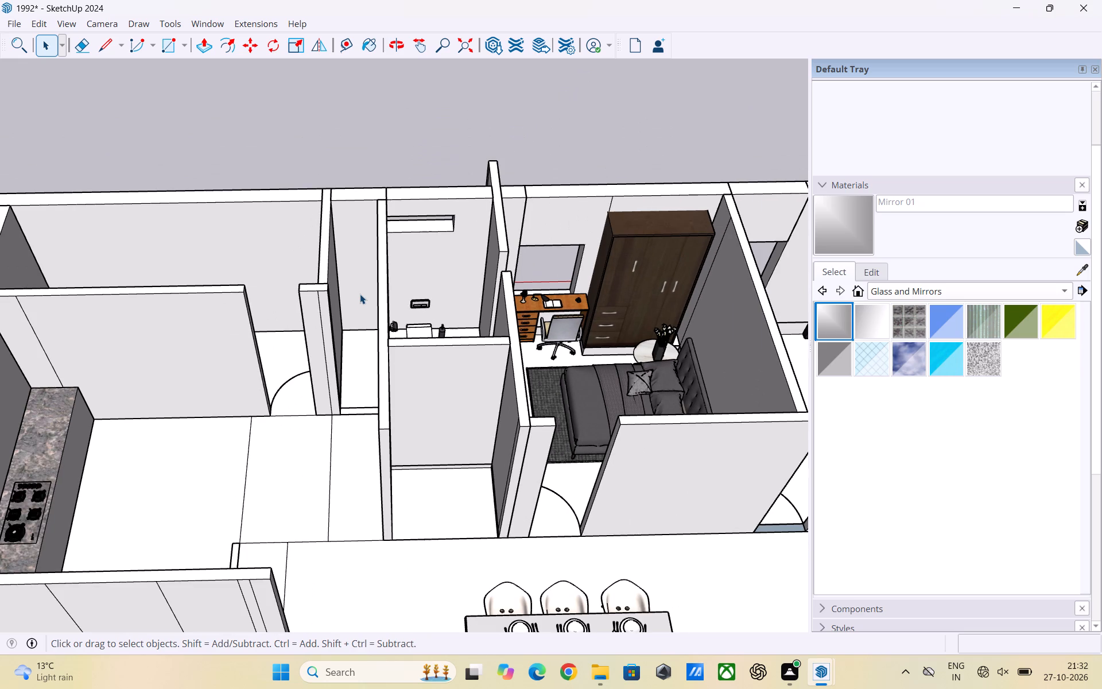
scroll(360, 294, up, 1)
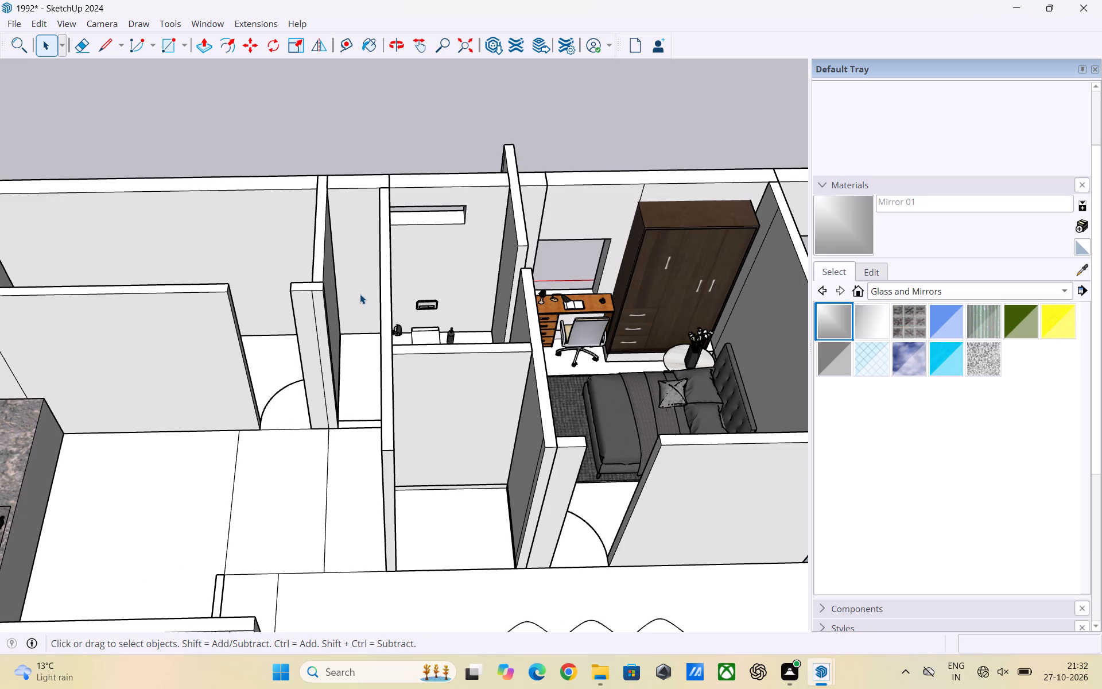
scroll(360, 294, up, 1)
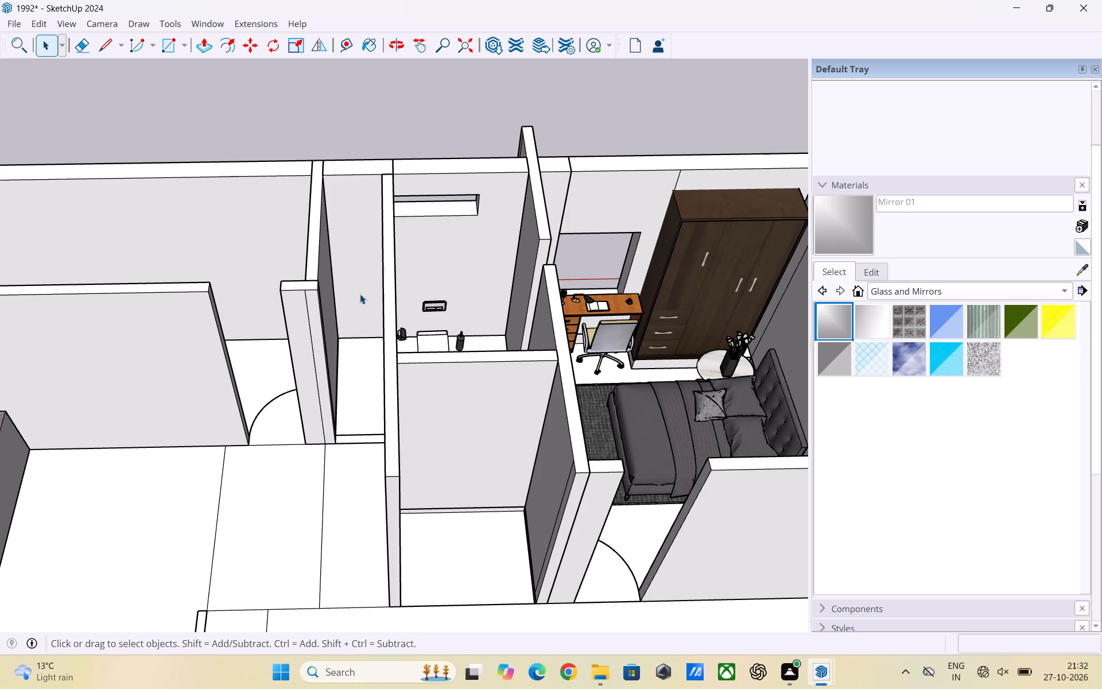
scroll(360, 294, up, 1)
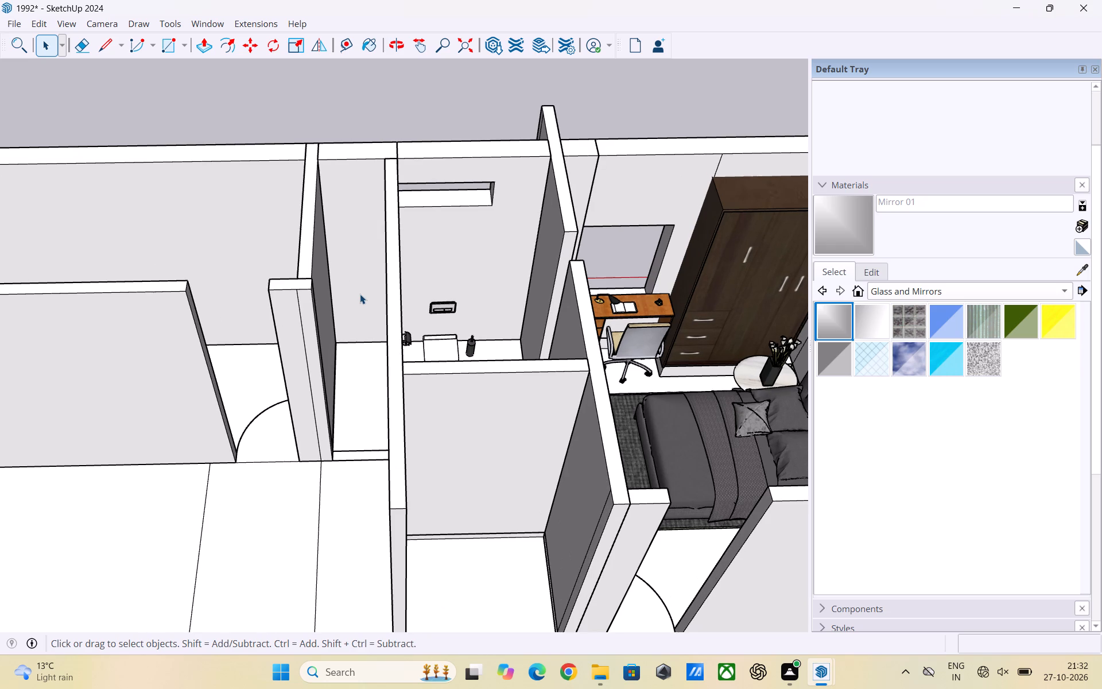
scroll(360, 294, up, 3)
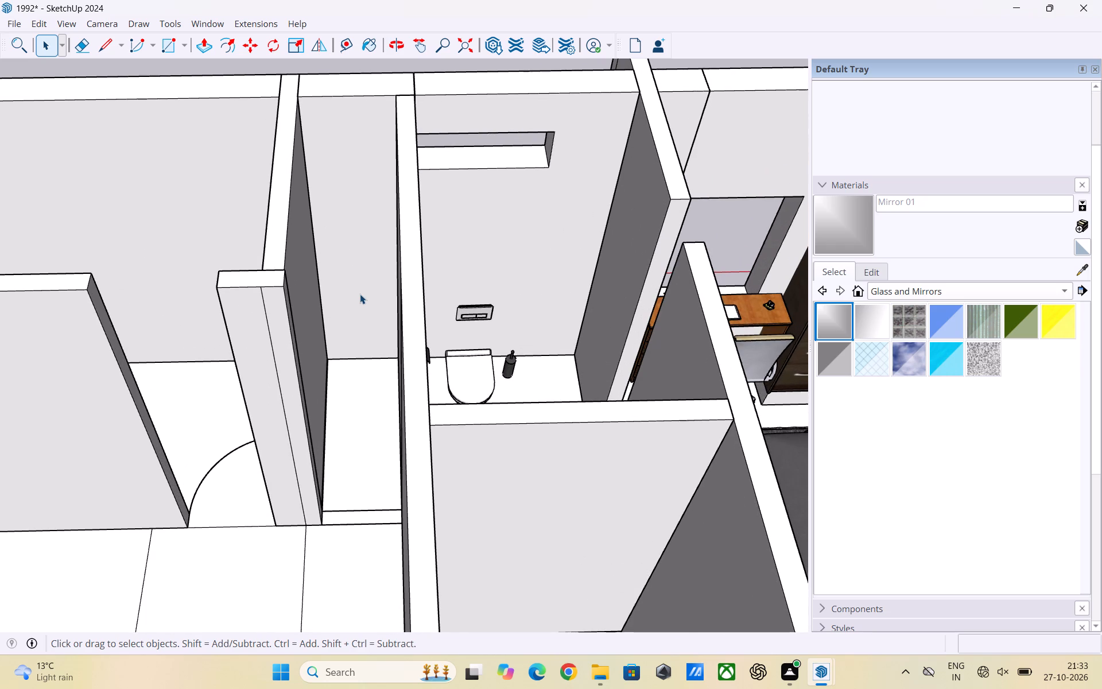
scroll(360, 294, up, 1)
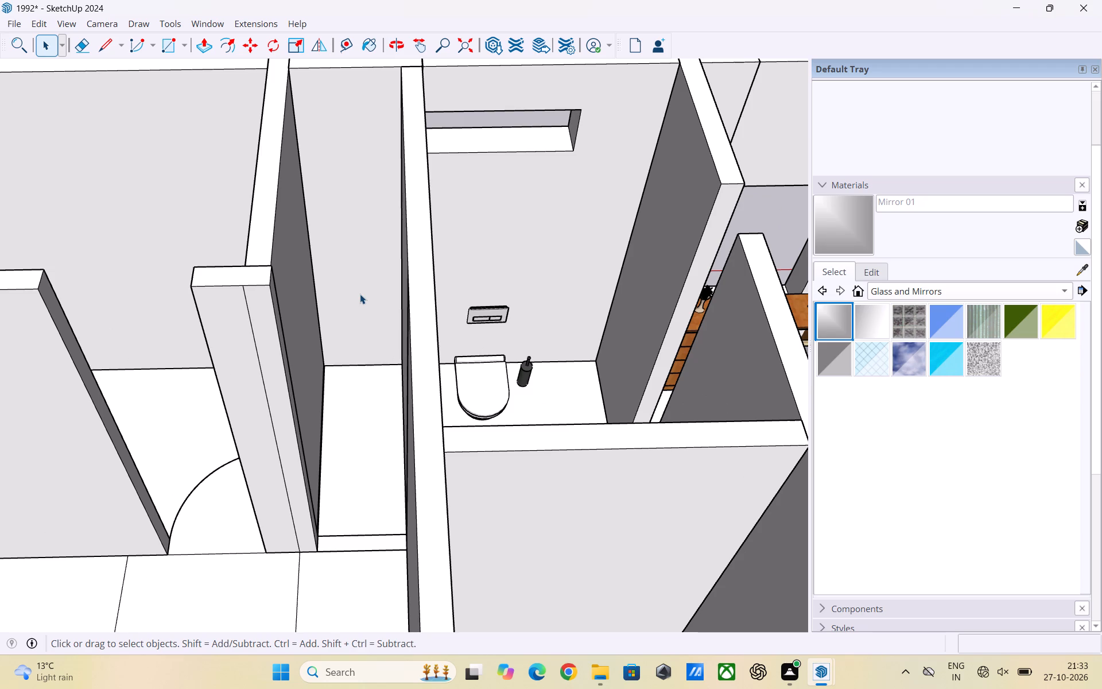
scroll(360, 294, down, 8)
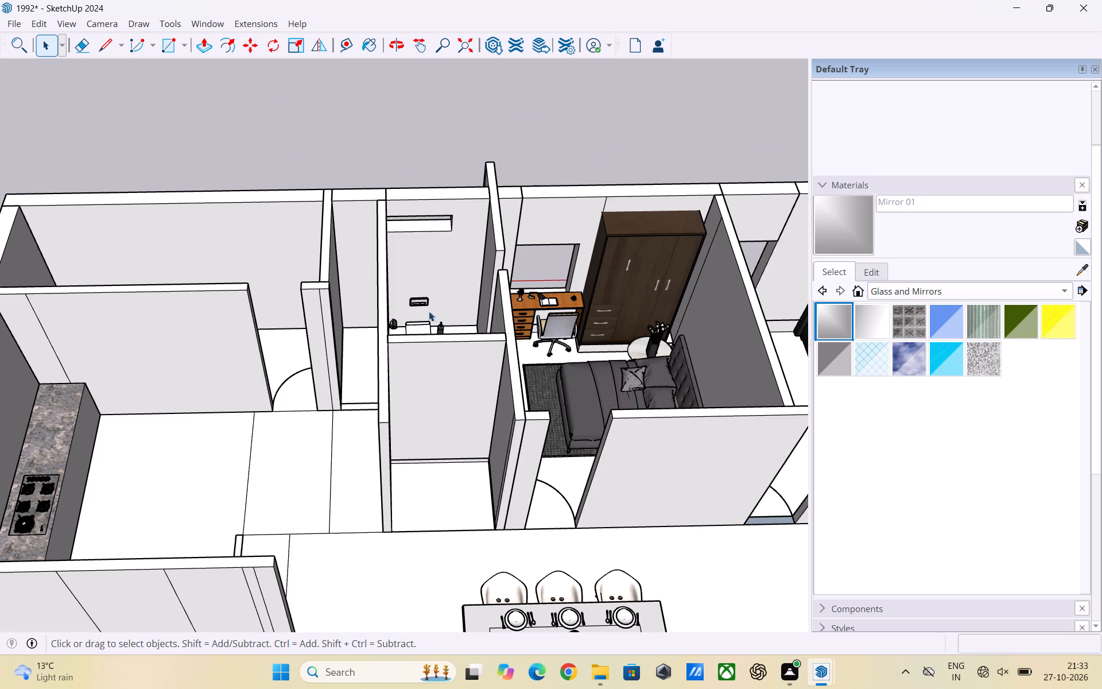
Review the outer-wall openings across the whole house, from the kitchen side to the pink-bed bedroom.
scroll(434, 312, down, 2)
middle_drag(435, 318, 343, 354)
scroll(328, 318, up, 2)
middle_drag(313, 319, 499, 292)
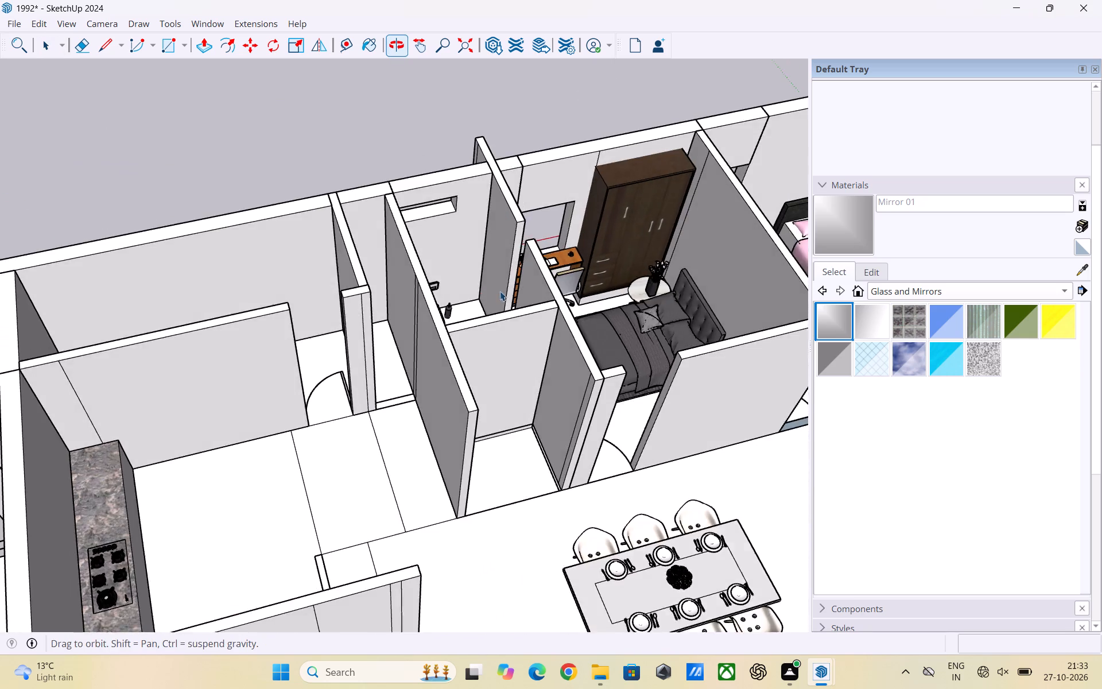
scroll(479, 286, down, 6)
middle_drag(568, 336, 416, 340)
scroll(568, 340, down, 1)
scroll(407, 320, up, 3)
scroll(323, 270, down, 3)
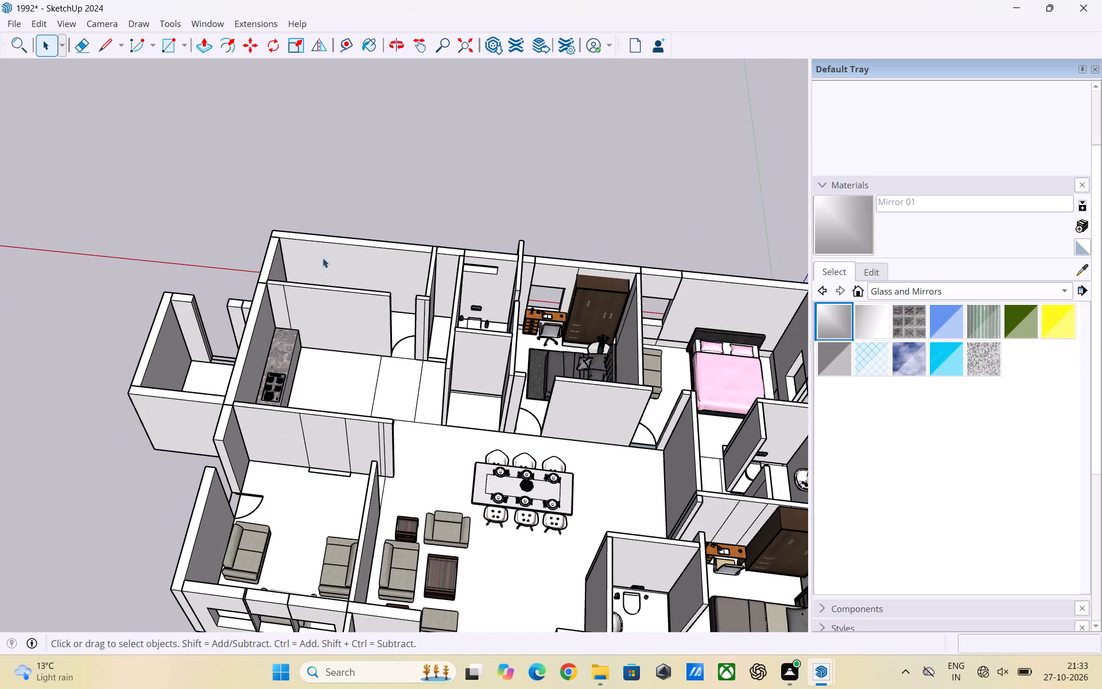
scroll(383, 91, down, 5)
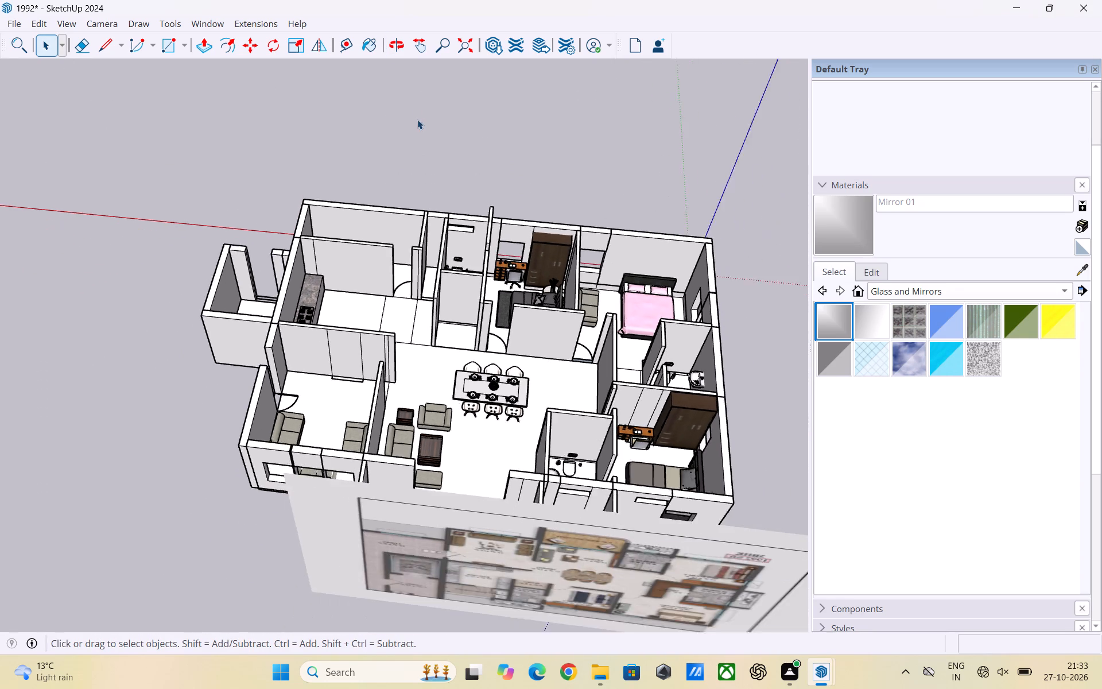
Inspect the dining area and the walls around it from the living room side.
scroll(504, 272, up, 3)
middle_drag(487, 335, 553, 281)
scroll(513, 354, up, 3)
middle_drag(447, 397, 589, 383)
scroll(568, 395, up, 6)
middle_drag(498, 477, 628, 440)
scroll(603, 425, up, 1)
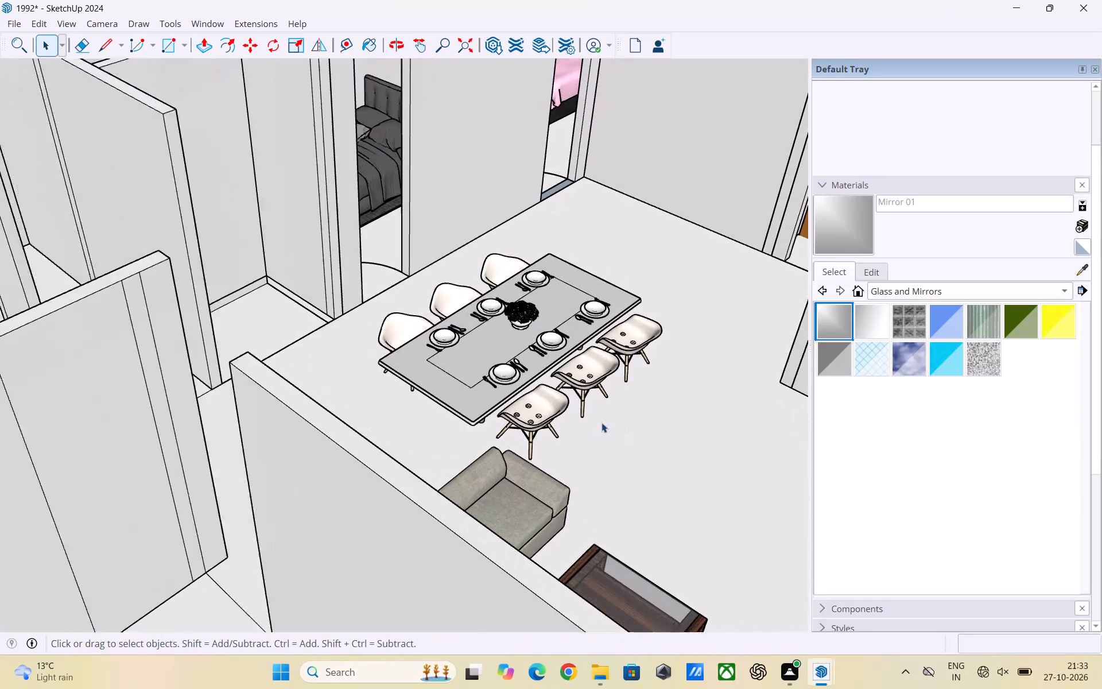
Move the dining table set with its six chairs slightly toward the kitchen side of the dining area.
scroll(602, 423, up, 1)
scroll(562, 379, down, 3)
middle_drag(561, 393, 374, 523)
scroll(447, 409, down, 3)
scroll(487, 448, down, 2)
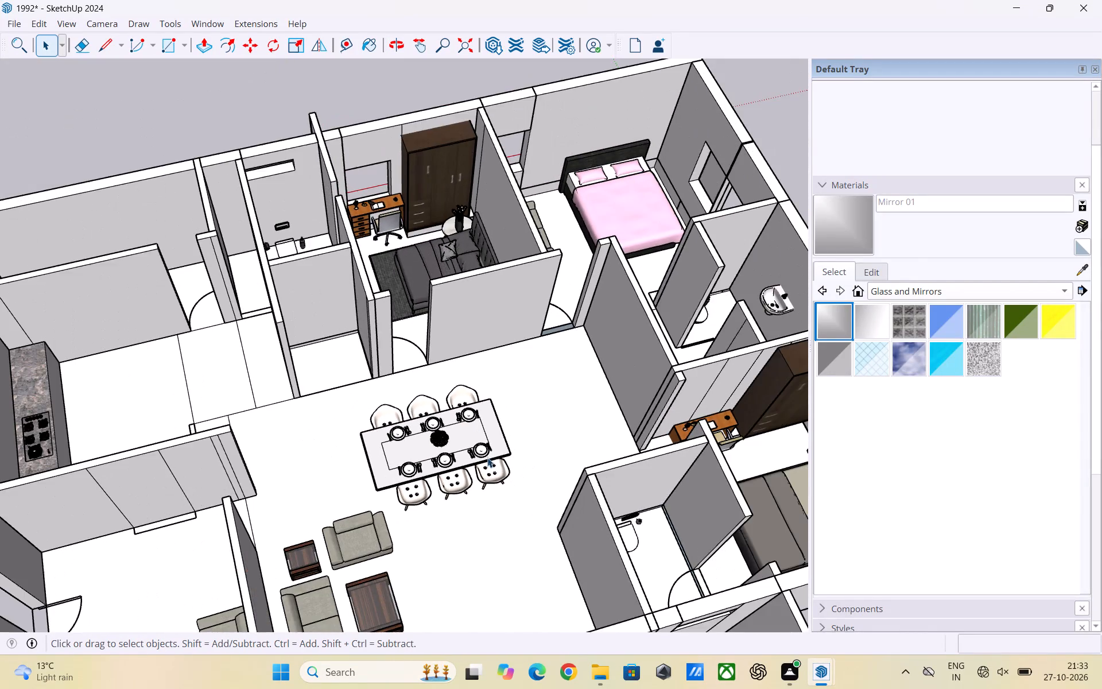
middle_drag(494, 478, 401, 499)
click(417, 465)
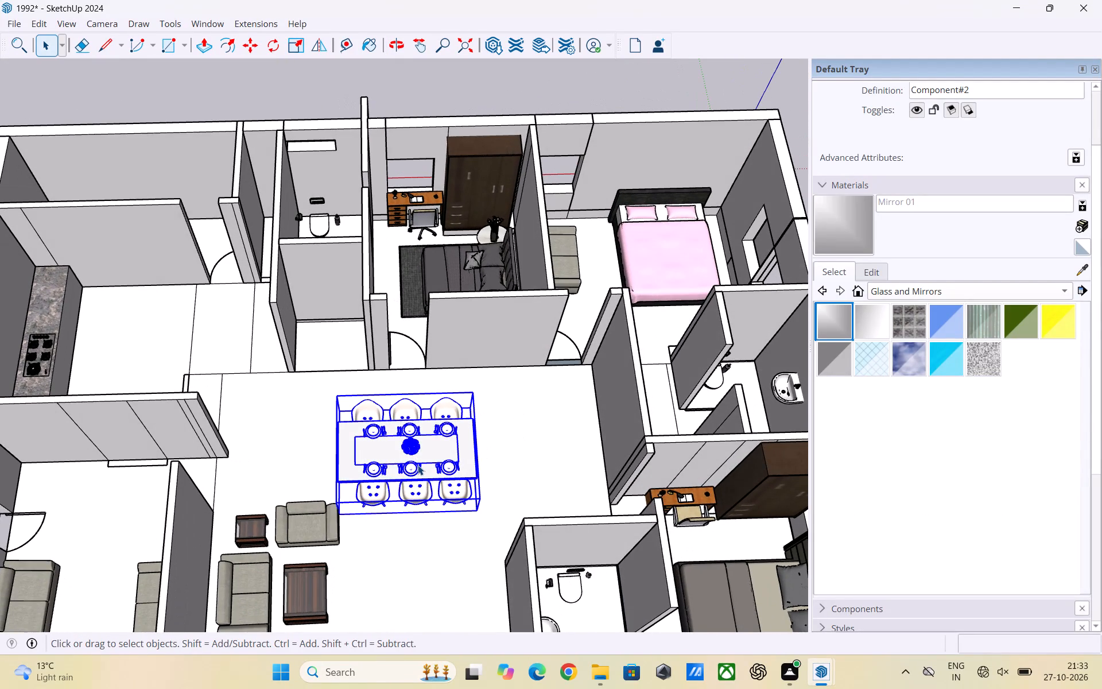
key(m)
click(414, 454)
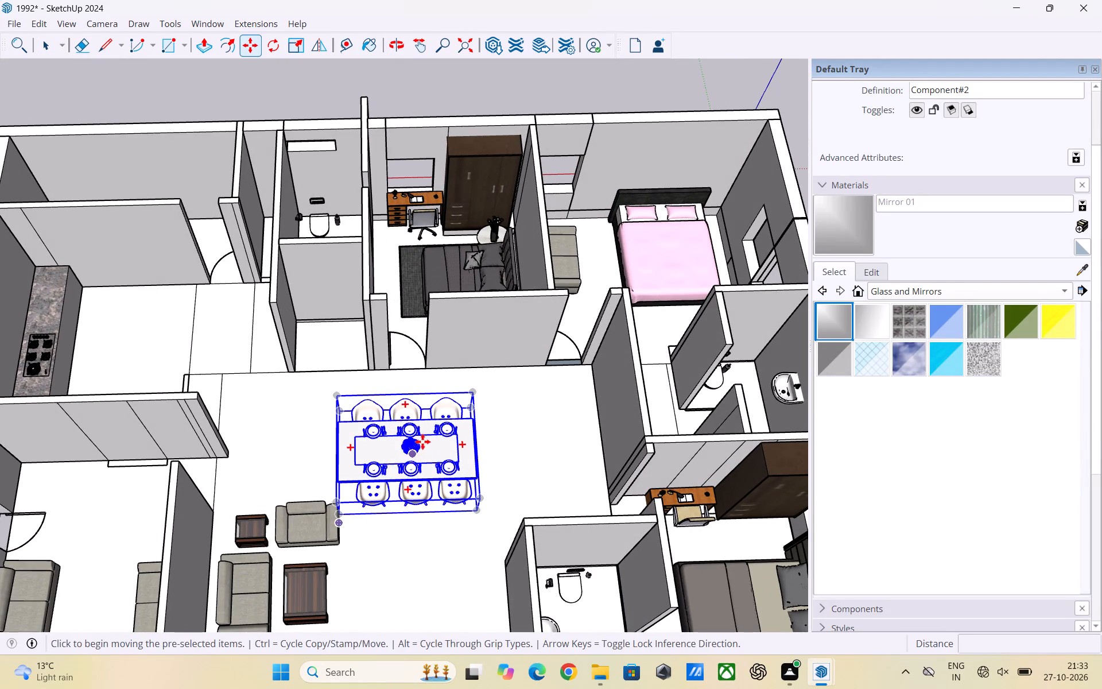
click(410, 451)
key(space)
key(space)
scroll(447, 432, down, 3)
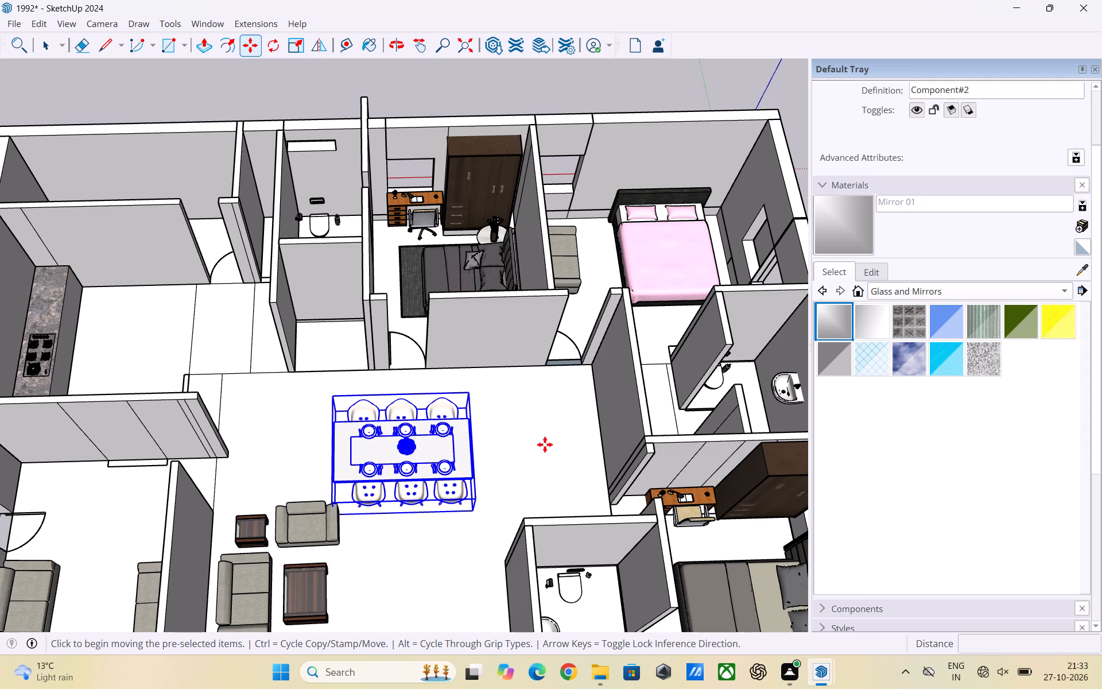
key(space)
scroll(486, 461, down, 6)
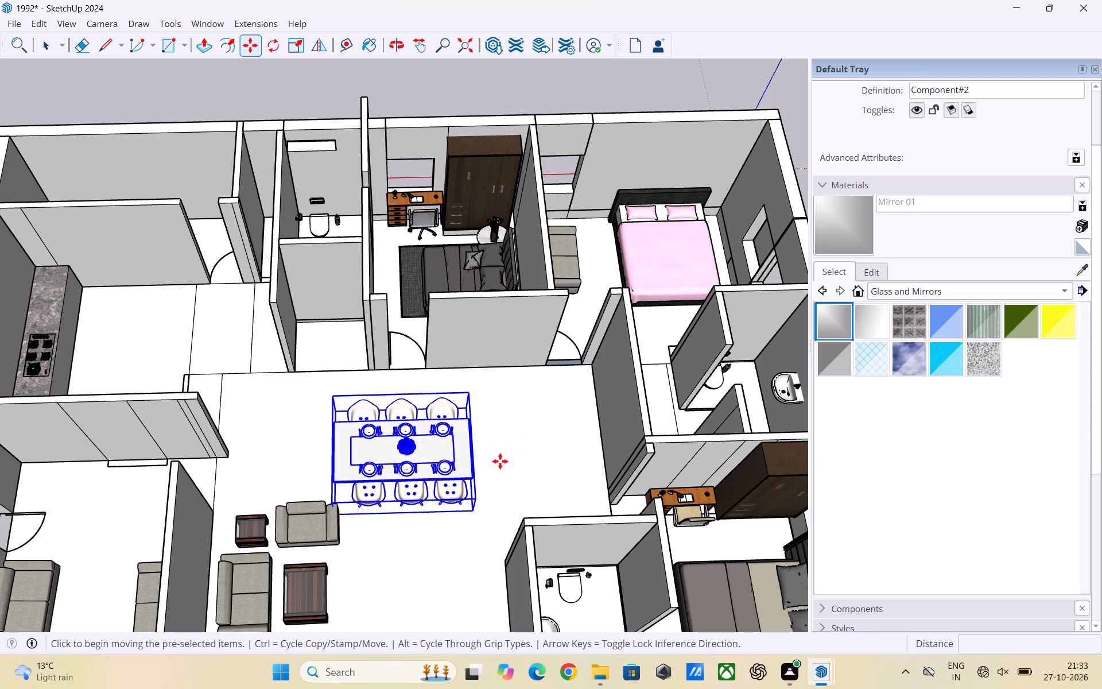
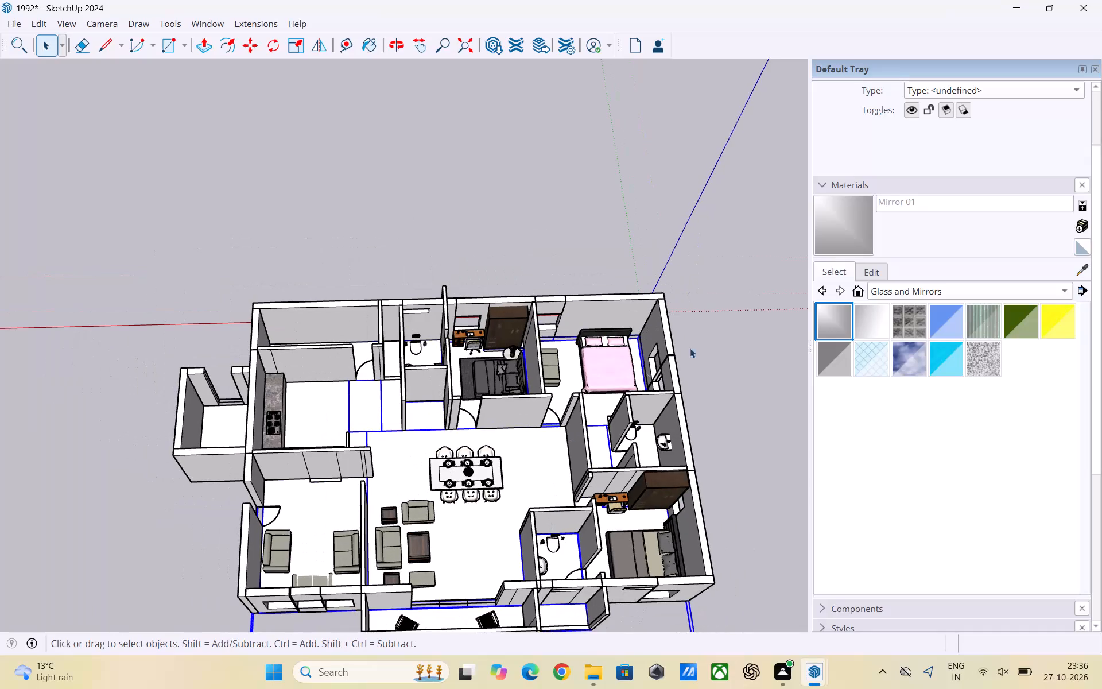
Clear the selection and review the furnished layout of the whole house from above, including the dining set's placement.
click(763, 378)
scroll(435, 318, down, 3)
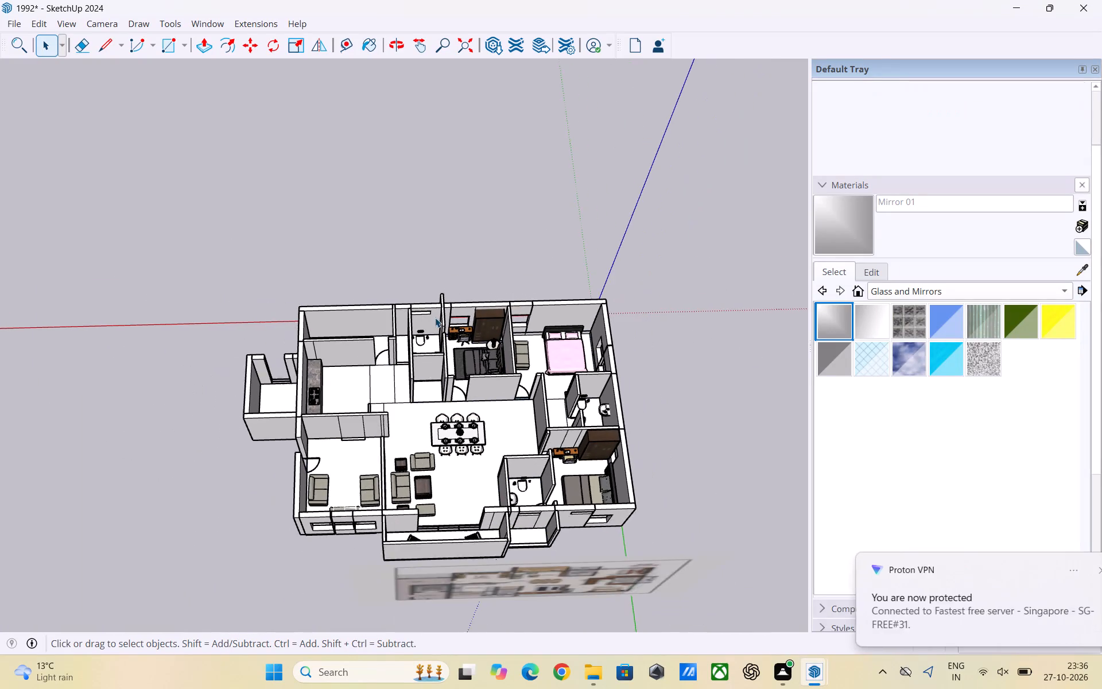
scroll(463, 390, down, 1)
scroll(496, 533, up, 7)
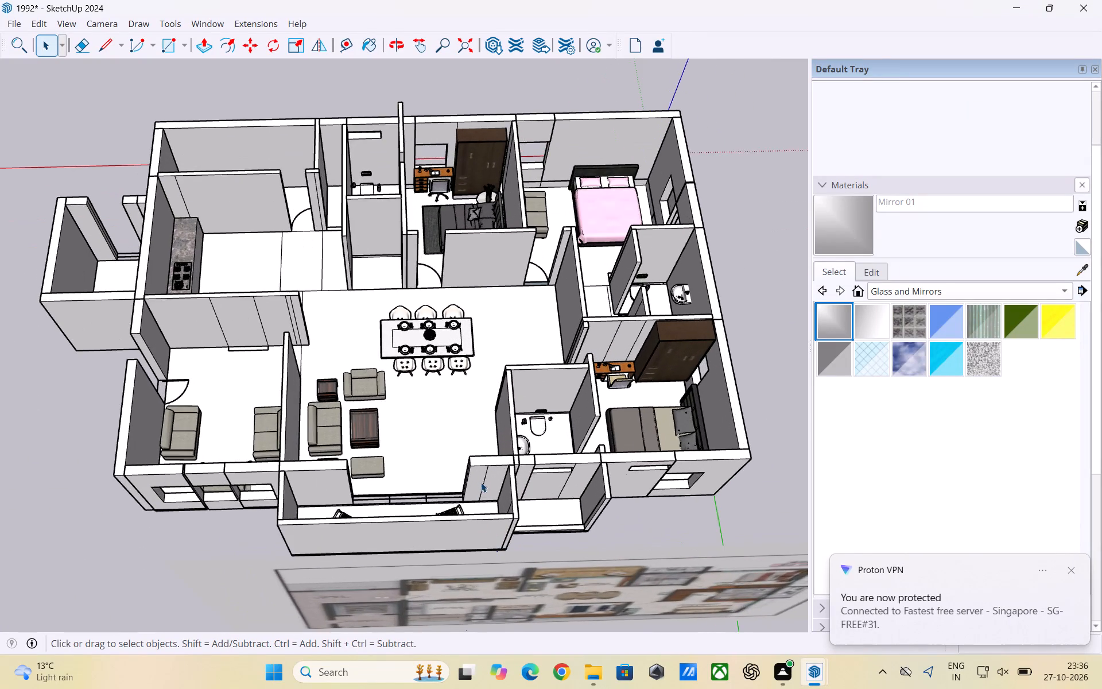
scroll(483, 480, down, 5)
middle_drag(441, 385, 432, 463)
scroll(417, 342, up, 4)
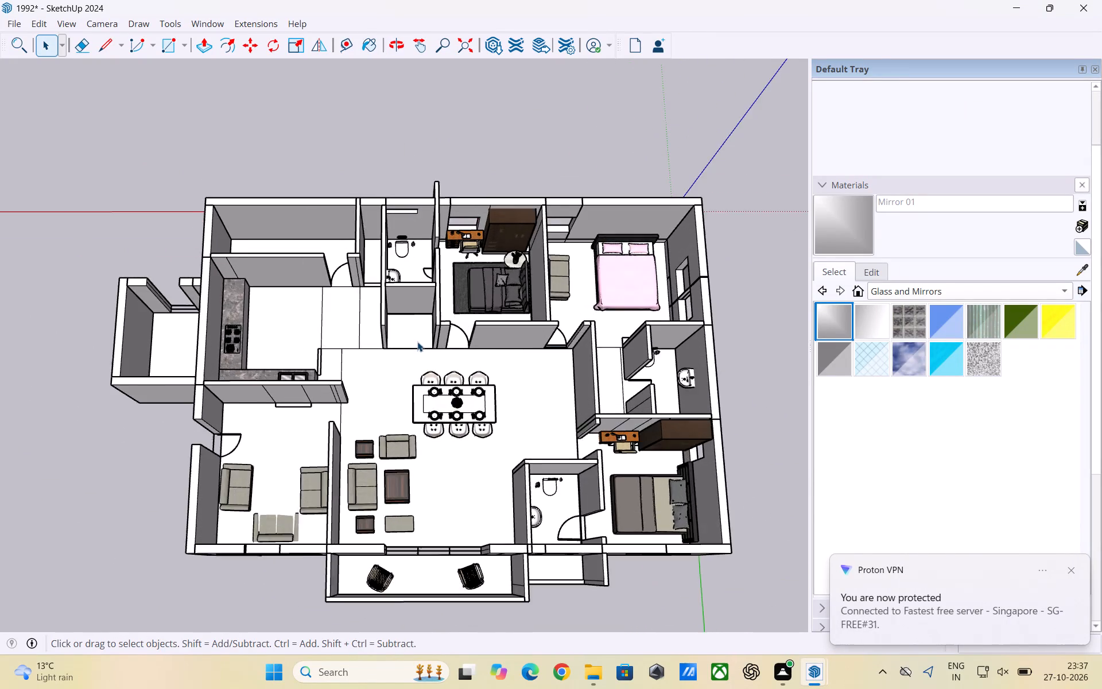
scroll(417, 342, up, 1)
scroll(257, 282, down, 5)
scroll(478, 393, up, 2)
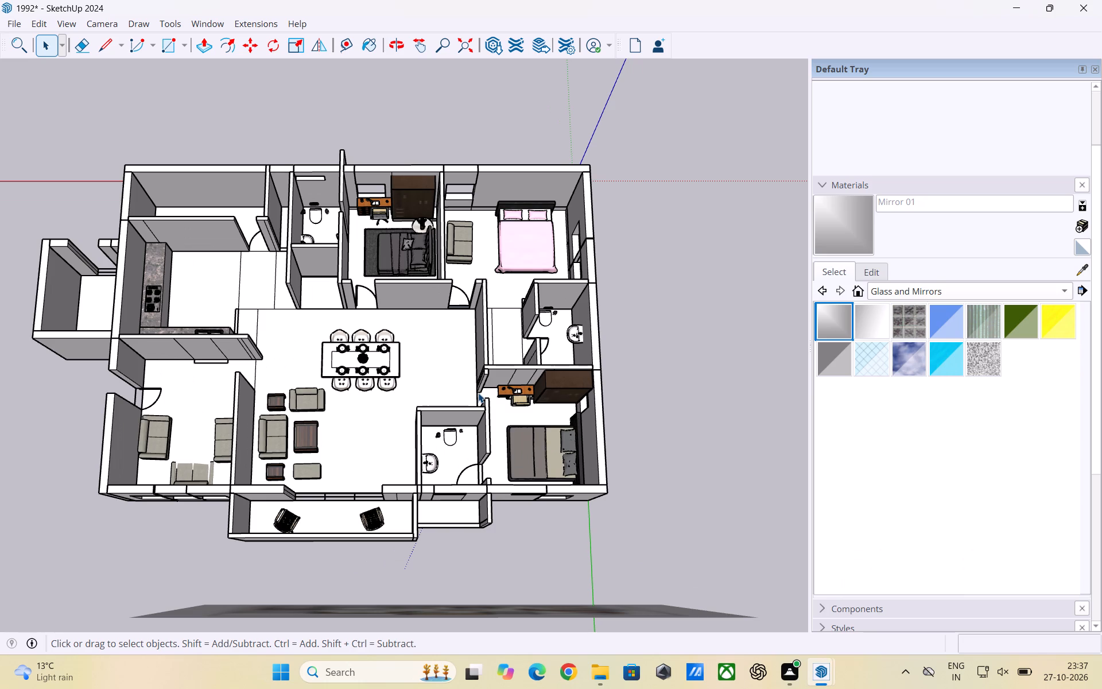
scroll(478, 393, down, 1)
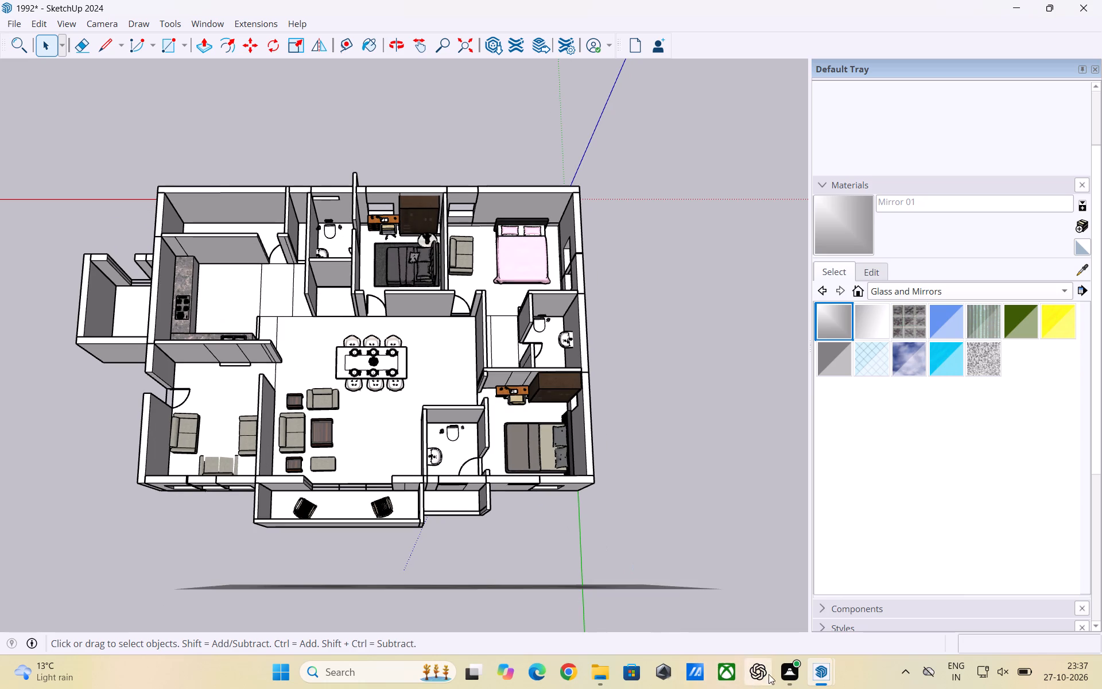
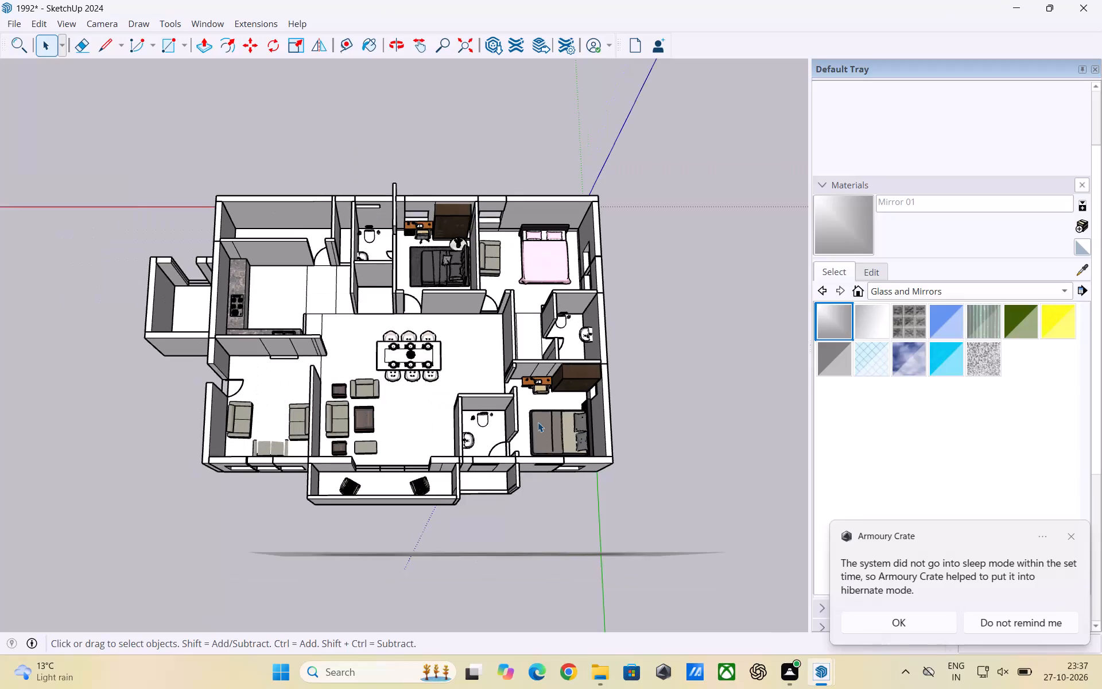
Review the furnished layout of the whole house from above, covering the bedrooms, dining area, living area and balconies.
scroll(533, 420, up, 5)
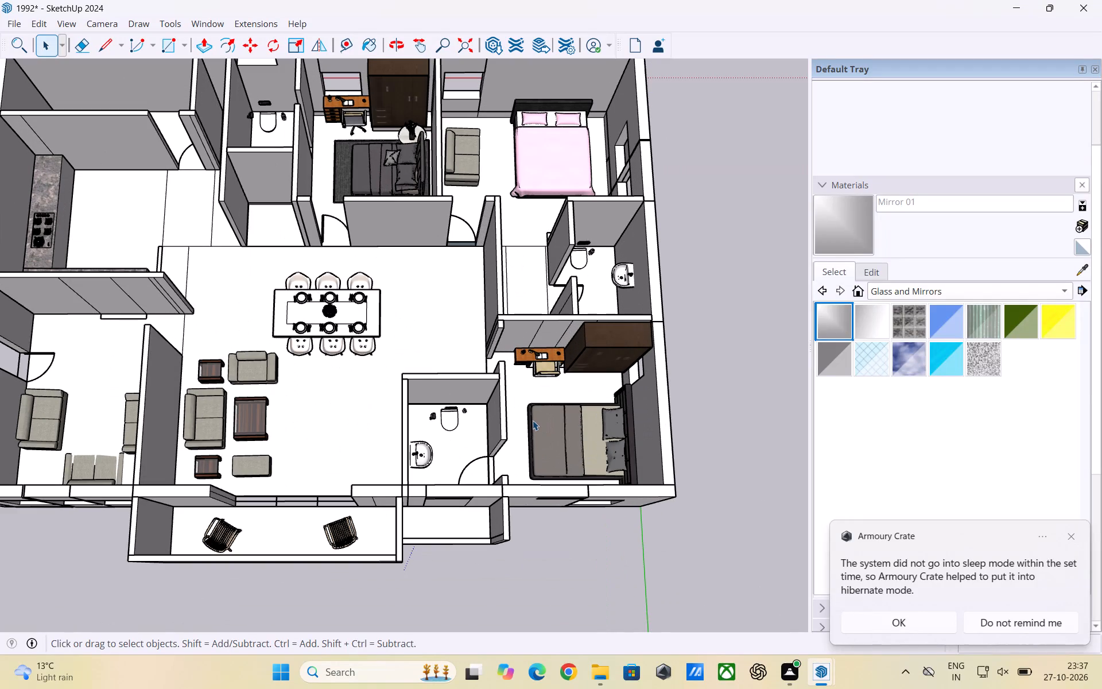
scroll(533, 420, up, 2)
scroll(611, 413, down, 5)
scroll(451, 515, up, 2)
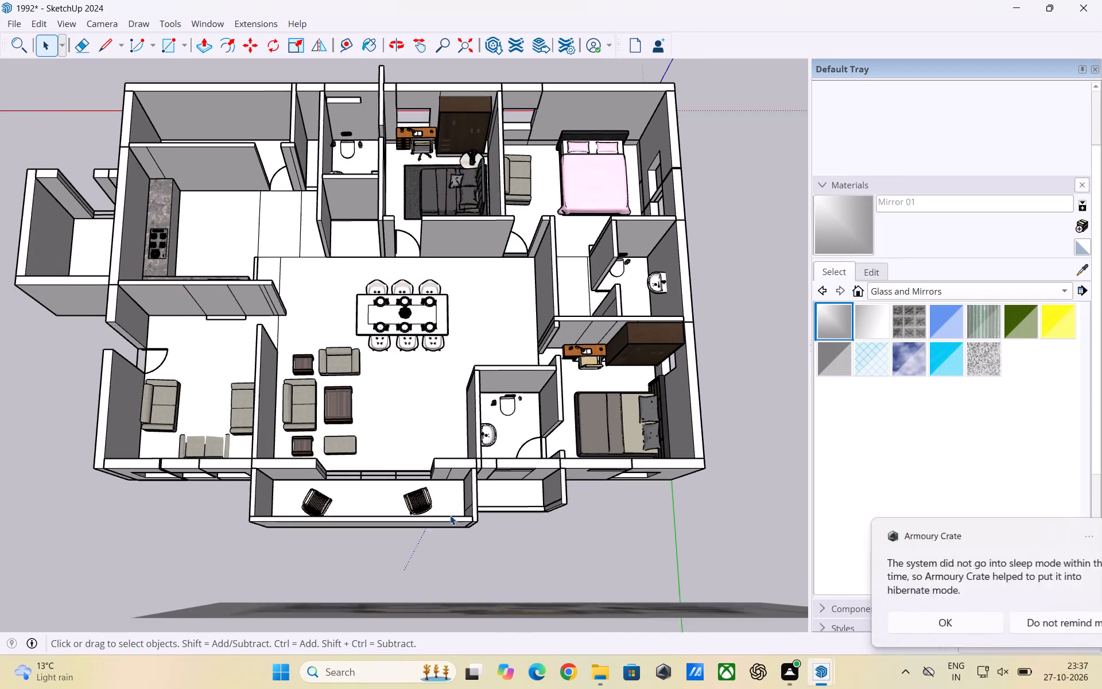
scroll(443, 504, up, 2)
middle_drag(438, 501, 443, 435)
scroll(459, 396, down, 6)
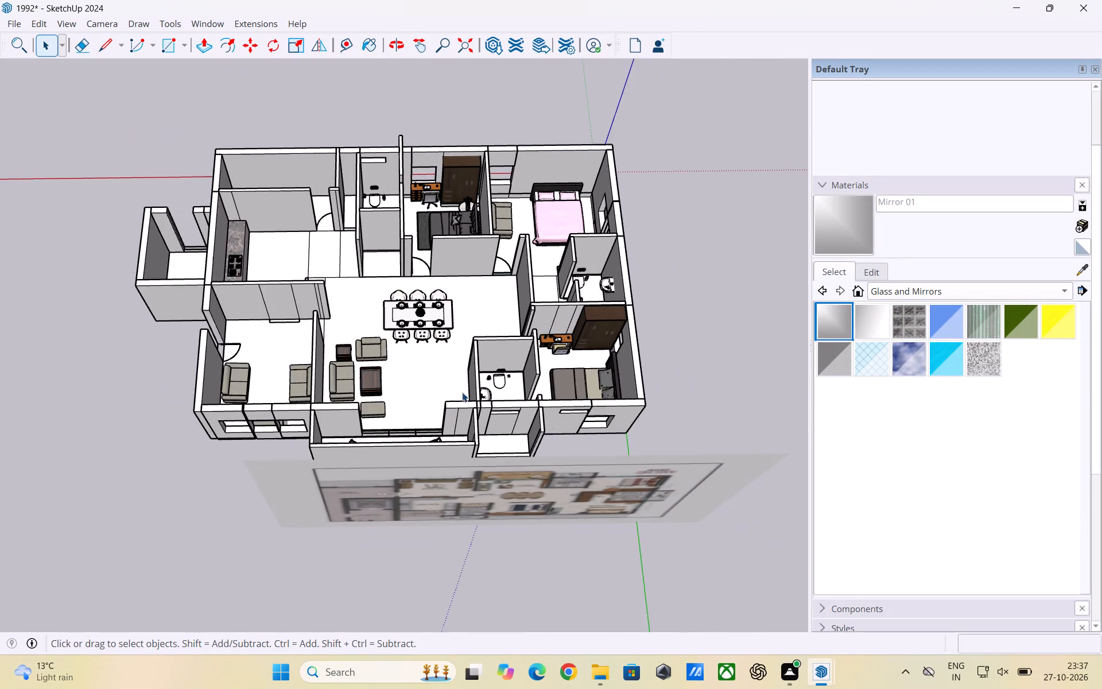
middle_drag(470, 392, 467, 458)
scroll(405, 315, up, 2)
scroll(541, 366, down, 3)
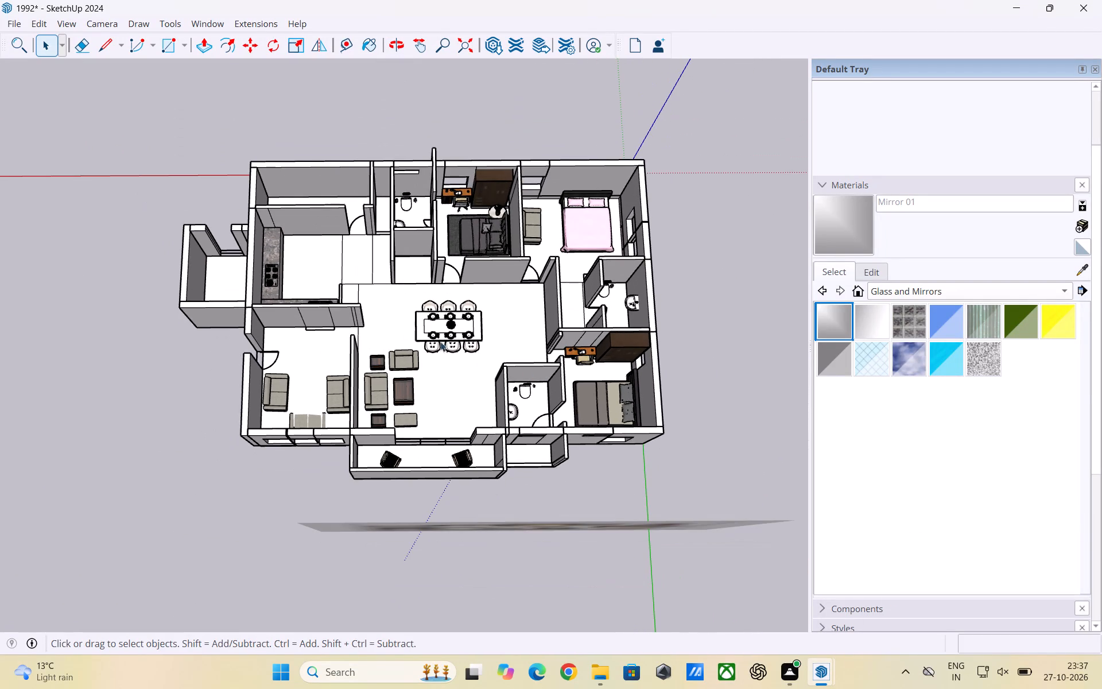
scroll(405, 324, up, 3)
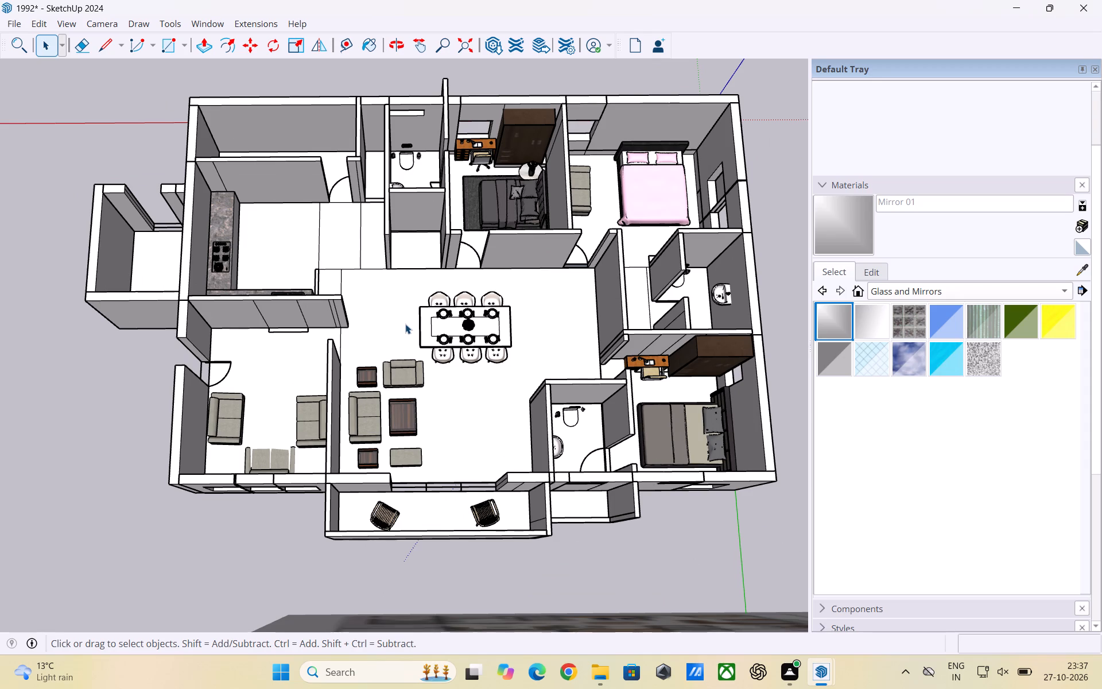
scroll(219, 343, down, 3)
Delete the blank face covering one half of the window opening in the pink-bed bedroom and exit the group.
middle_drag(403, 332, 565, 273)
scroll(501, 146, up, 1)
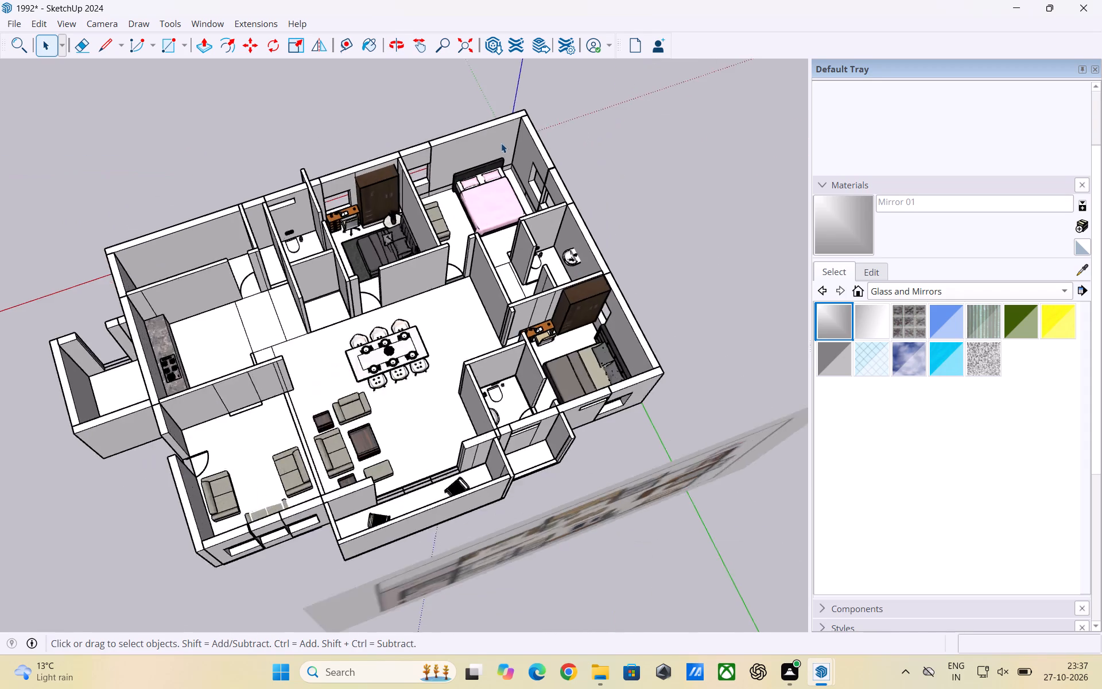
scroll(501, 143, up, 2)
middle_drag(504, 193, 606, 152)
scroll(517, 177, up, 3)
middle_drag(467, 184, 650, 140)
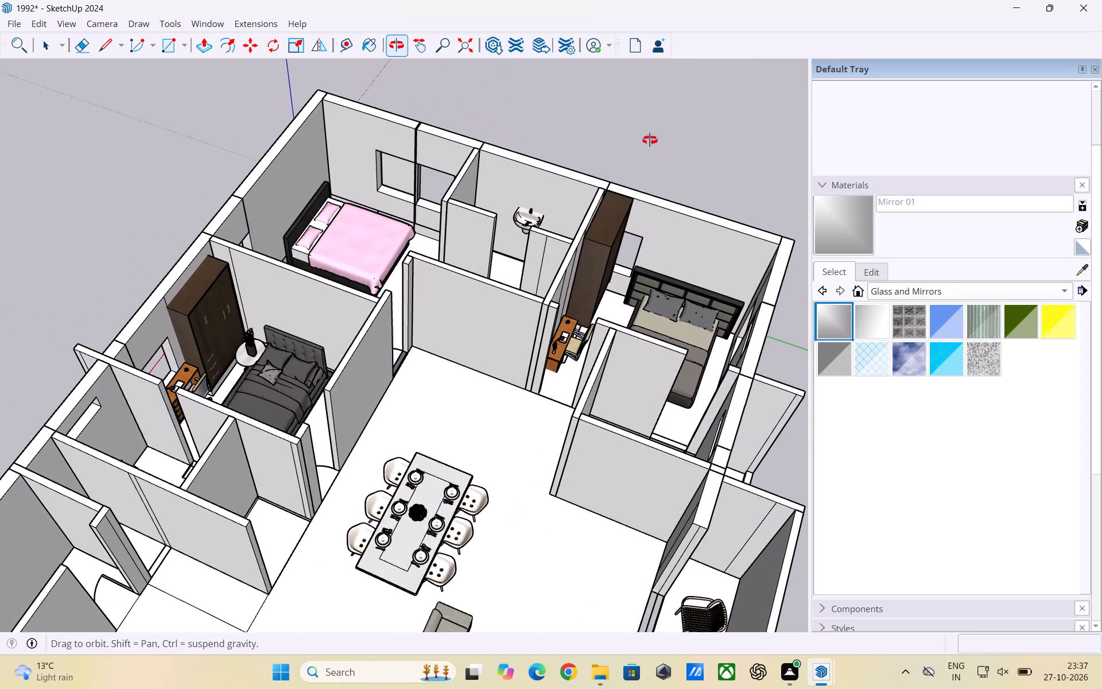
middle_drag(650, 140, 651, 140)
scroll(420, 230, up, 2)
middle_drag(430, 220, 646, 125)
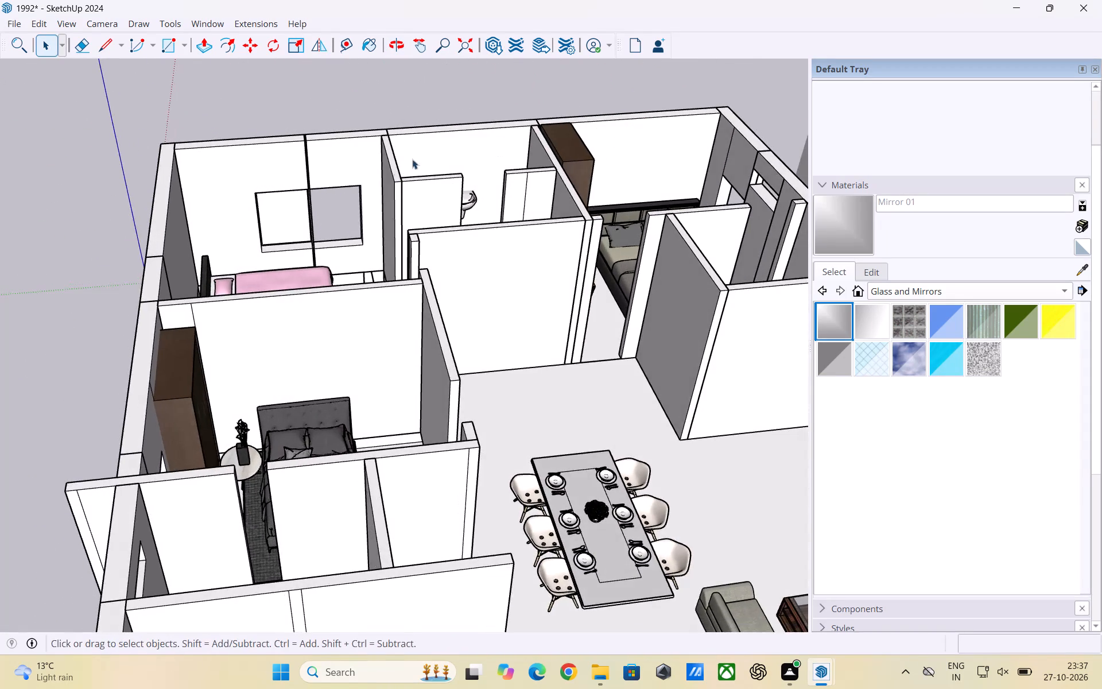
scroll(362, 191, up, 2)
click(265, 215)
triple_click(266, 217)
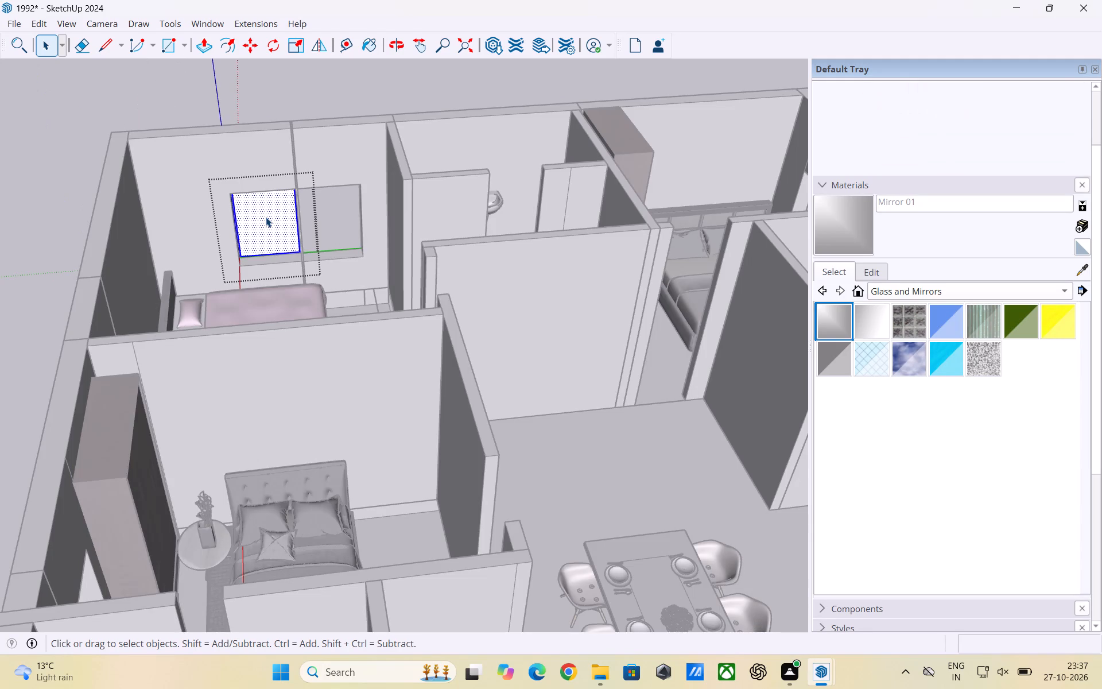
key(Delete)
scroll(307, 235, down, 14)
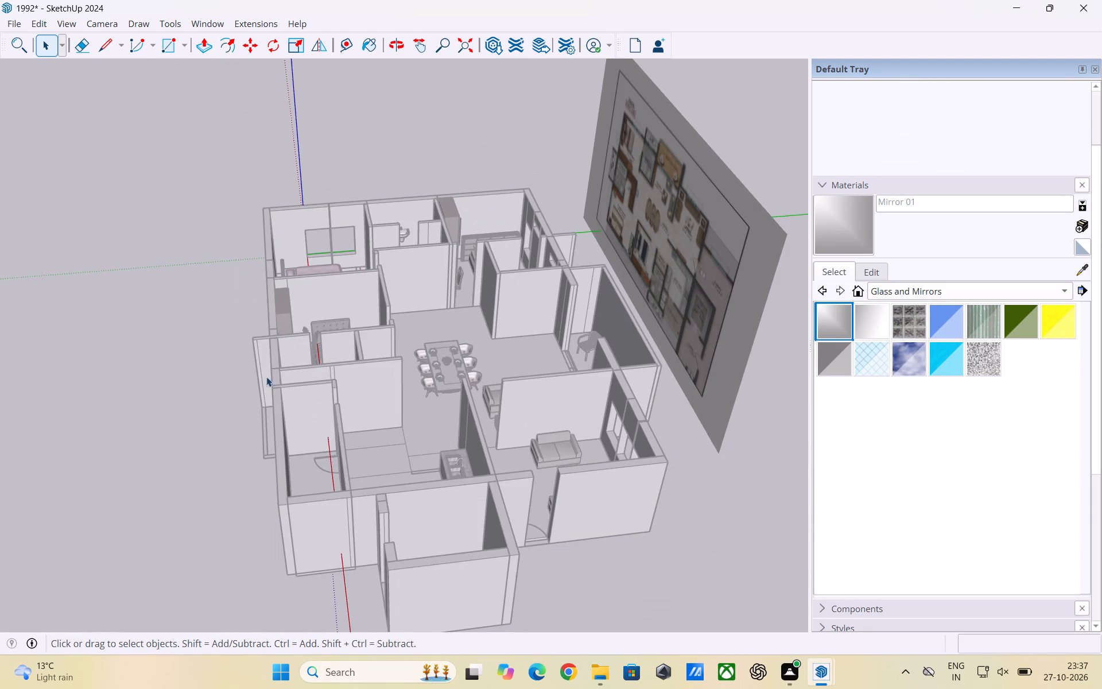
click(164, 284)
Draw a horizontal 15' by 12' rectangle across the wall tops to cover the pink-bed bedroom.
scroll(301, 304, up, 3)
middle_drag(324, 295, 328, 433)
scroll(247, 229, down, 9)
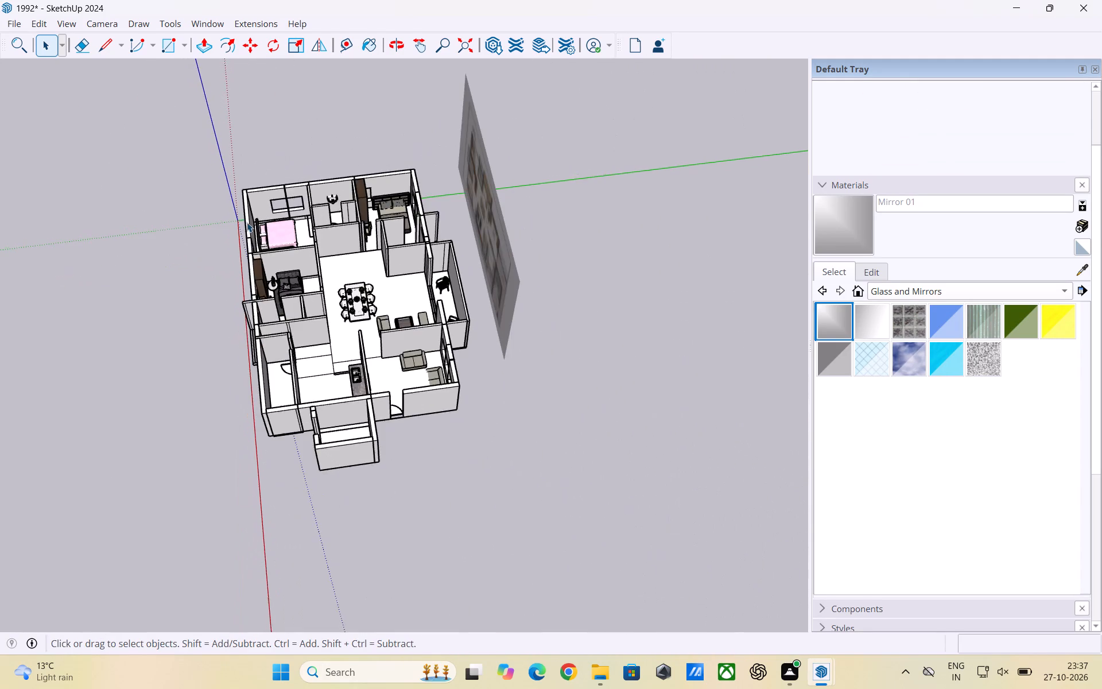
middle_drag(282, 235, 302, 366)
scroll(292, 222, up, 5)
scroll(203, 187, up, 2)
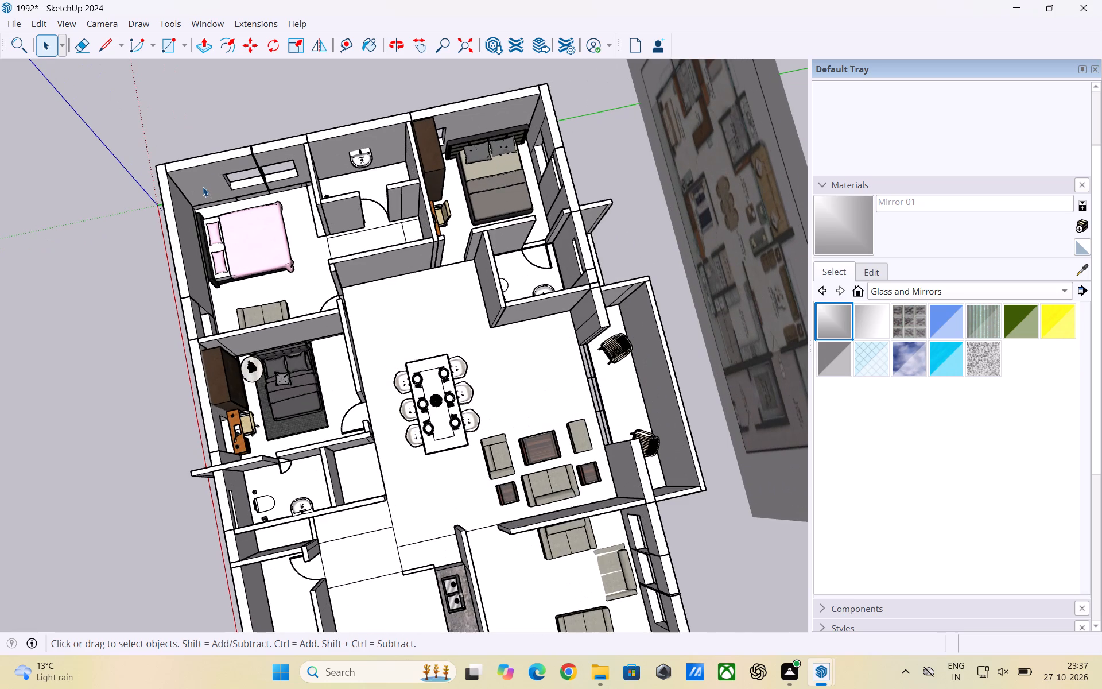
key(r)
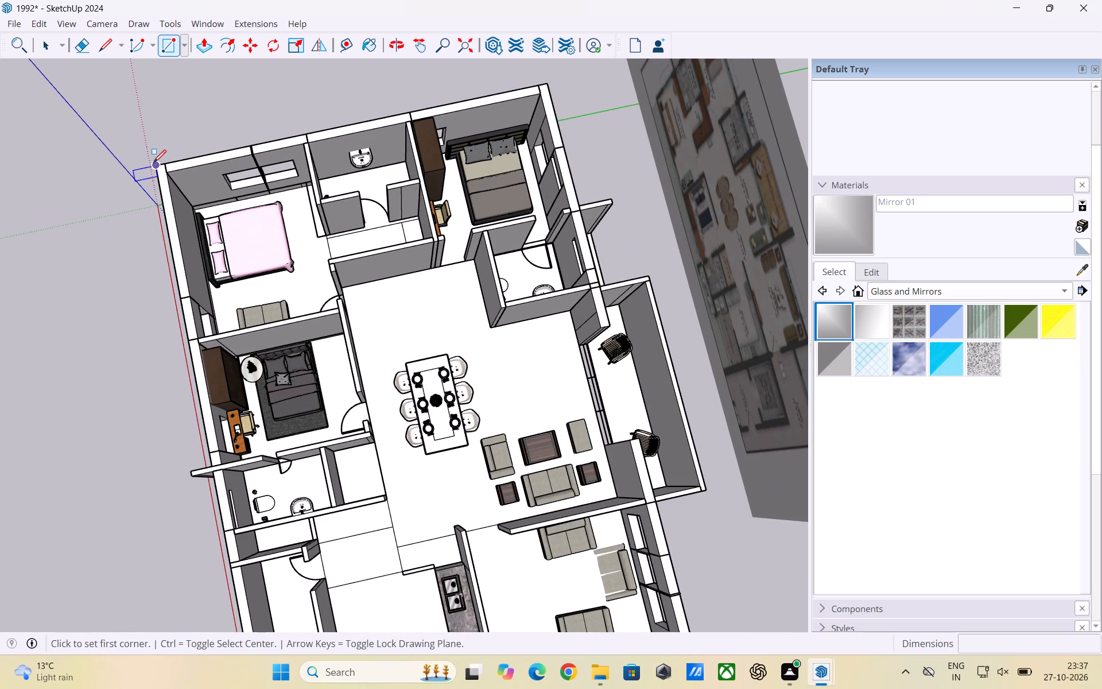
click(153, 162)
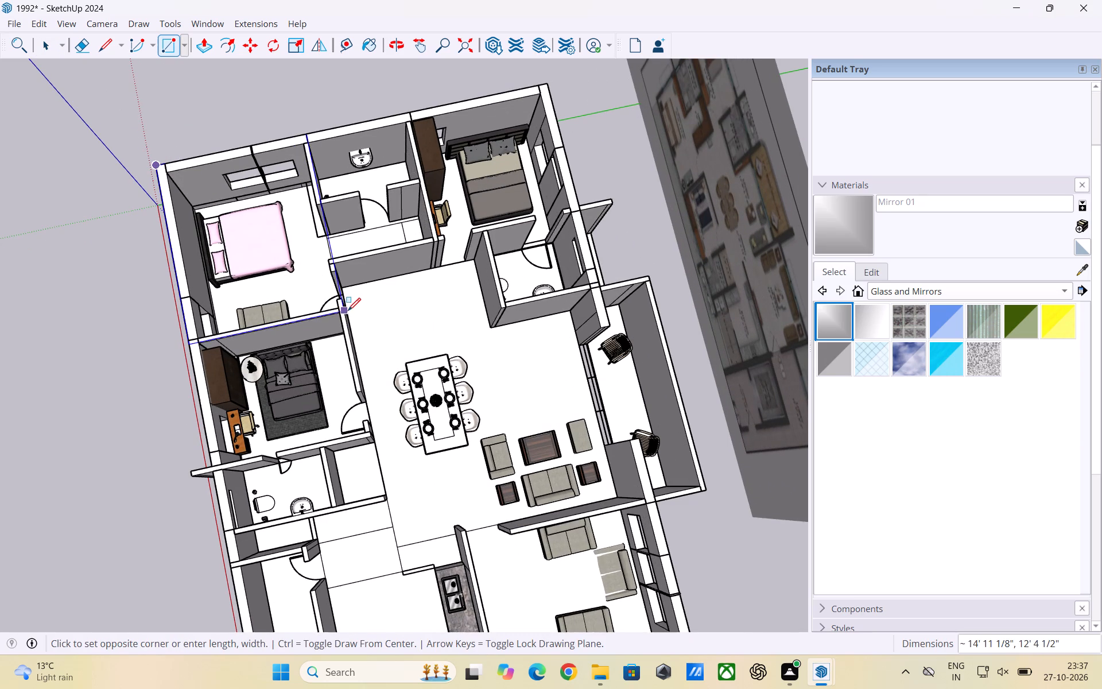
scroll(344, 309, up, 5)
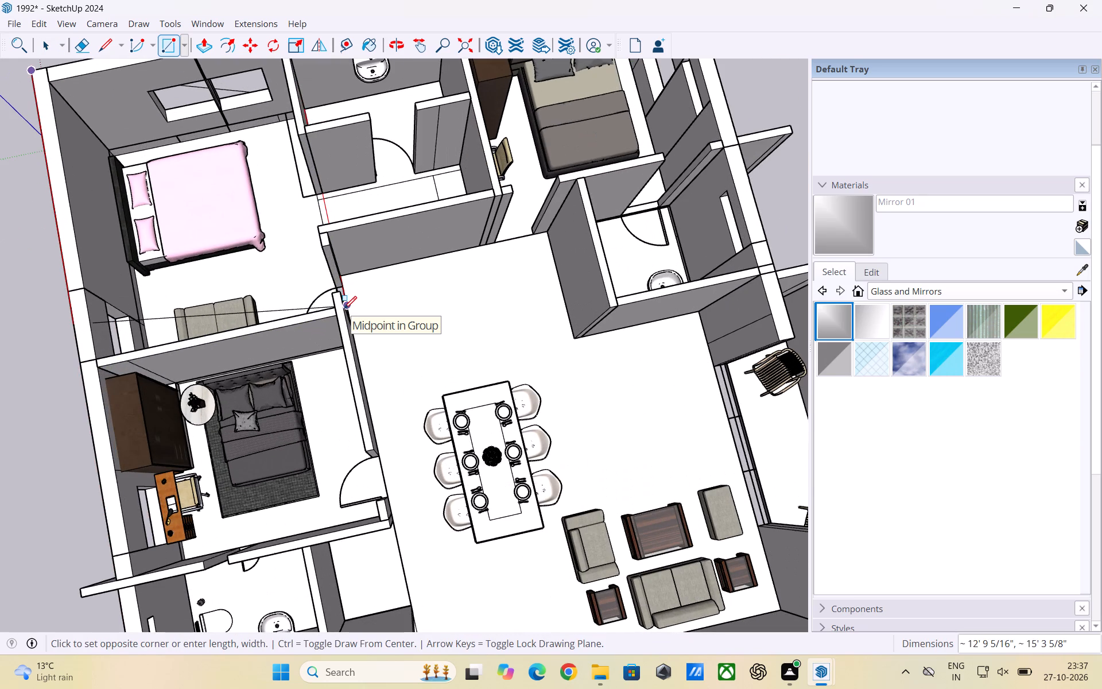
key(Up)
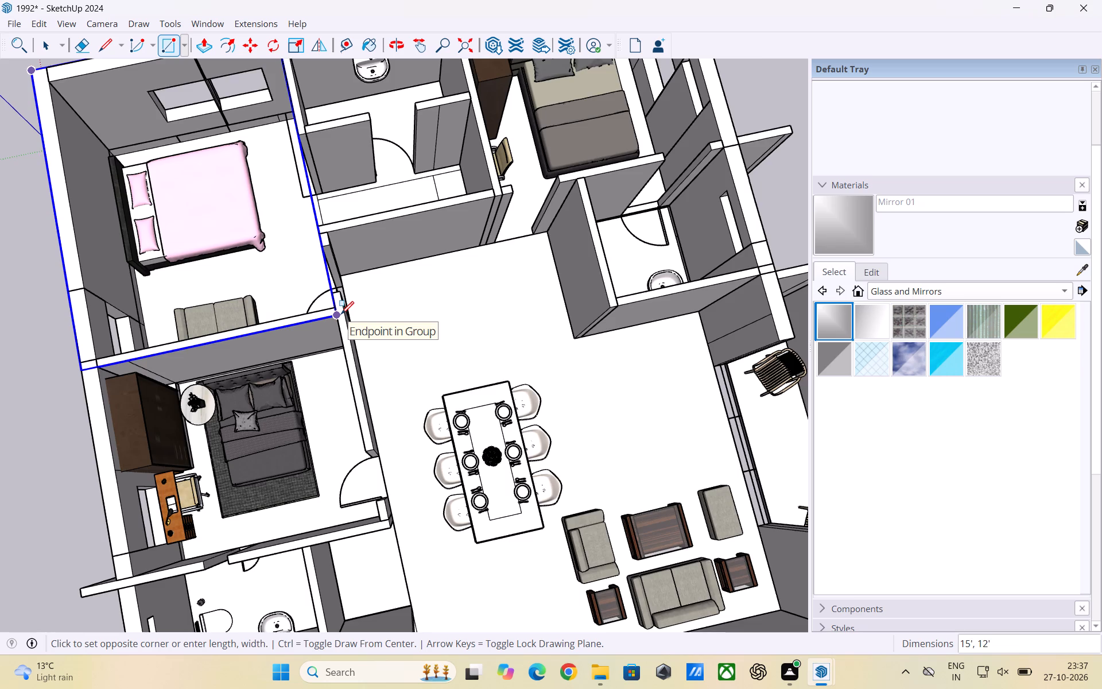
scroll(341, 314, up, 2)
click(341, 314)
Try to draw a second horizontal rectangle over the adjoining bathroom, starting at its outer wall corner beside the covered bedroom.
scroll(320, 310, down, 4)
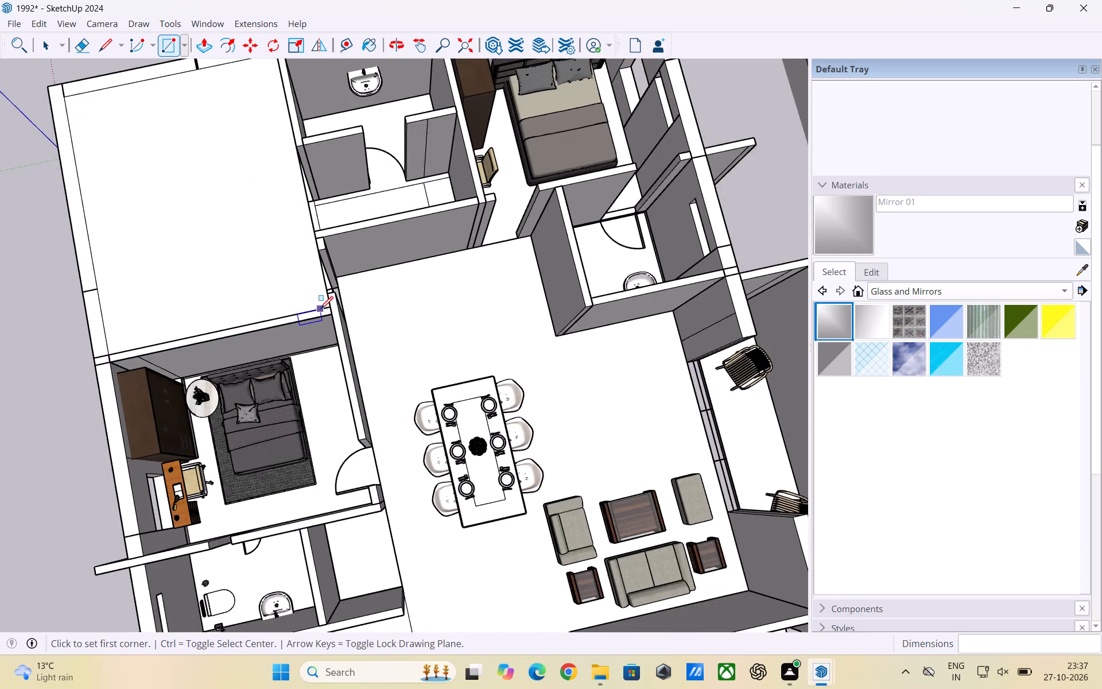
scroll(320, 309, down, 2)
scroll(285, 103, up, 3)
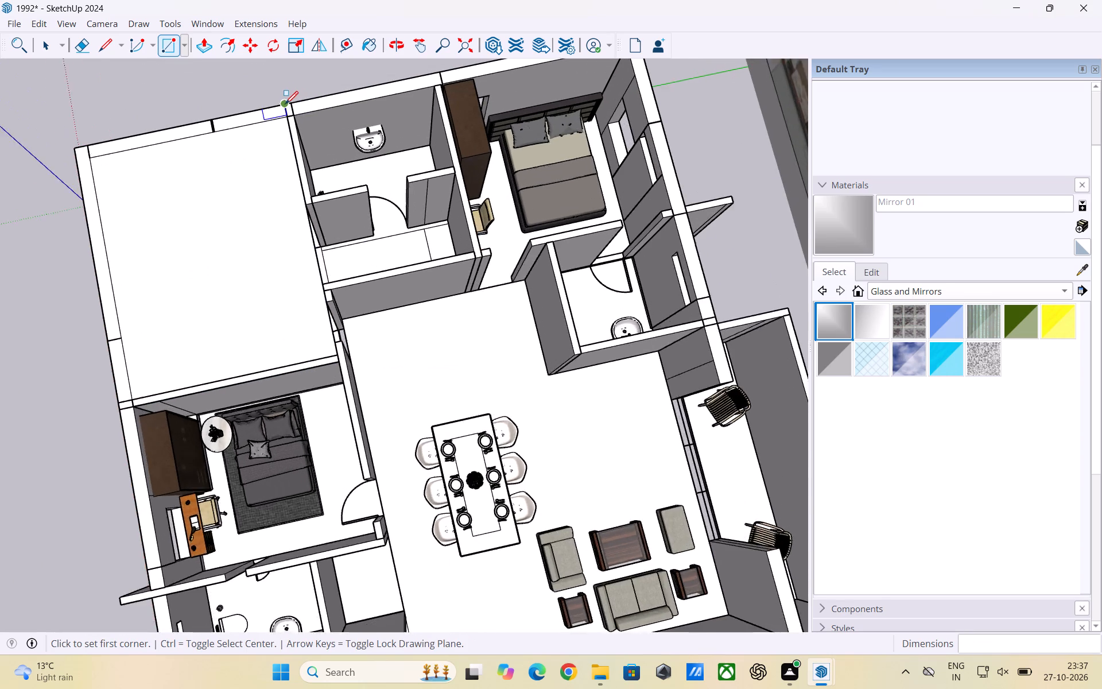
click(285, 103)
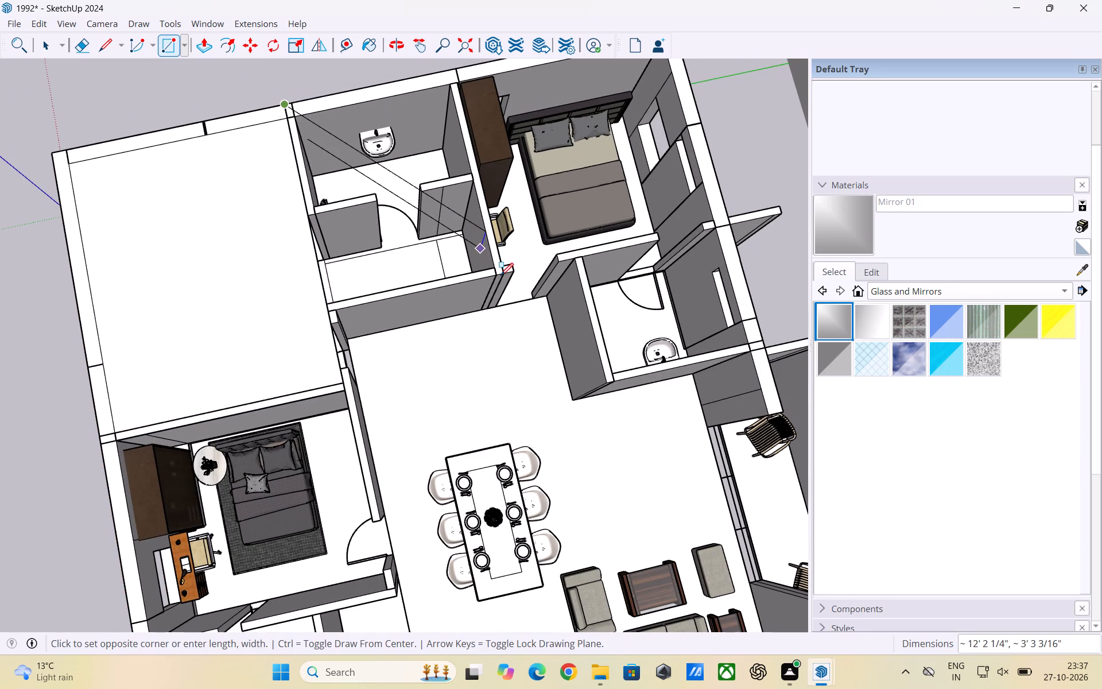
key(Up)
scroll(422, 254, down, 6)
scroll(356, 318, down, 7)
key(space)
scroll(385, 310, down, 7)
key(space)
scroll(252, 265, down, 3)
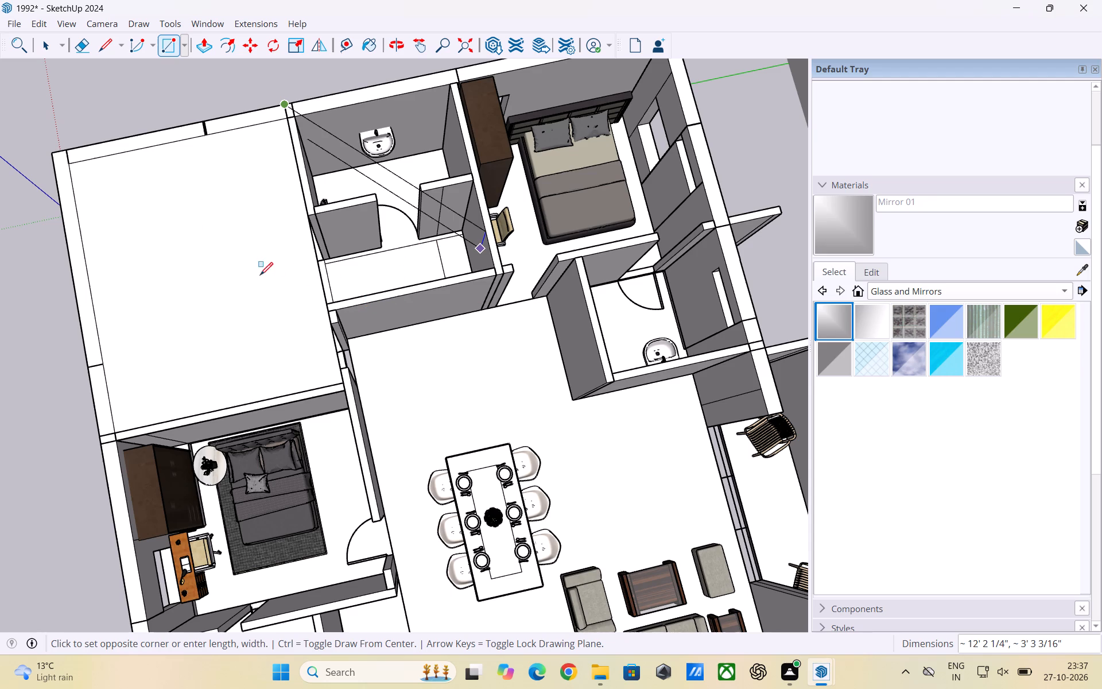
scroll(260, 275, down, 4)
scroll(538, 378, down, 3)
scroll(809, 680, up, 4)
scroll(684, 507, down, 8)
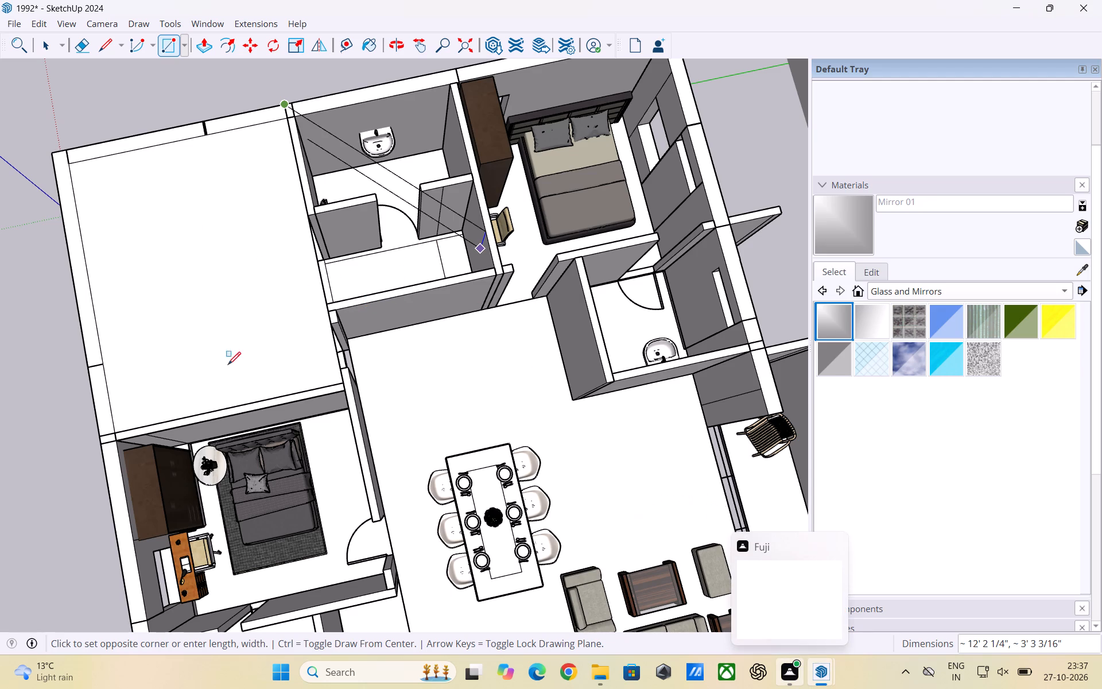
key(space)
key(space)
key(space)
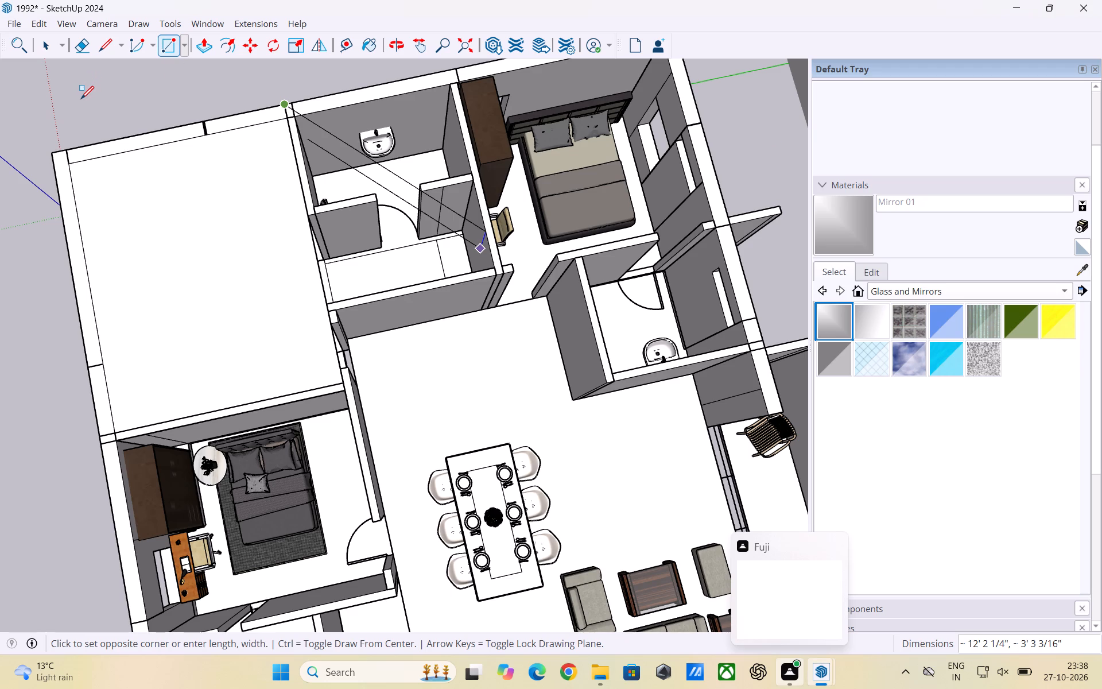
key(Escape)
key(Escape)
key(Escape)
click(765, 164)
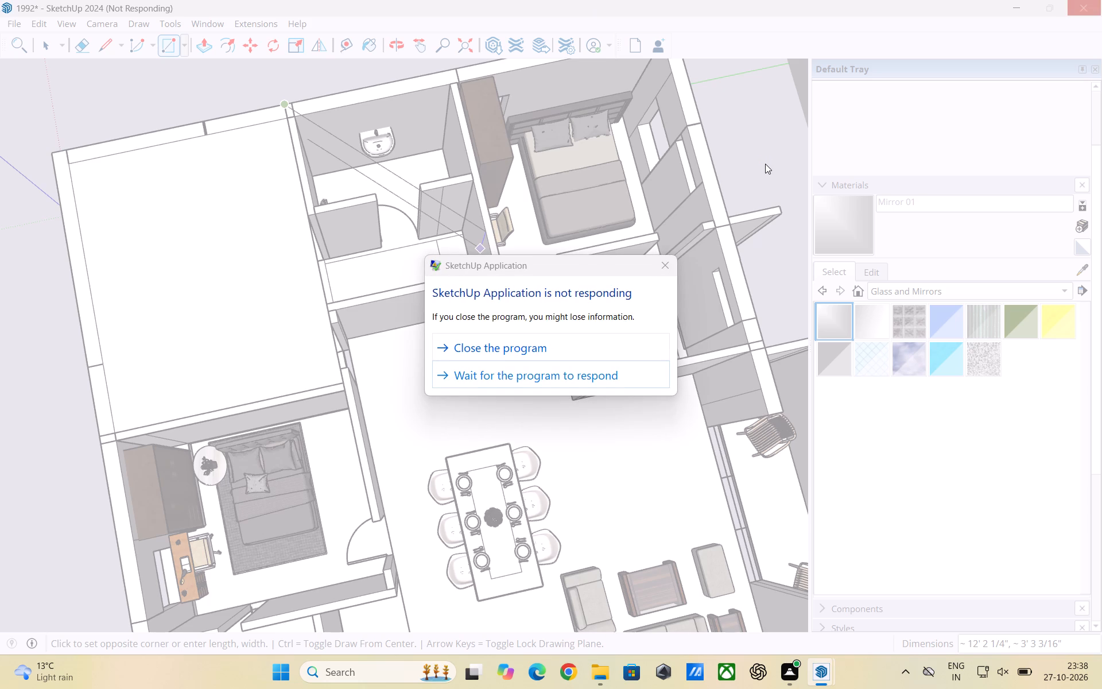
Close the unresponsive SketchUp program.
click(525, 346)
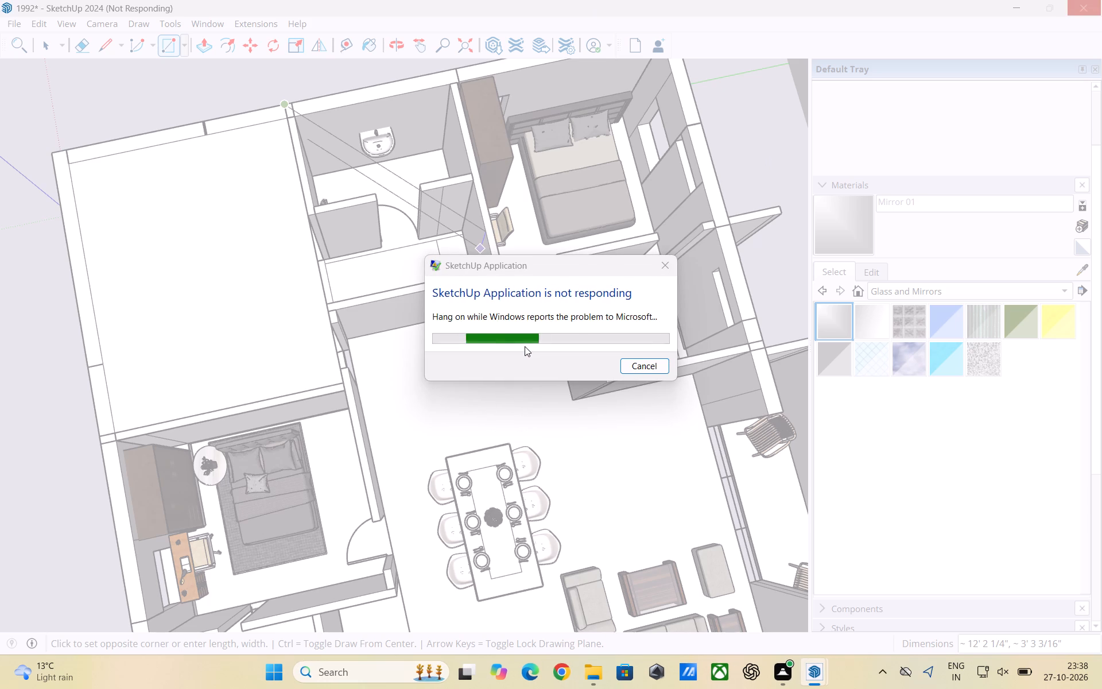
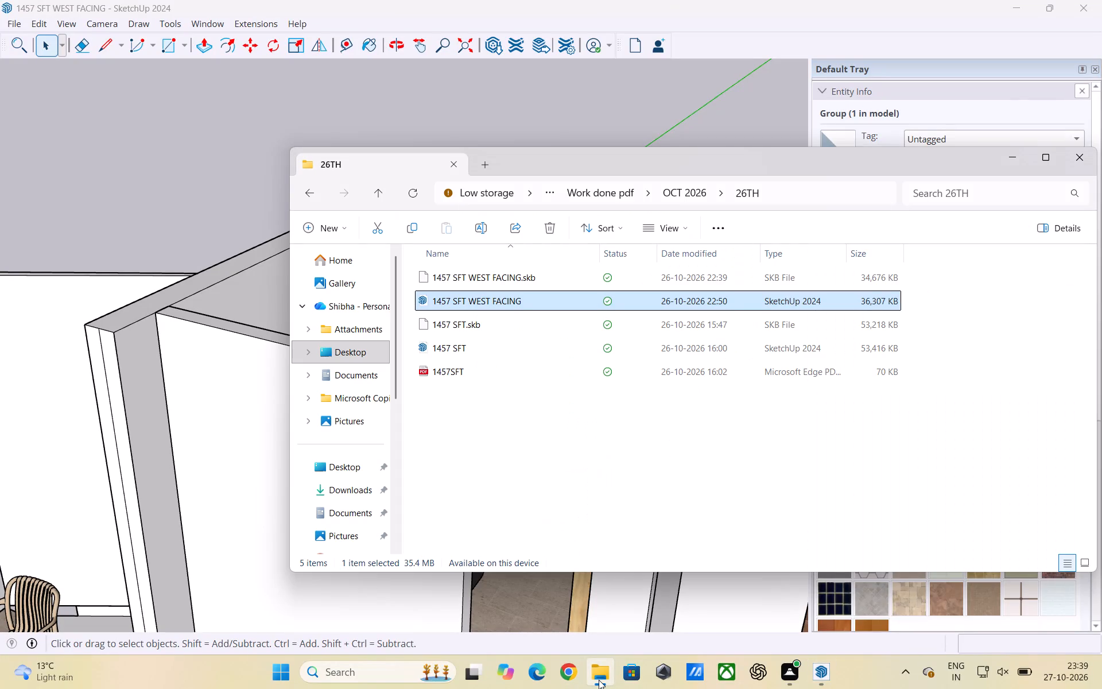
Reopen the 1992 model from the Desktop folder and close the file browser window.
click(354, 467)
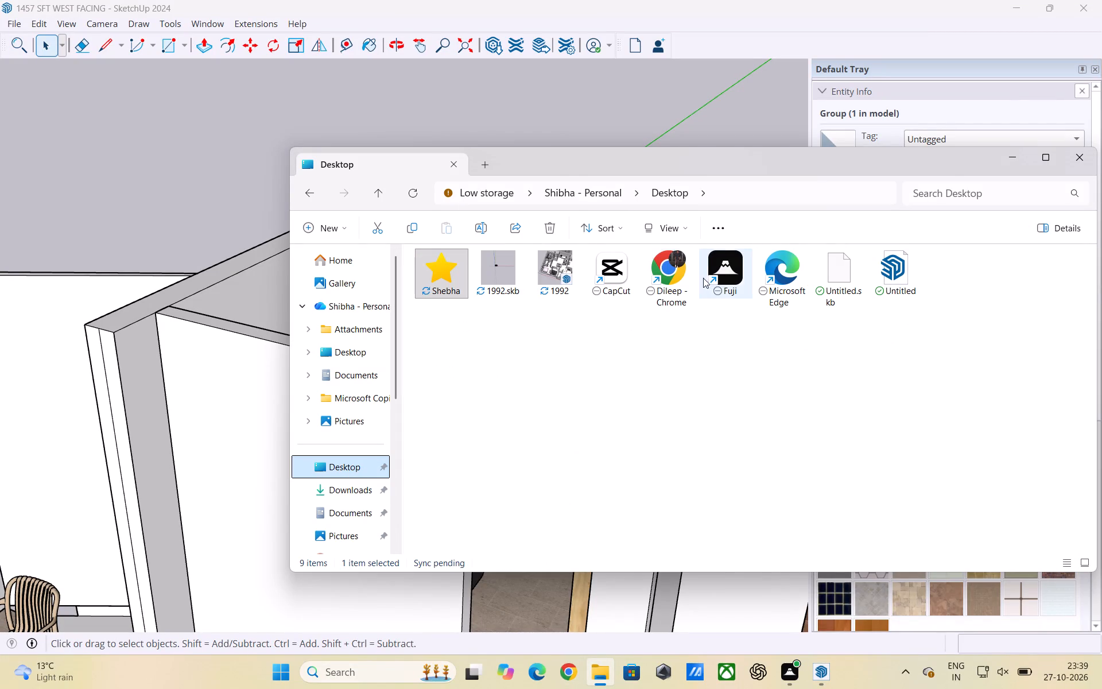
double_click(550, 277)
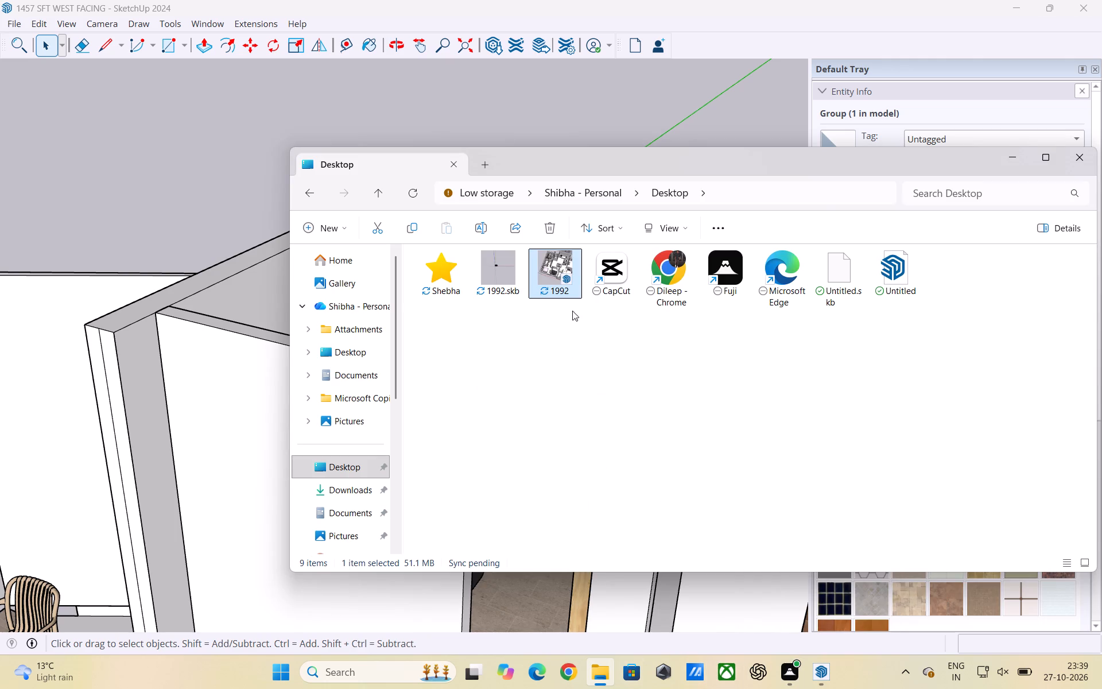
double_click(547, 276)
scroll(527, 302, up, 1)
double_click(556, 276)
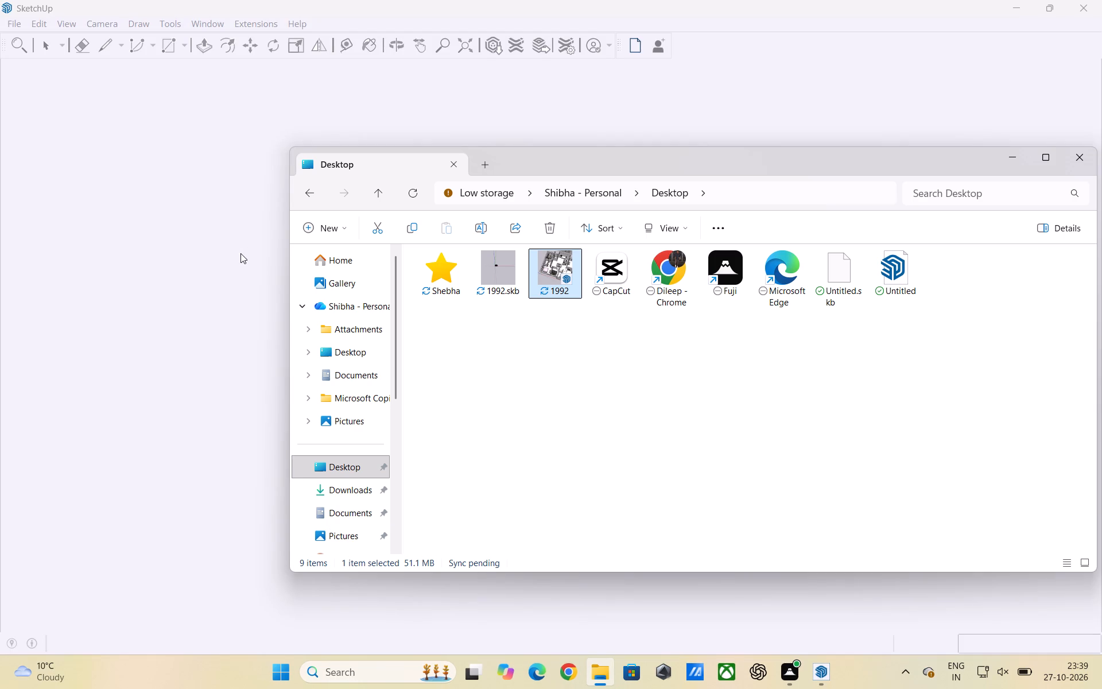
scroll(258, 319, down, 1)
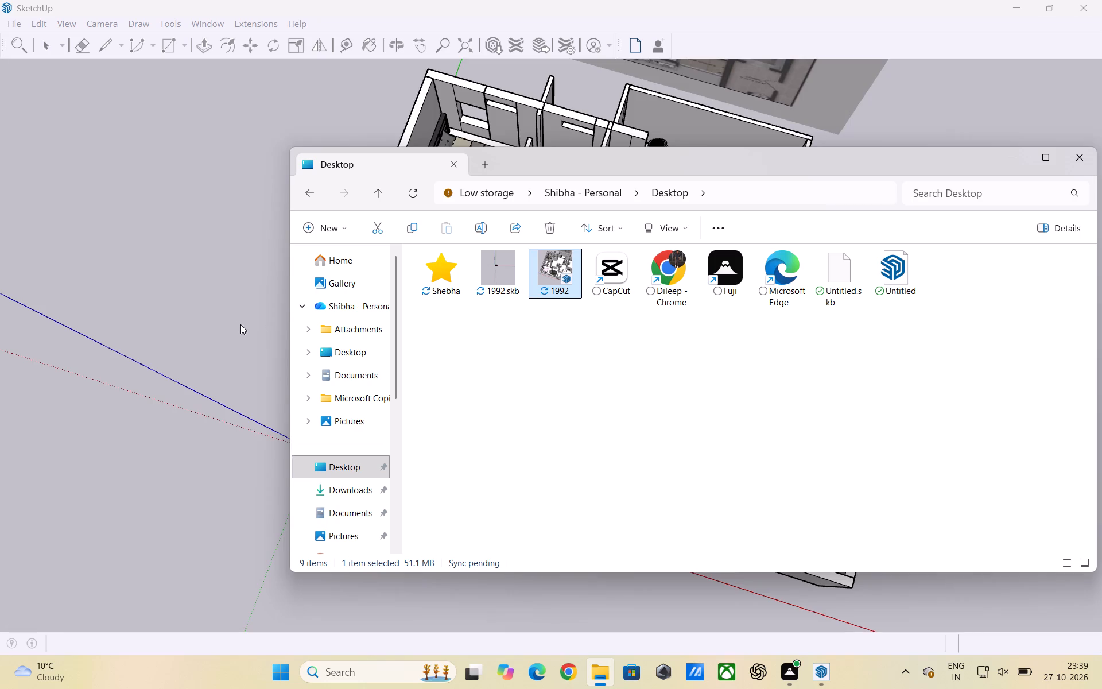
scroll(224, 309, down, 3)
click(1076, 167)
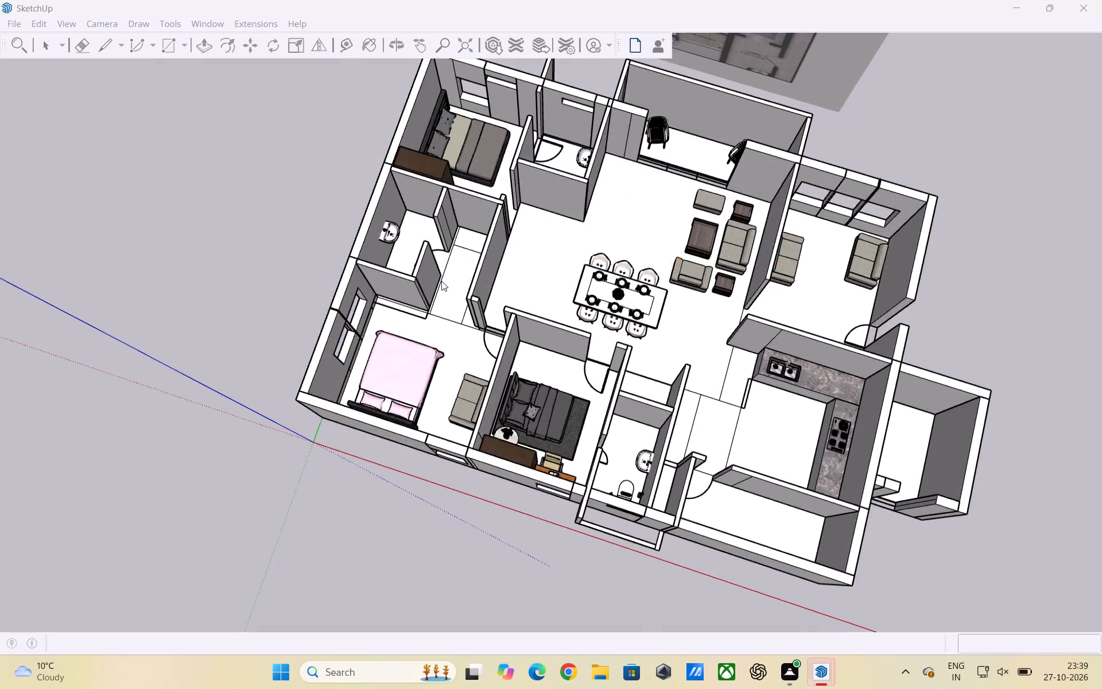
Examine the reopened house model and the window openings of the beige-bed bedroom.
scroll(441, 281, down, 5)
scroll(669, 312, down, 3)
scroll(715, 323, down, 1)
scroll(549, 371, up, 3)
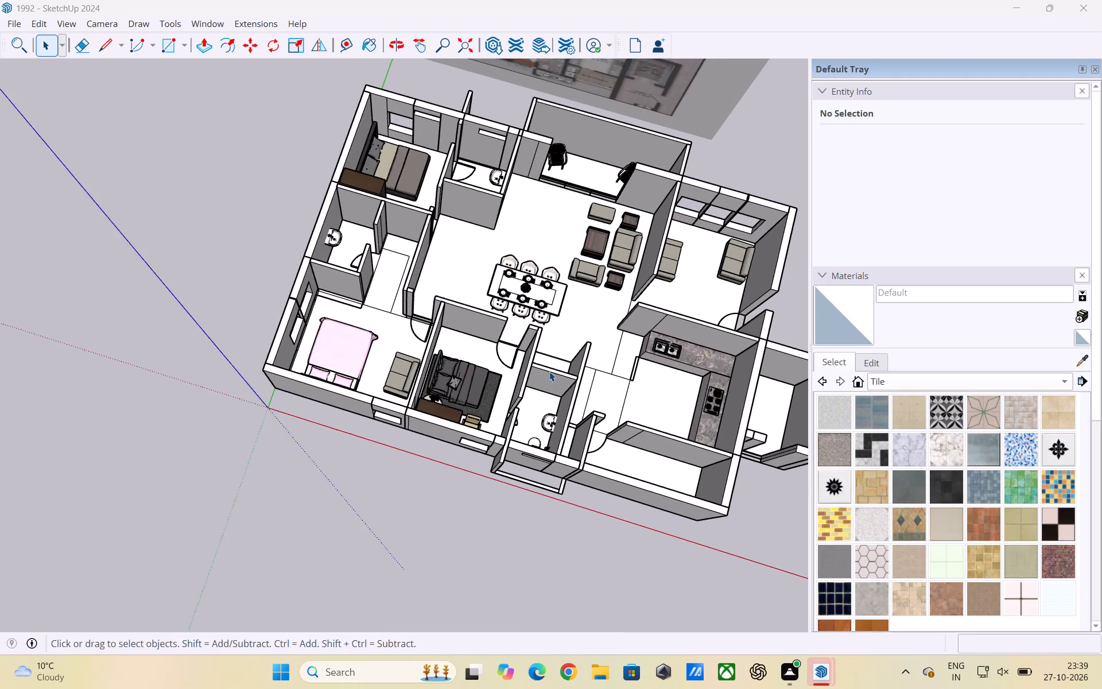
scroll(398, 372, up, 3)
middle_drag(369, 385, 392, 282)
scroll(475, 279, down, 9)
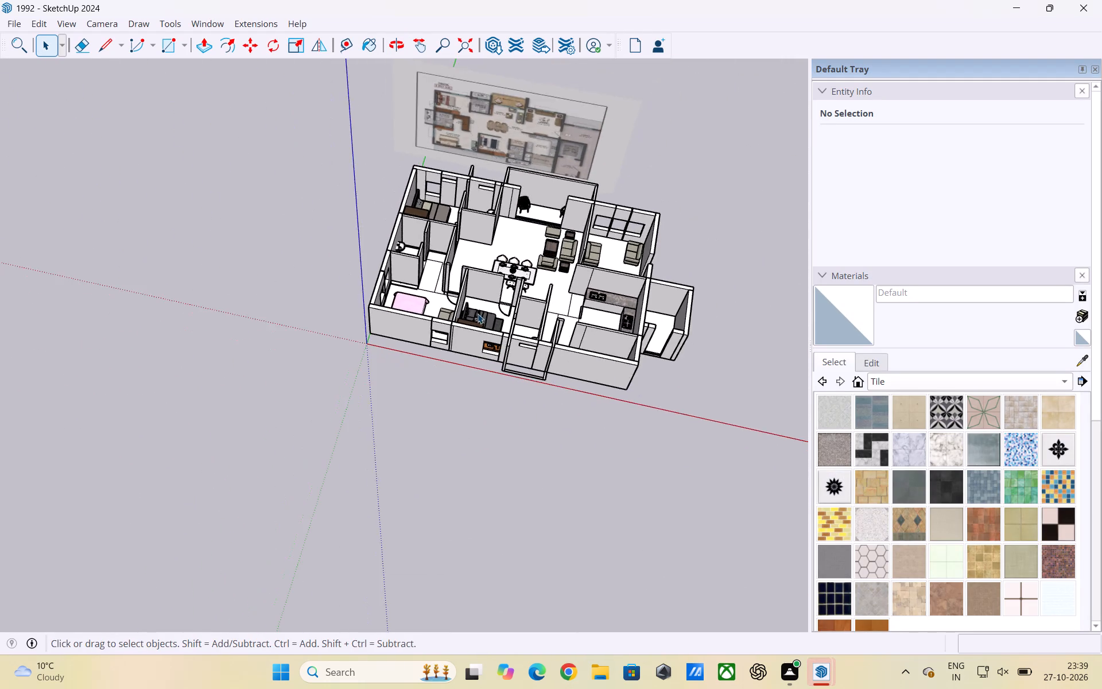
middle_drag(479, 321, 494, 501)
scroll(436, 96, up, 3)
middle_drag(449, 261, 476, 111)
scroll(427, 192, up, 3)
middle_drag(424, 238, 427, 162)
scroll(397, 225, up, 4)
middle_drag(400, 243, 407, 192)
click(407, 246)
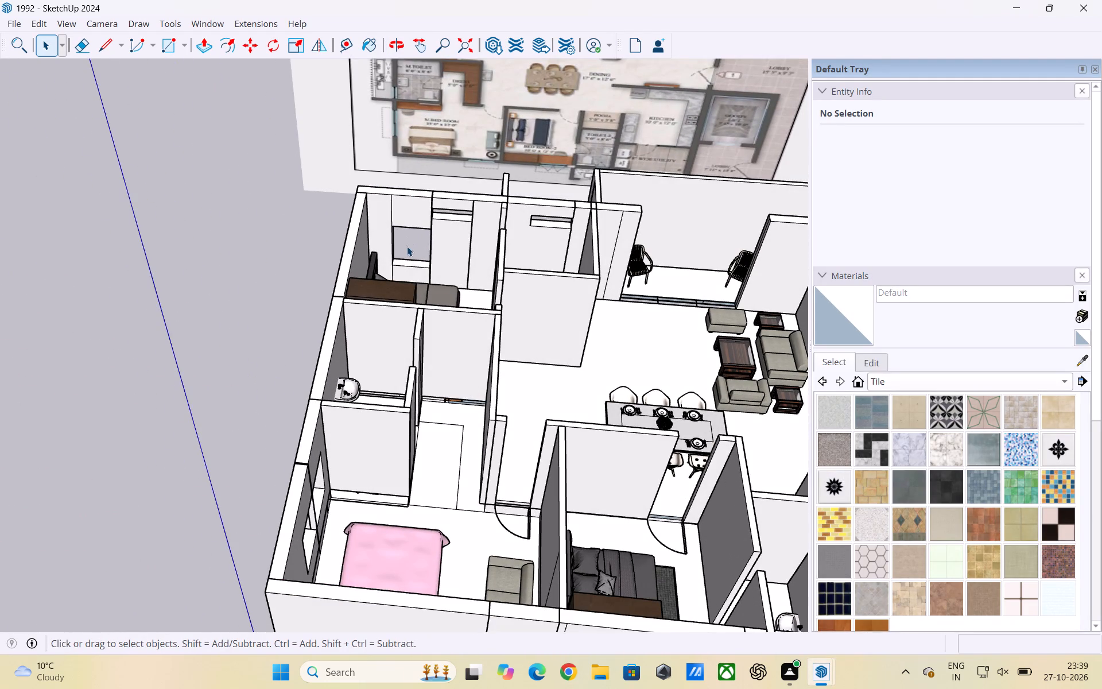
scroll(419, 246, up, 2)
middle_drag(495, 305, 205, 238)
scroll(382, 256, up, 2)
middle_drag(472, 315, 517, 270)
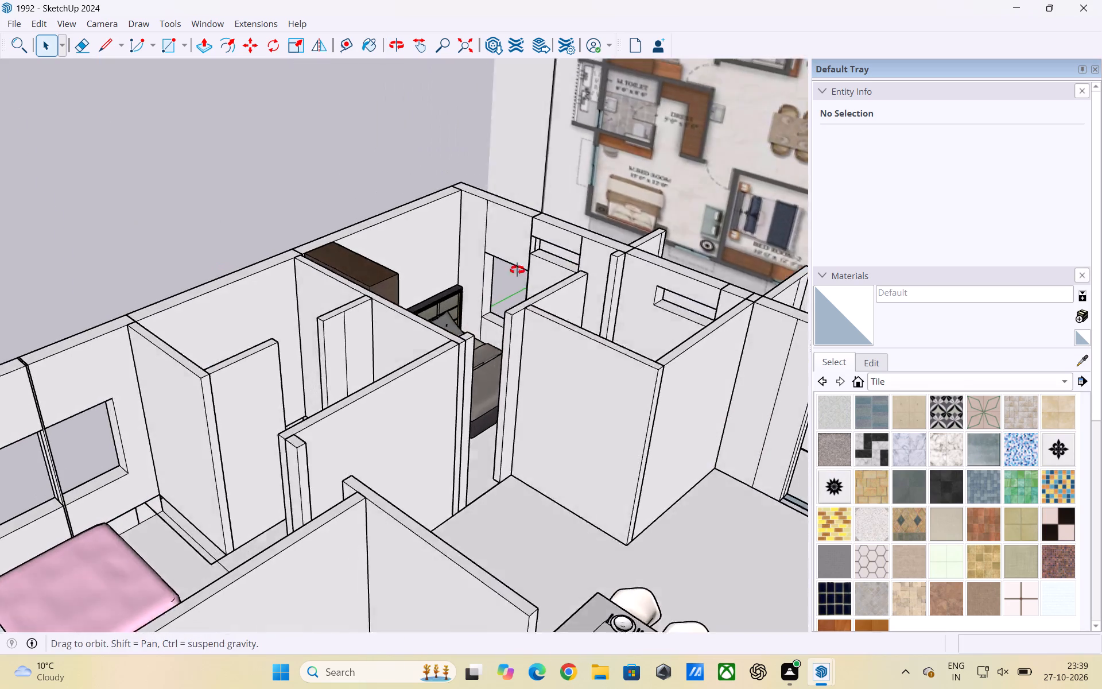
middle_drag(517, 270, 543, 233)
scroll(524, 280, up, 4)
middle_drag(488, 317, 92, 292)
scroll(472, 264, down, 4)
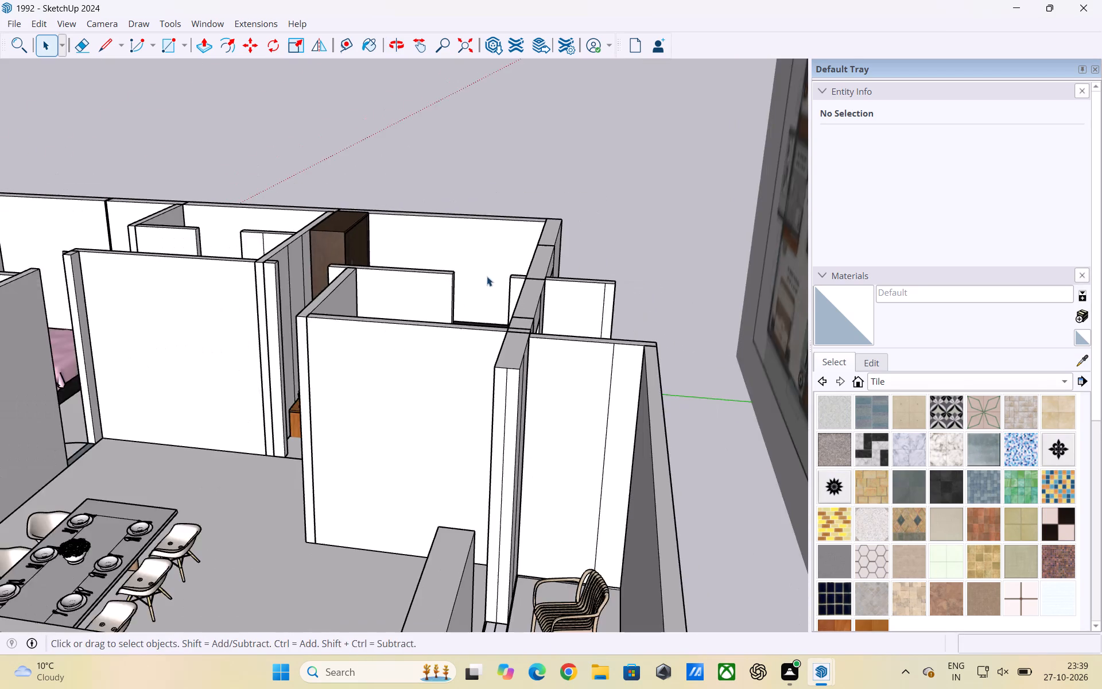
Examine the window opening in the pink-bed bedroom's outer wall and the rooms around it.
scroll(489, 328, down, 1)
middle_drag(488, 335, 147, 396)
scroll(692, 320, down, 12)
middle_drag(651, 327, 388, 505)
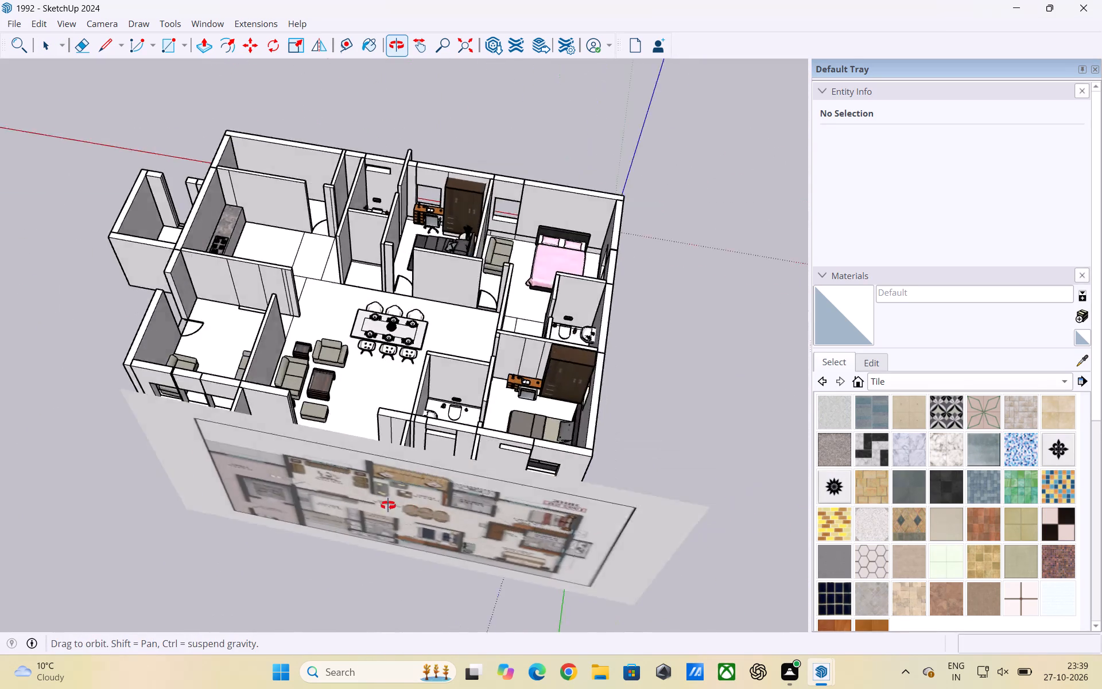
middle_drag(388, 505, 360, 466)
scroll(391, 195, up, 3)
middle_drag(381, 221, 682, 301)
scroll(687, 94, up, 2)
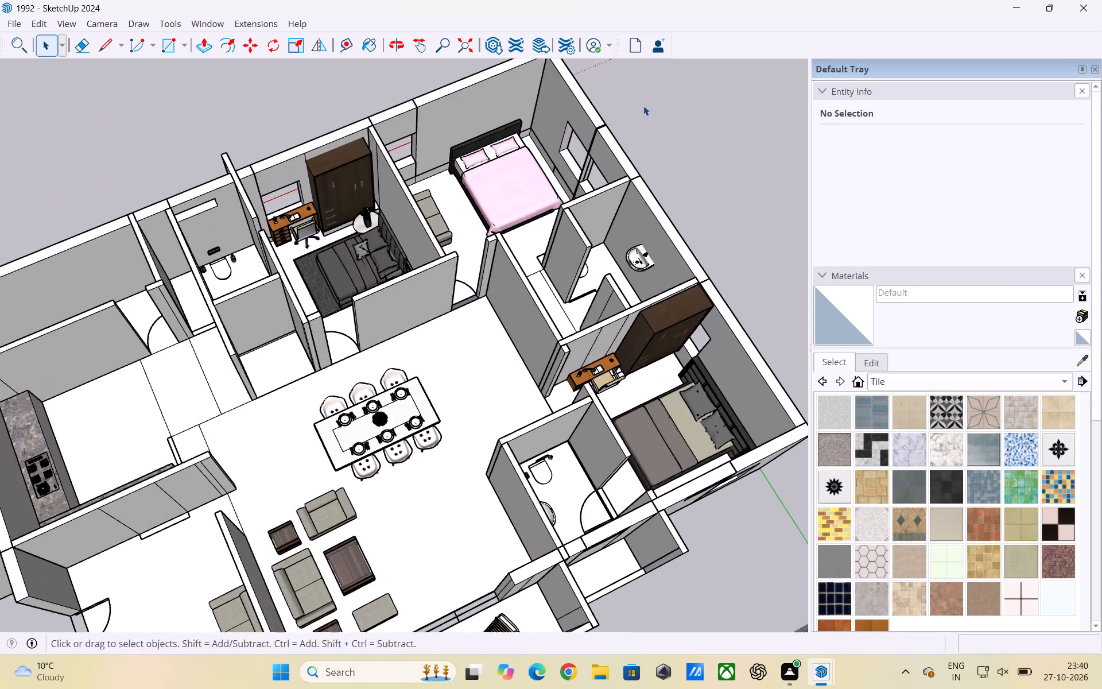
middle_drag(506, 170, 613, 84)
scroll(518, 125, up, 3)
middle_drag(508, 158, 531, 117)
click(491, 167)
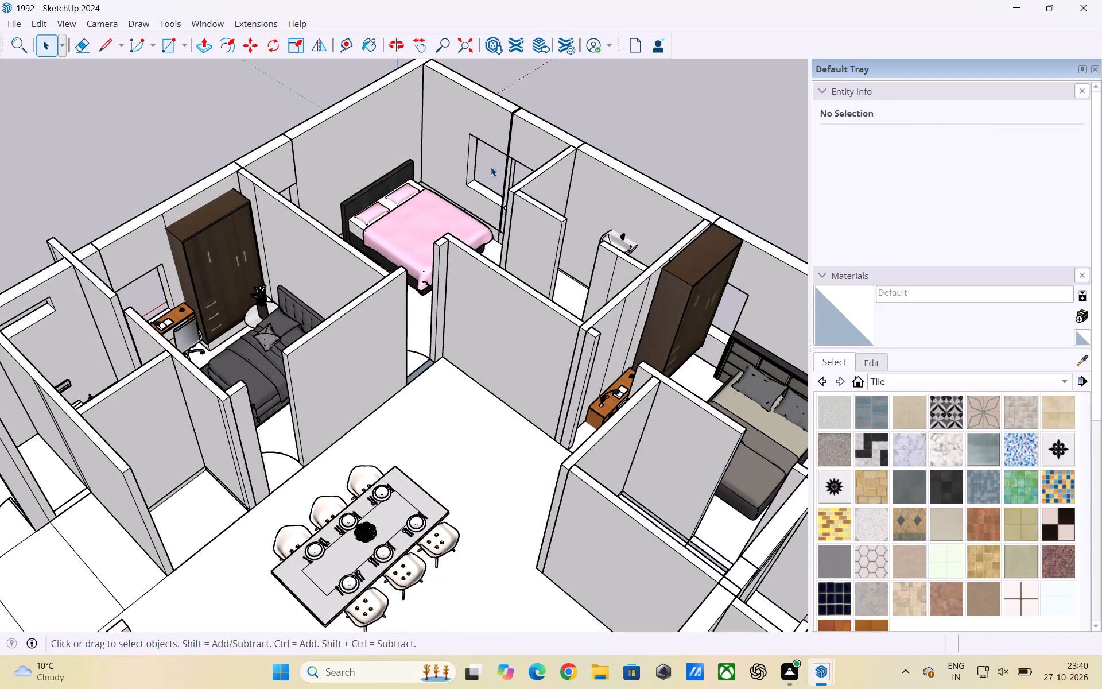
click(485, 169)
scroll(480, 172, up, 2)
middle_drag(476, 182, 614, 146)
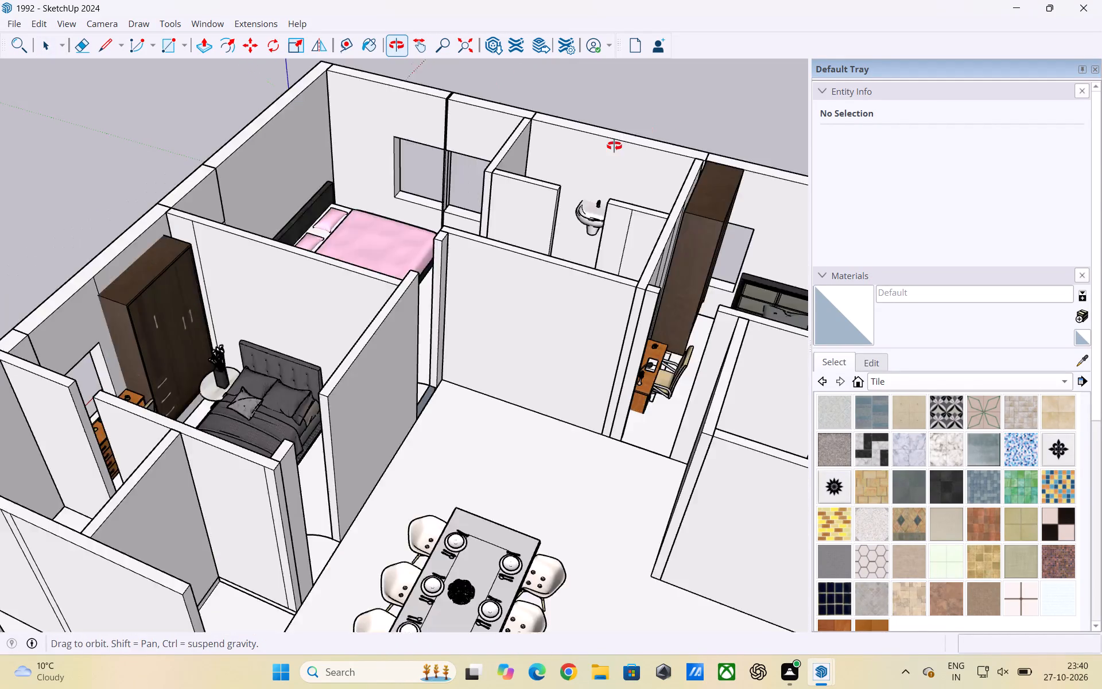
middle_drag(614, 146, 696, 107)
double_click(363, 195)
scroll(634, 235, down, 8)
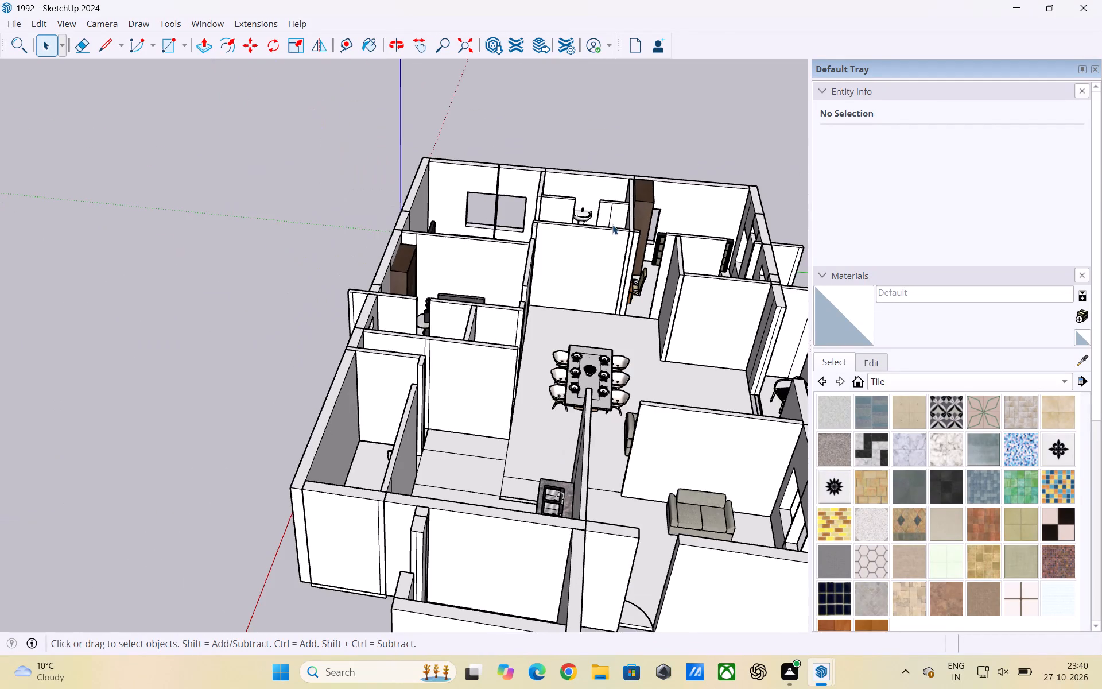
Draw a rectangle across the wall tops to cover the two-sofa sitting room beside the kitchen.
middle_drag(642, 279, 337, 220)
scroll(642, 281, down, 1)
scroll(417, 145, down, 6)
middle_drag(490, 245, 347, 527)
scroll(490, 288, down, 1)
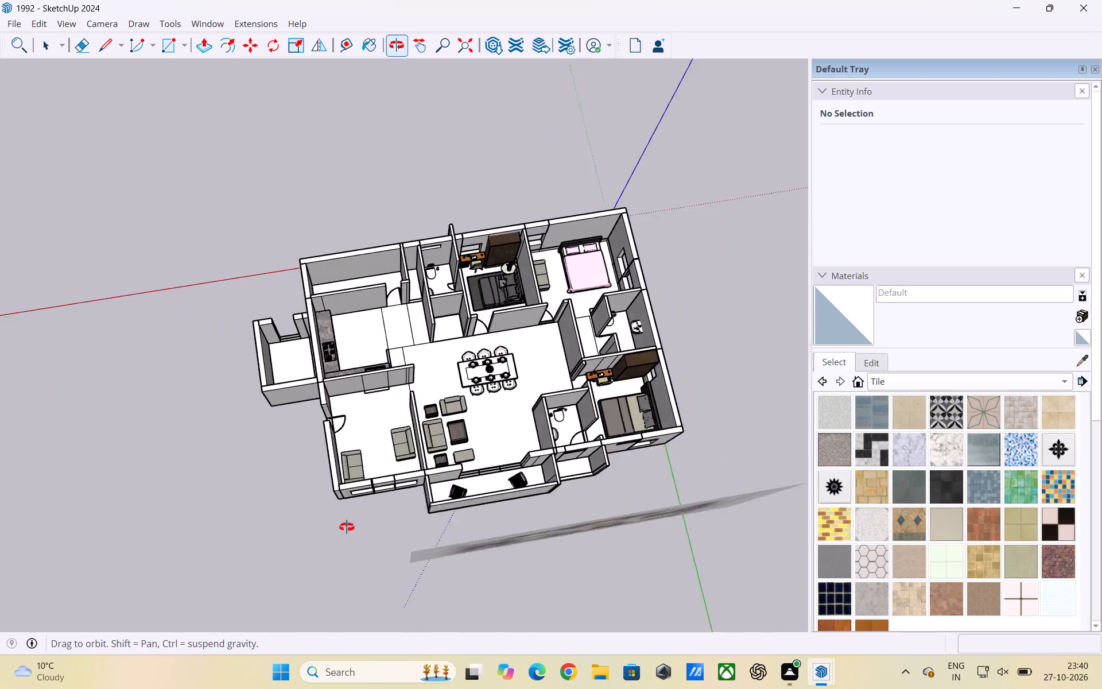
middle_drag(347, 527, 327, 465)
scroll(386, 365, up, 5)
middle_drag(389, 358, 389, 458)
middle_drag(386, 448, 269, 428)
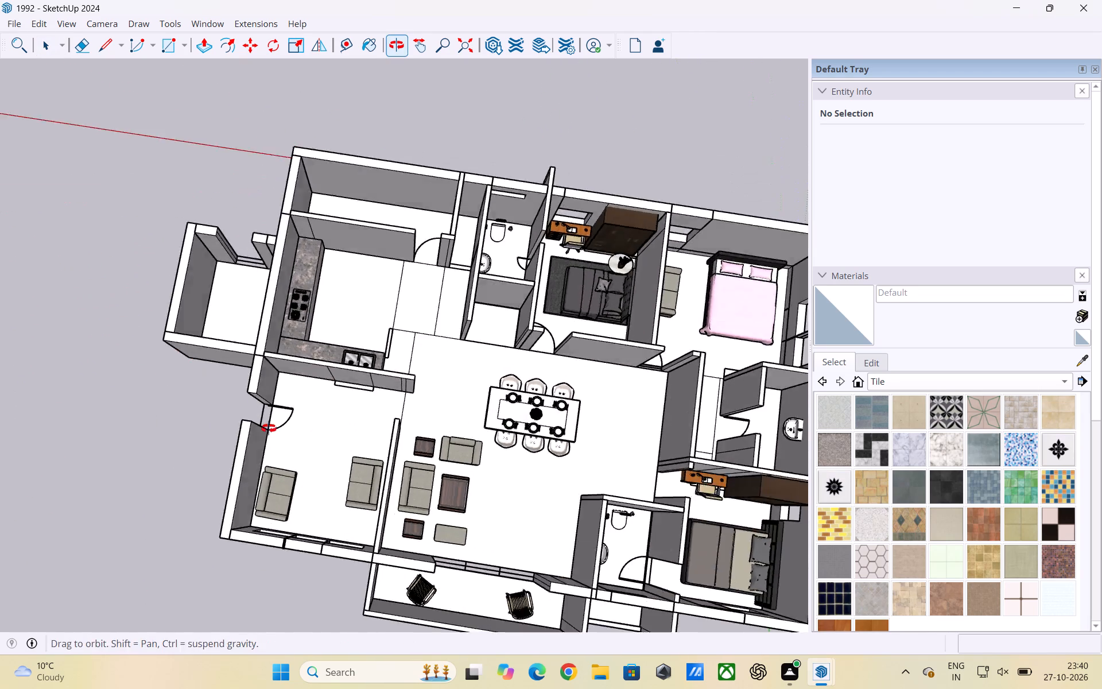
middle_drag(269, 428, 162, 275)
scroll(734, 433, down, 1)
middle_drag(730, 439, 350, 365)
scroll(440, 291, down, 3)
middle_drag(418, 283, 444, 540)
scroll(390, 321, up, 2)
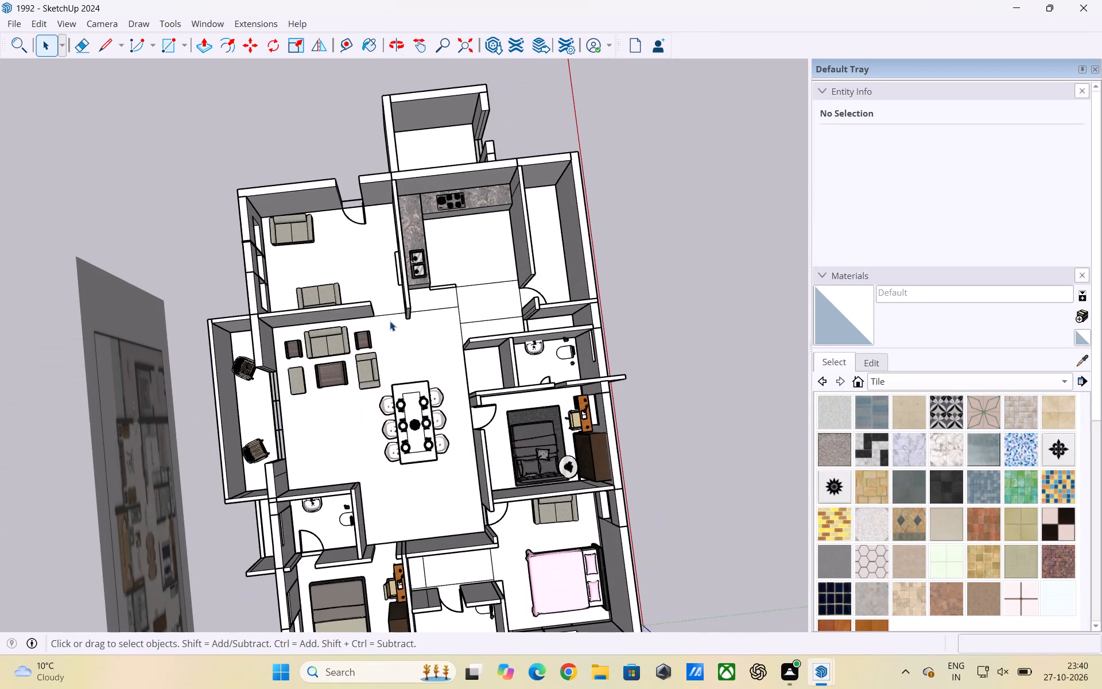
key(r)
scroll(328, 270, up, 2)
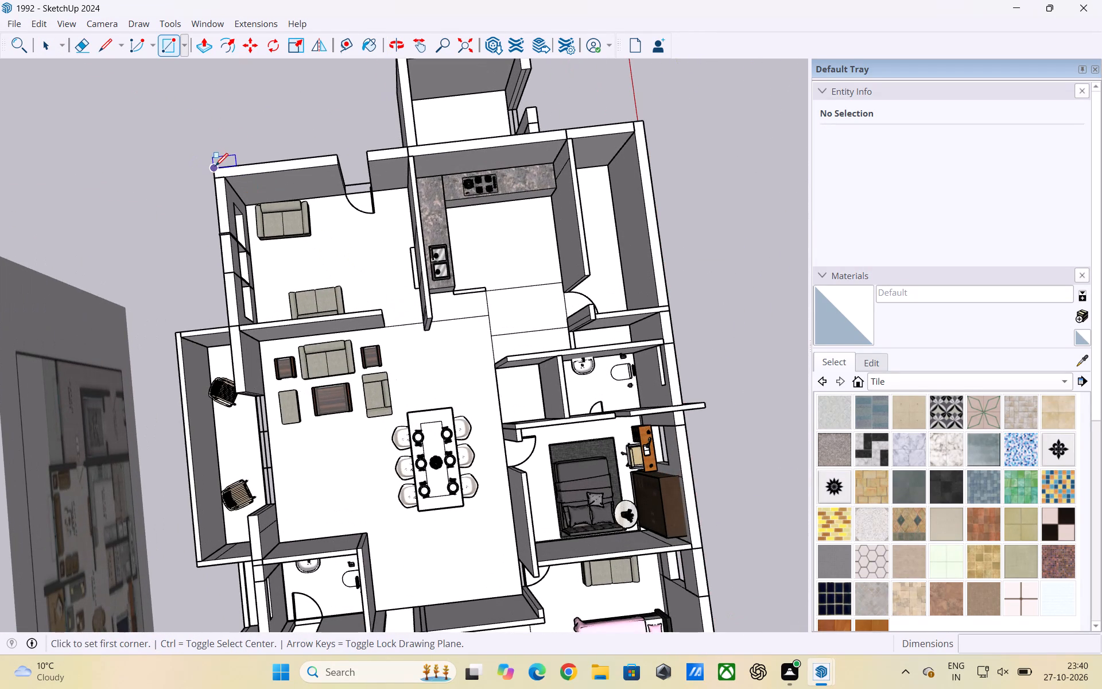
click(214, 168)
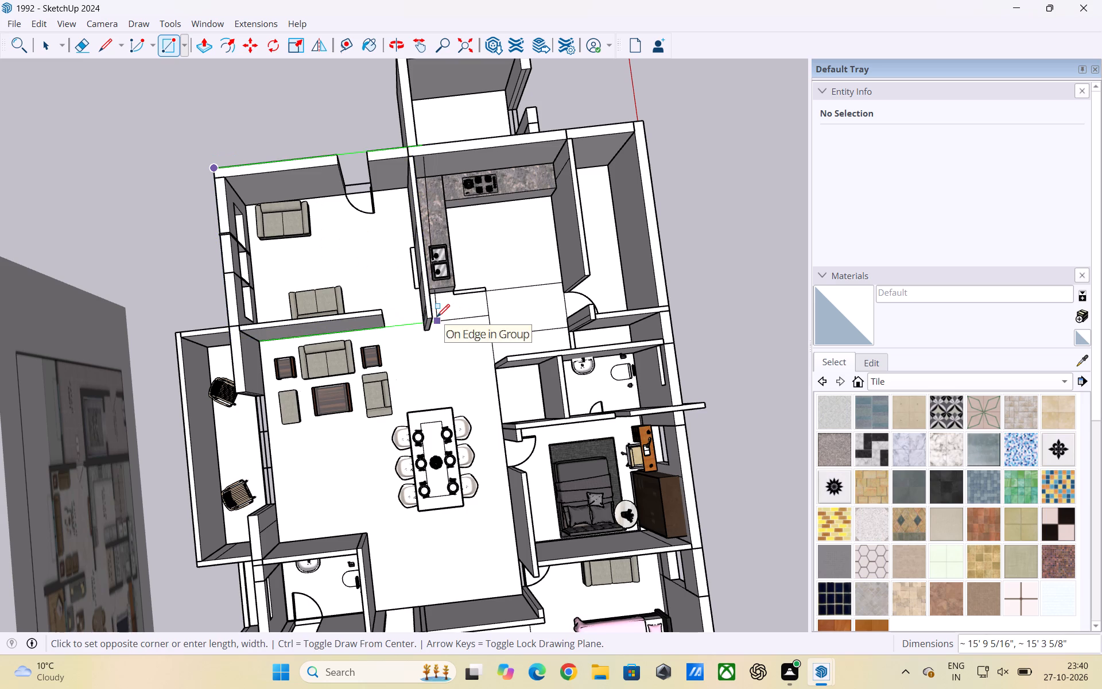
scroll(435, 317, up, 6)
click(435, 317)
Draw a ceiling rectangle about 12' by 11'2" over the kitchen, from the outer wall corner to the partition wall's end.
scroll(371, 307, down, 5)
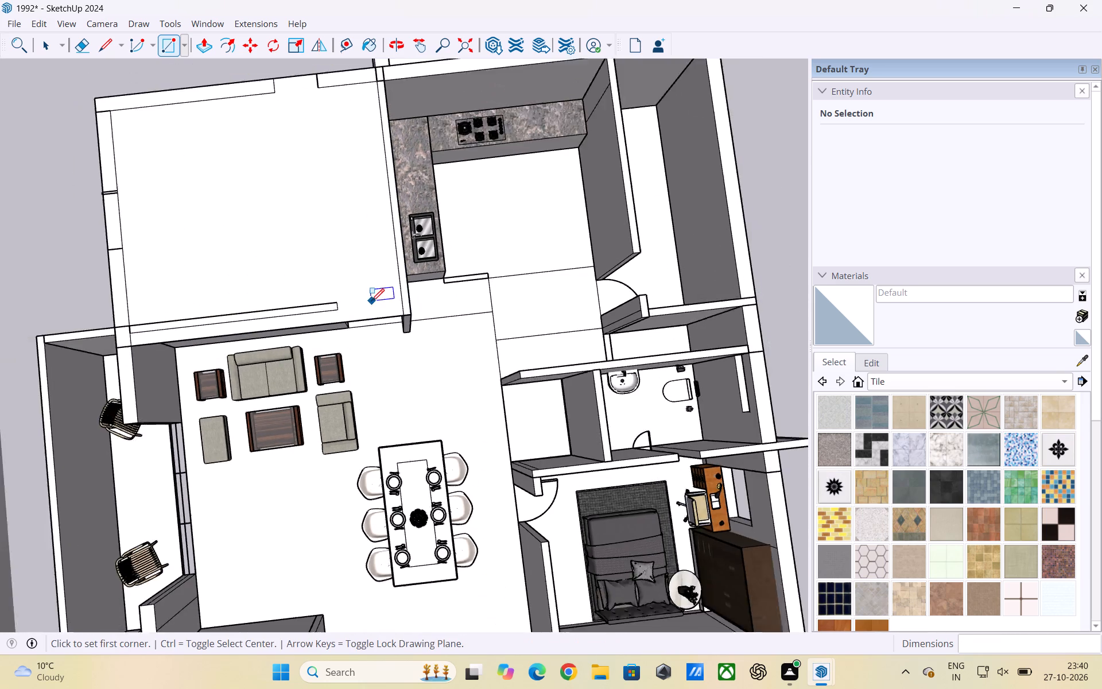
scroll(371, 301, down, 1)
click(374, 106)
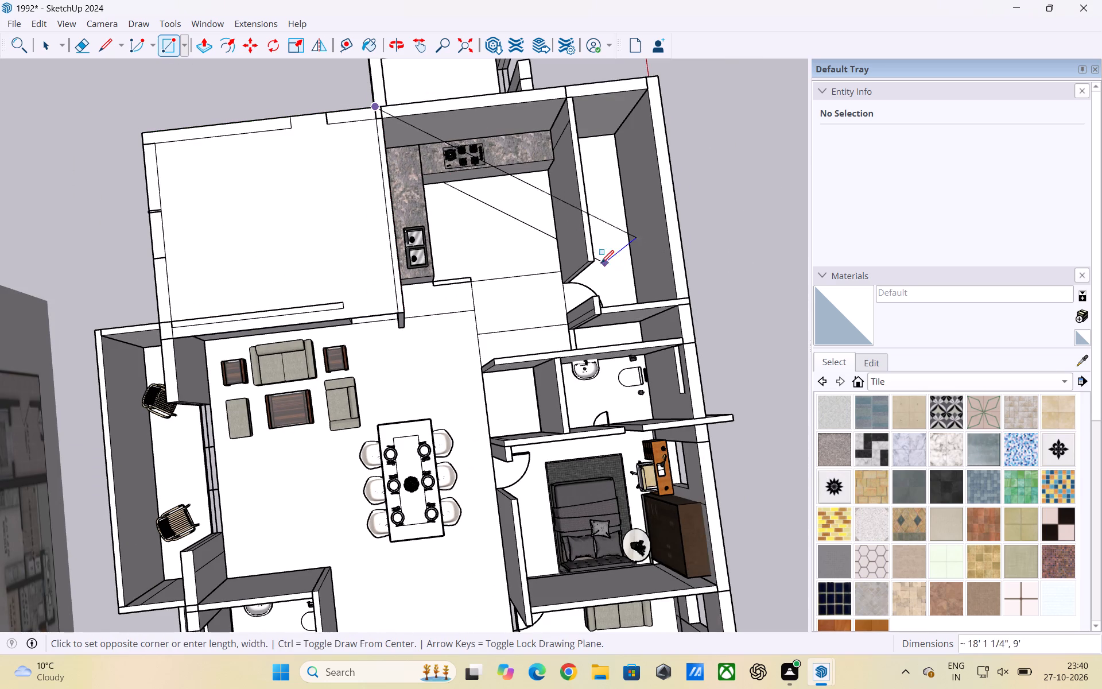
click(591, 264)
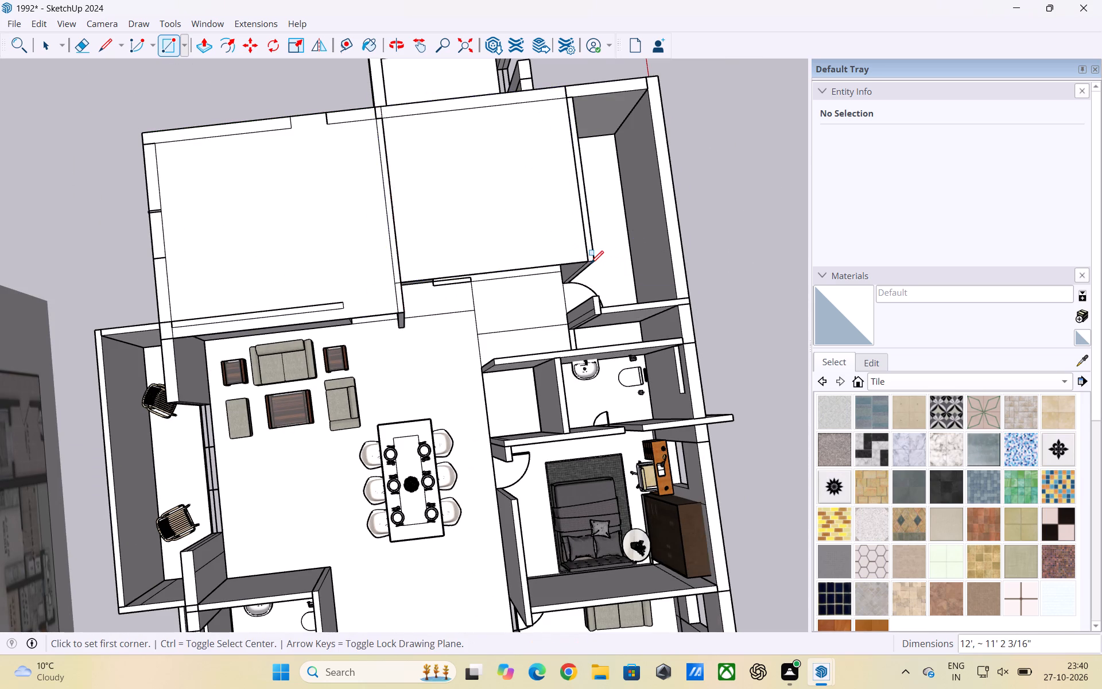
Draw a ceiling rectangle about 14'1" by 5'10" over the narrow room beside the kitchen.
scroll(284, 315, down, 3)
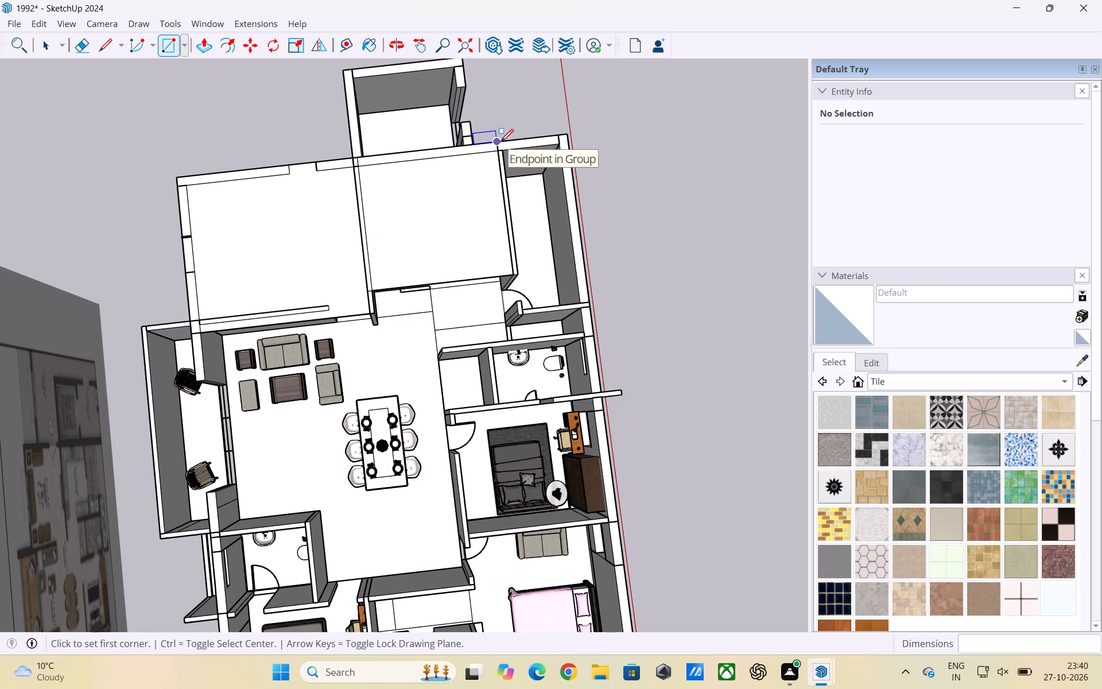
click(500, 142)
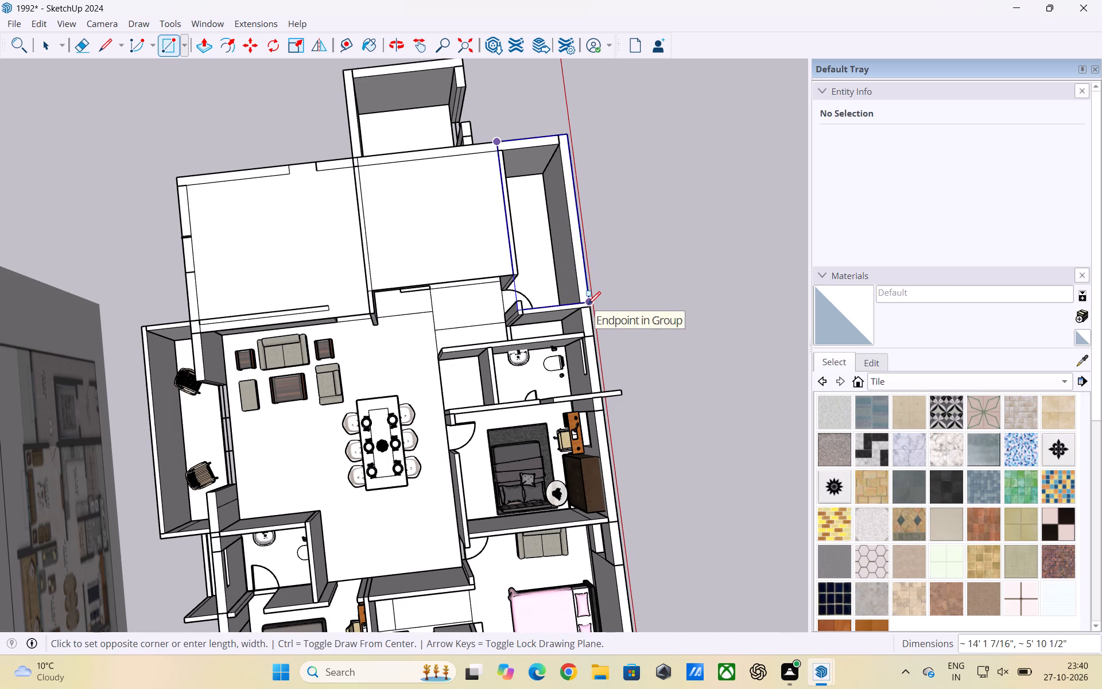
click(588, 304)
Draw a ceiling rectangle about 4' by 17'1" over the balcony with the two wicker chairs.
scroll(568, 227, down, 3)
scroll(308, 374, up, 6)
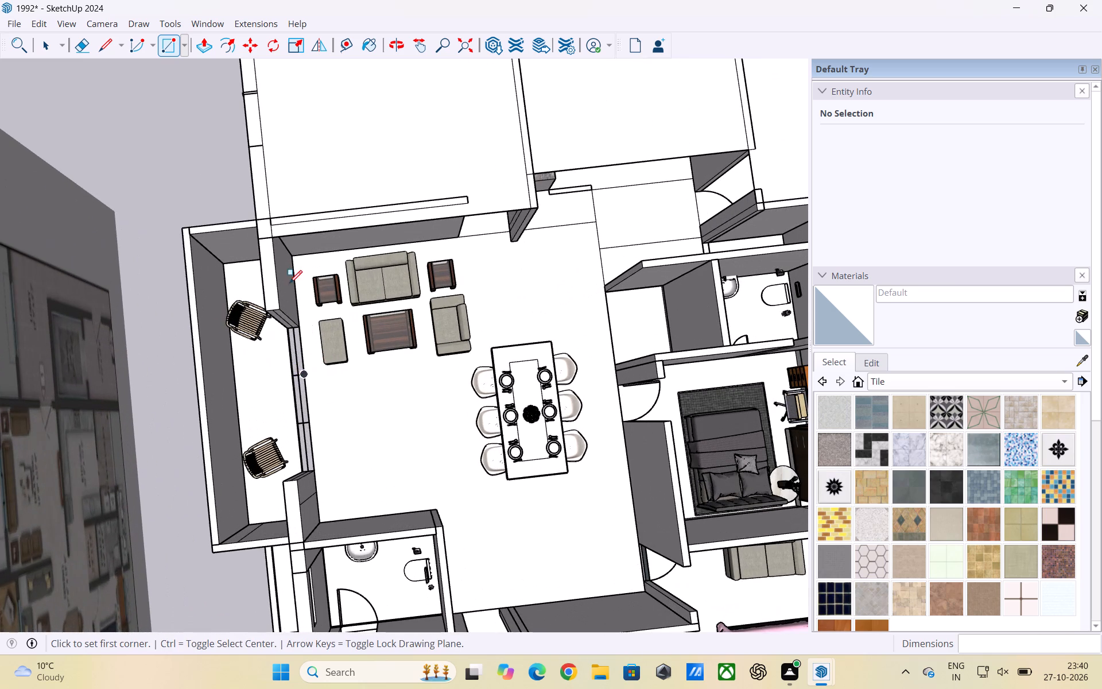
click(182, 227)
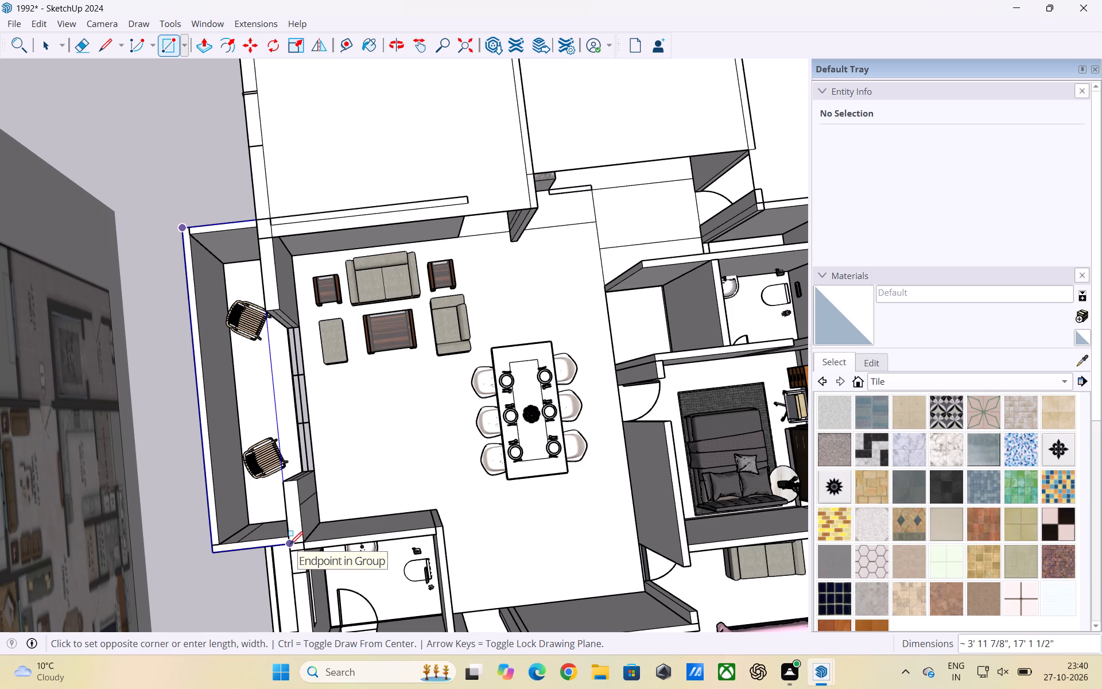
click(290, 544)
Draw a horizontal ceiling rectangle about 16'5" by 20'1" over the living and dining area, starting at the balcony-side wall corner.
scroll(240, 433, down, 3)
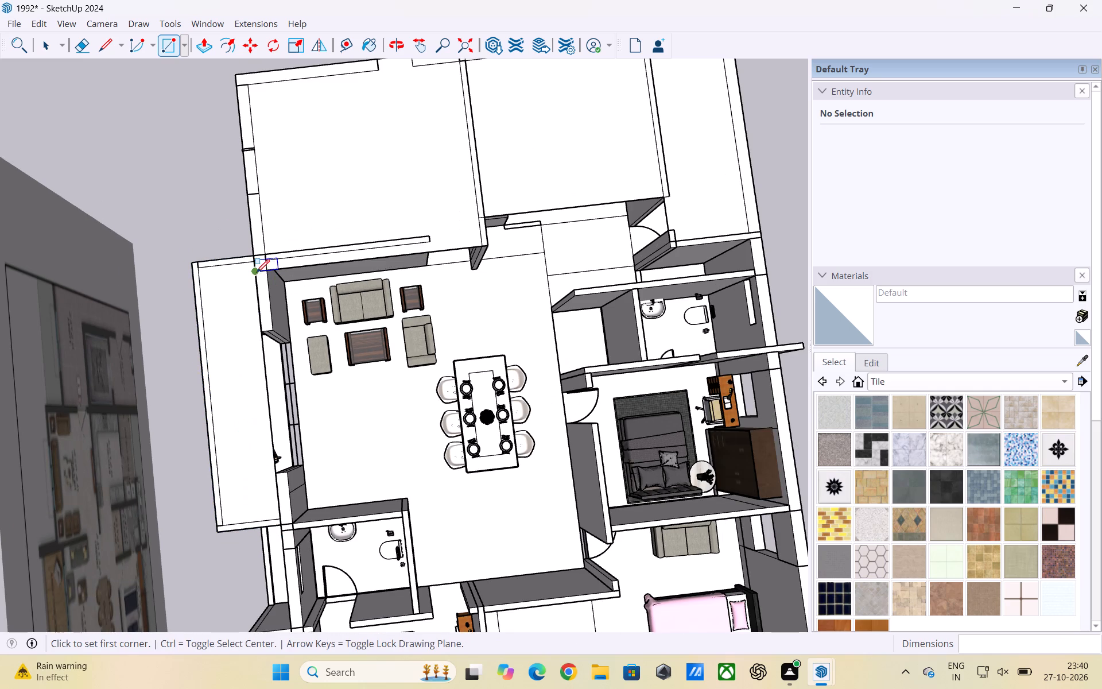
click(256, 272)
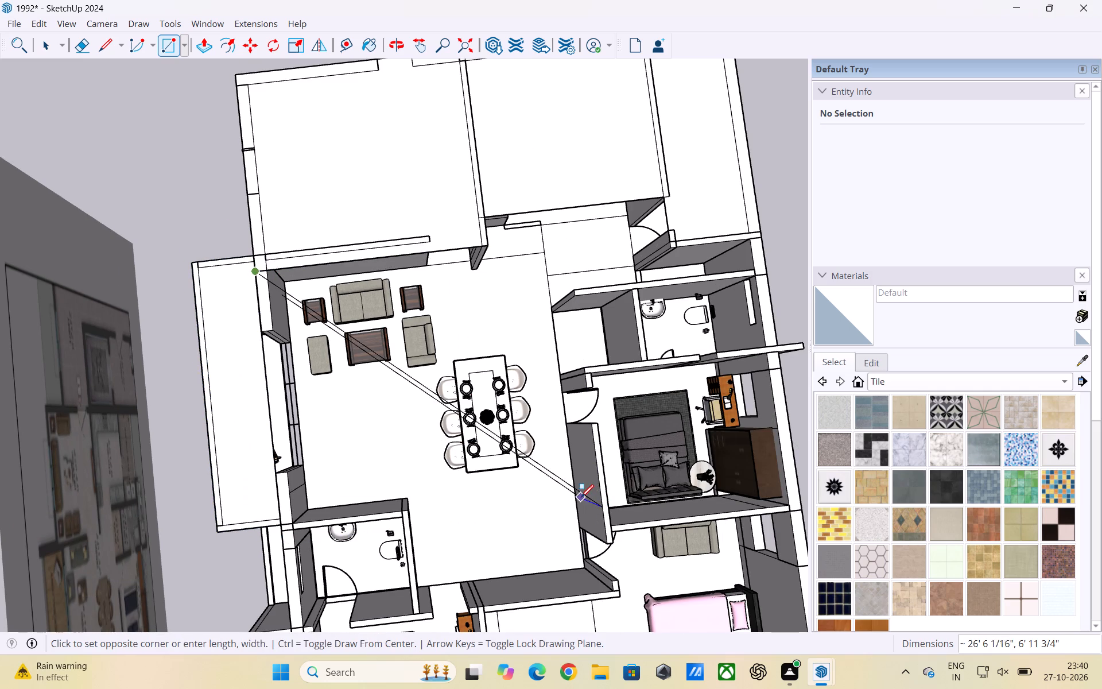
scroll(581, 497, up, 3)
scroll(573, 451, down, 5)
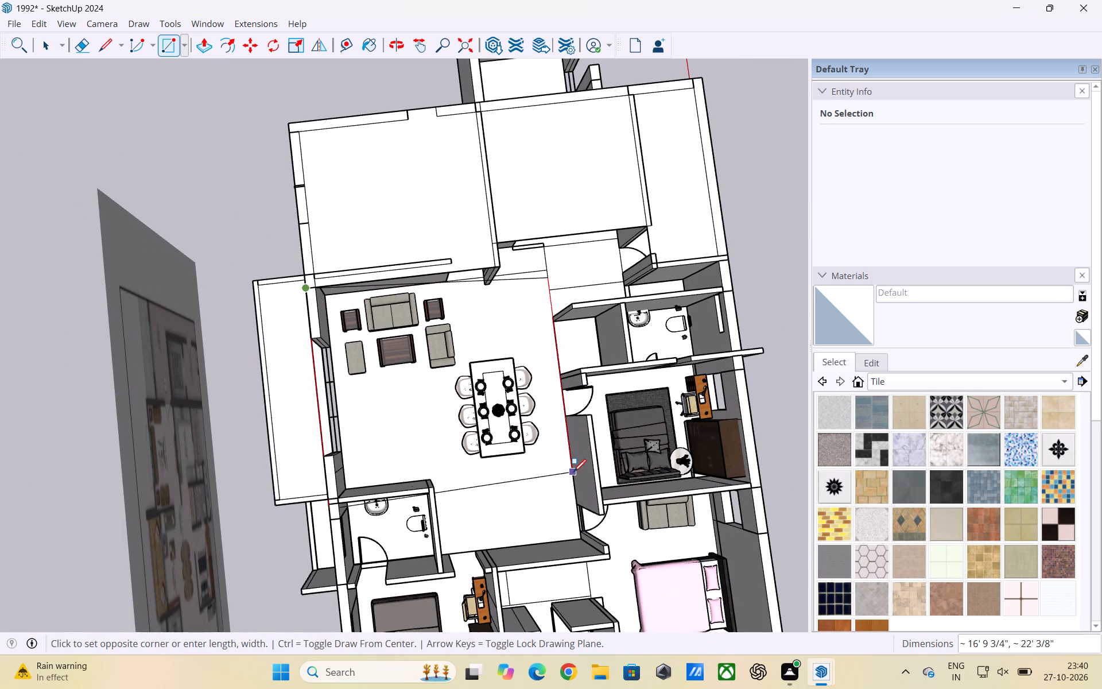
scroll(573, 472, up, 1)
middle_drag(573, 472, 571, 438)
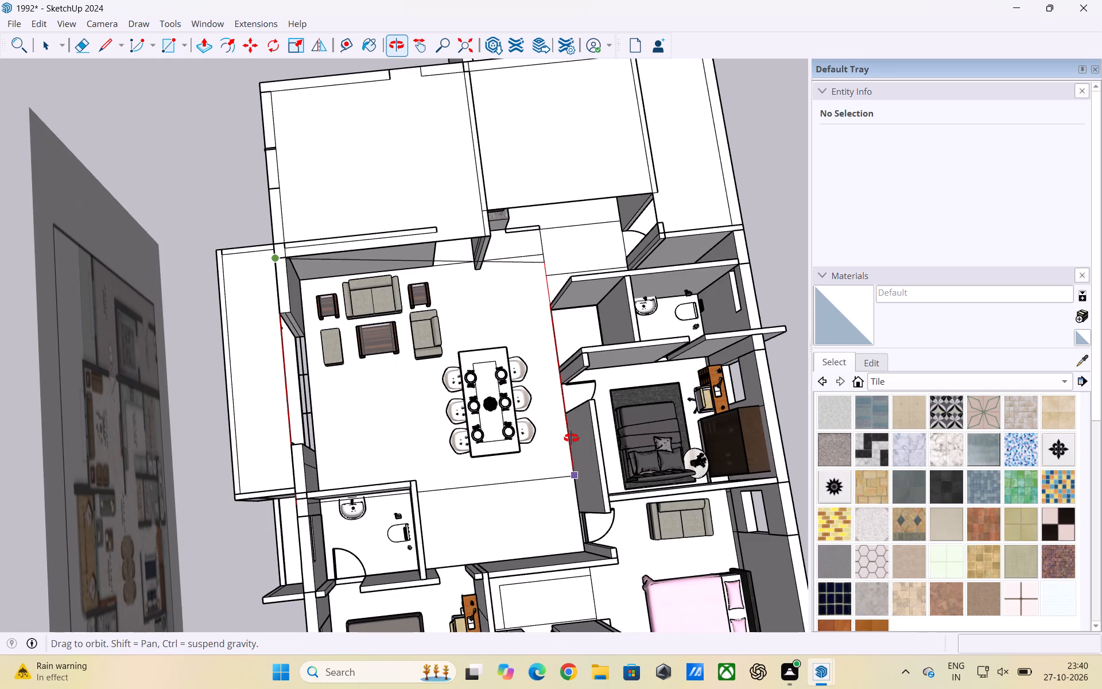
middle_drag(571, 438, 573, 421)
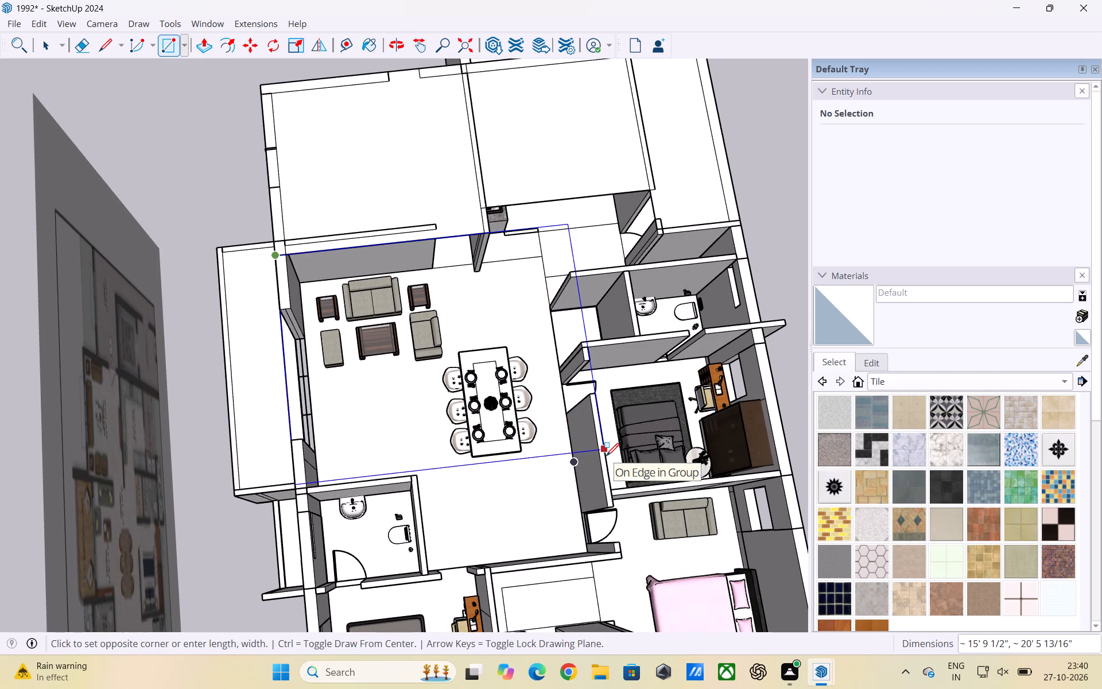
key(Up)
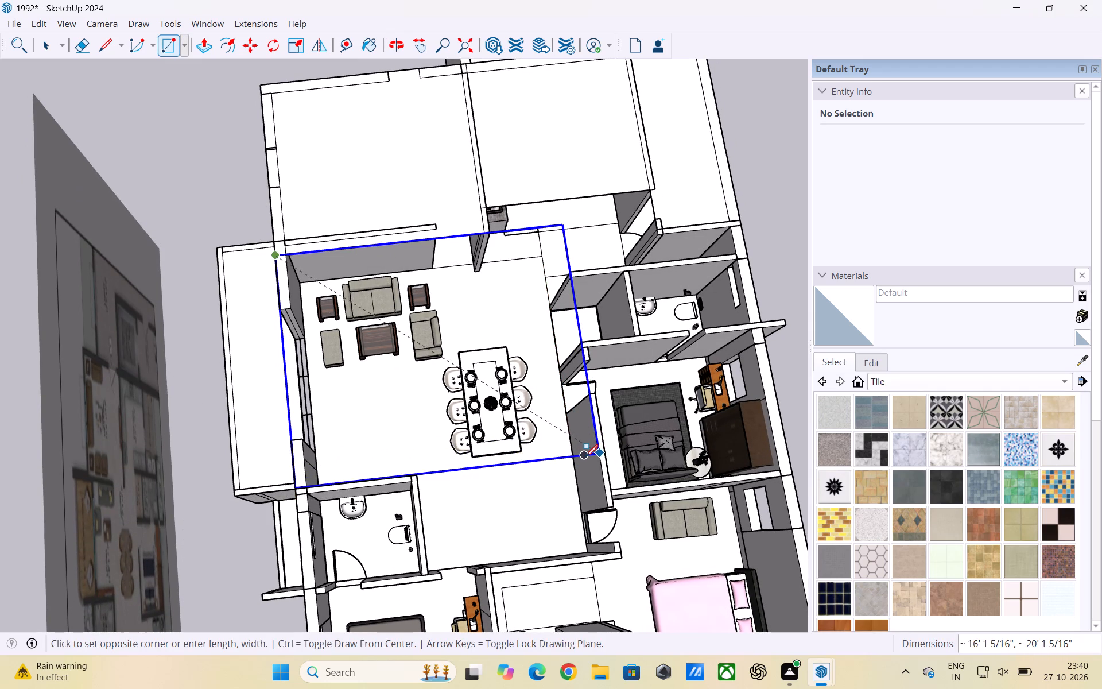
click(587, 460)
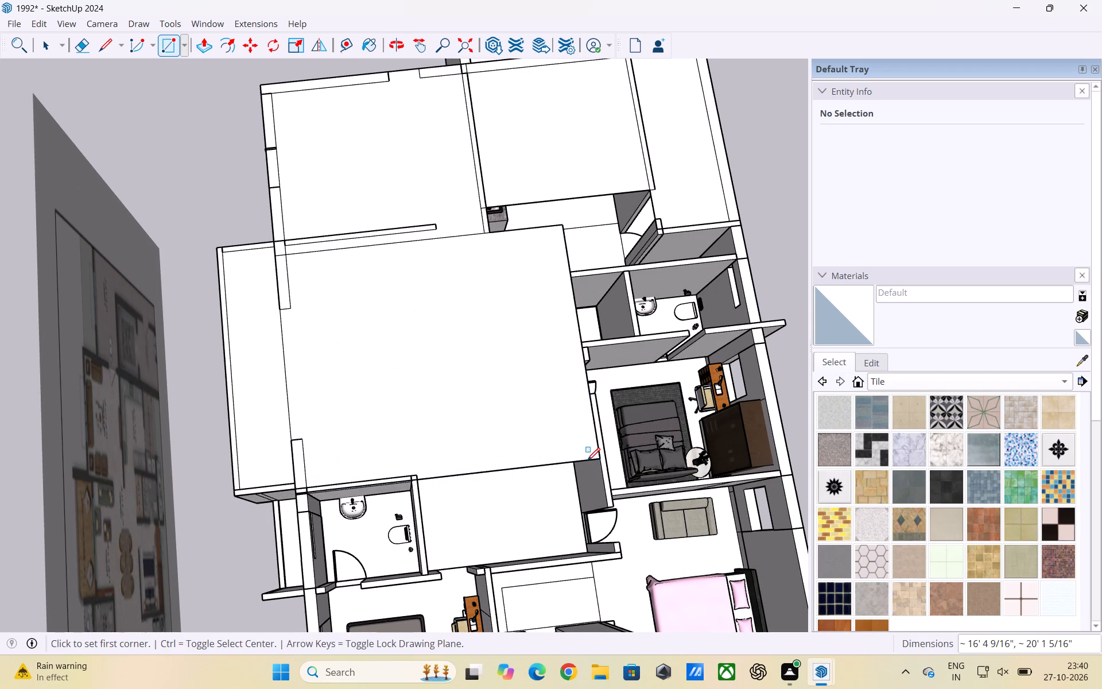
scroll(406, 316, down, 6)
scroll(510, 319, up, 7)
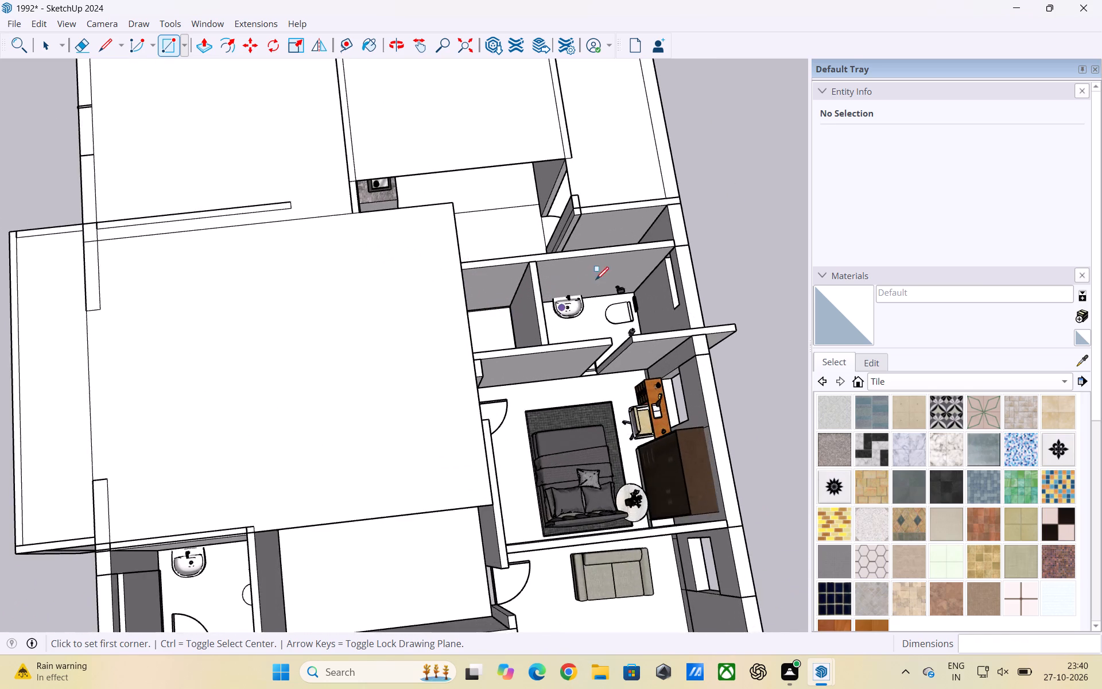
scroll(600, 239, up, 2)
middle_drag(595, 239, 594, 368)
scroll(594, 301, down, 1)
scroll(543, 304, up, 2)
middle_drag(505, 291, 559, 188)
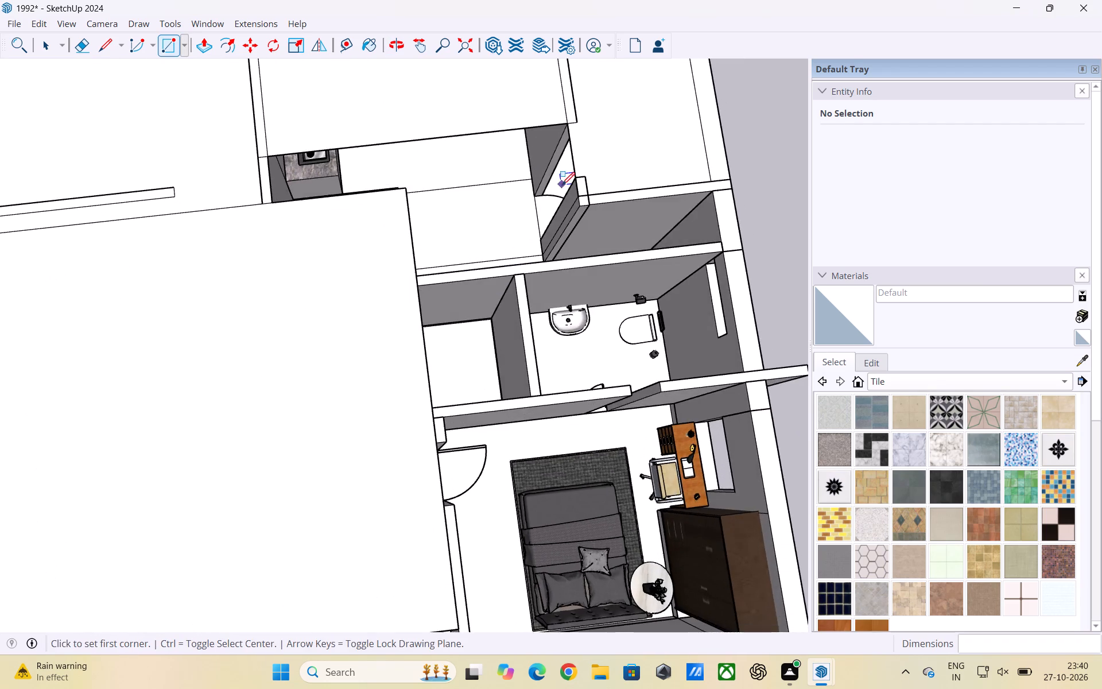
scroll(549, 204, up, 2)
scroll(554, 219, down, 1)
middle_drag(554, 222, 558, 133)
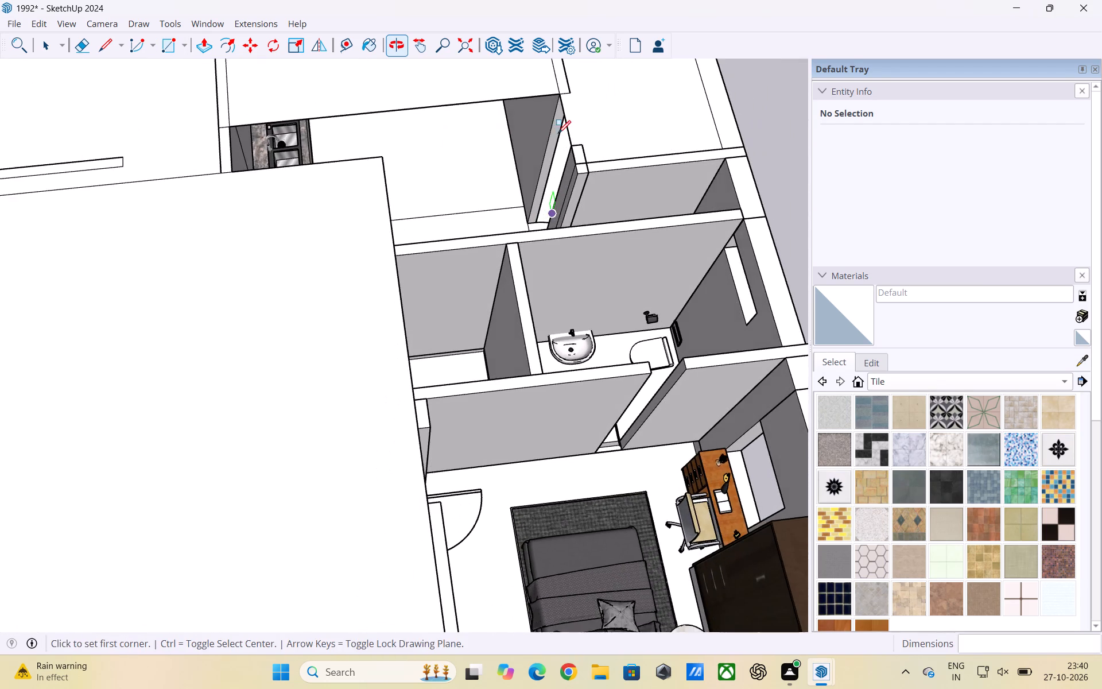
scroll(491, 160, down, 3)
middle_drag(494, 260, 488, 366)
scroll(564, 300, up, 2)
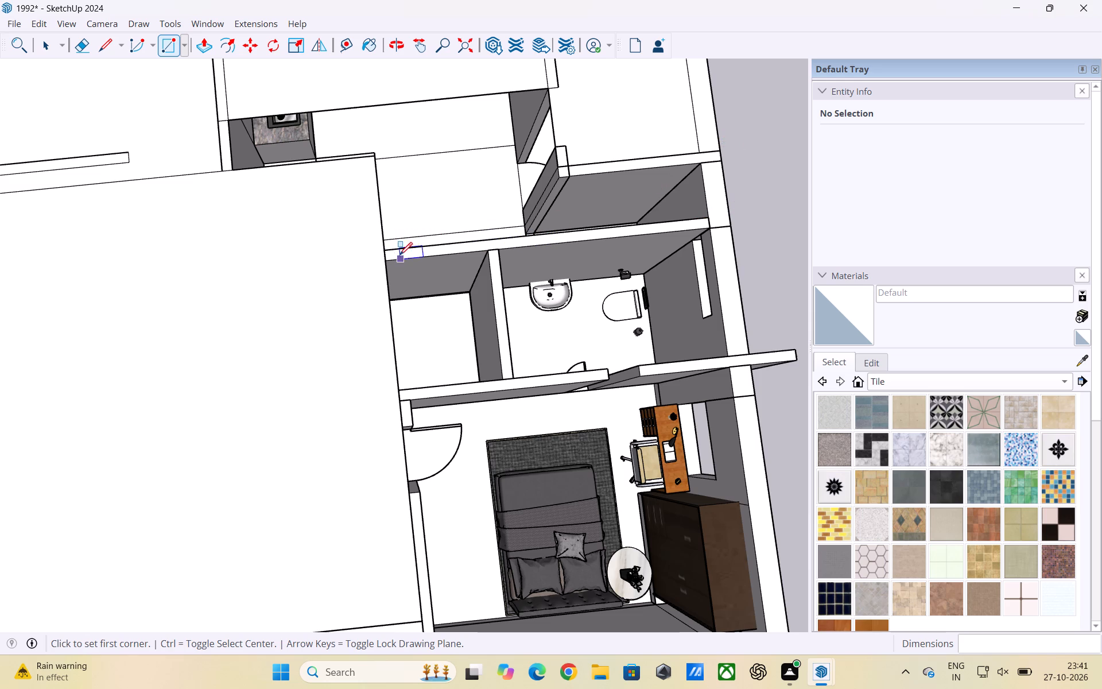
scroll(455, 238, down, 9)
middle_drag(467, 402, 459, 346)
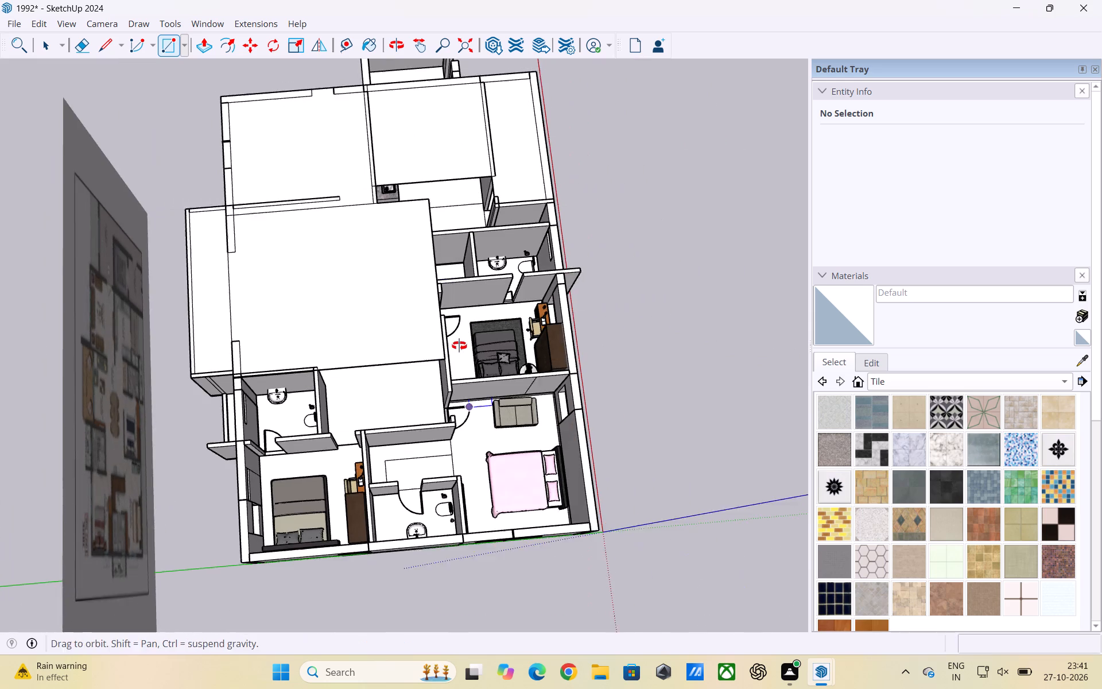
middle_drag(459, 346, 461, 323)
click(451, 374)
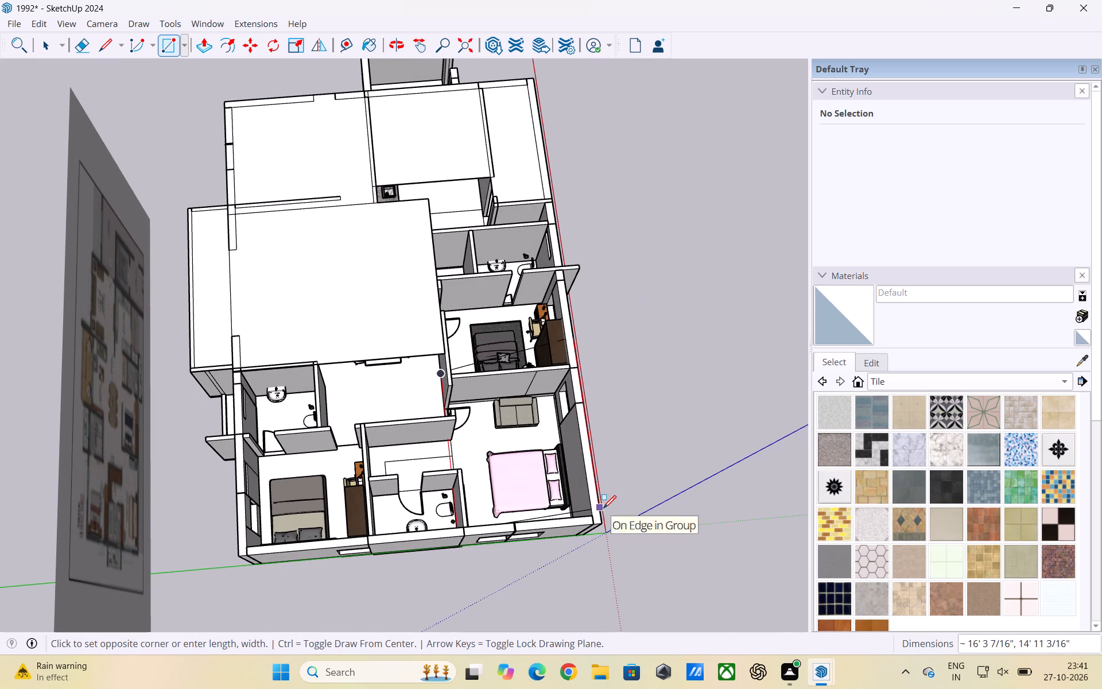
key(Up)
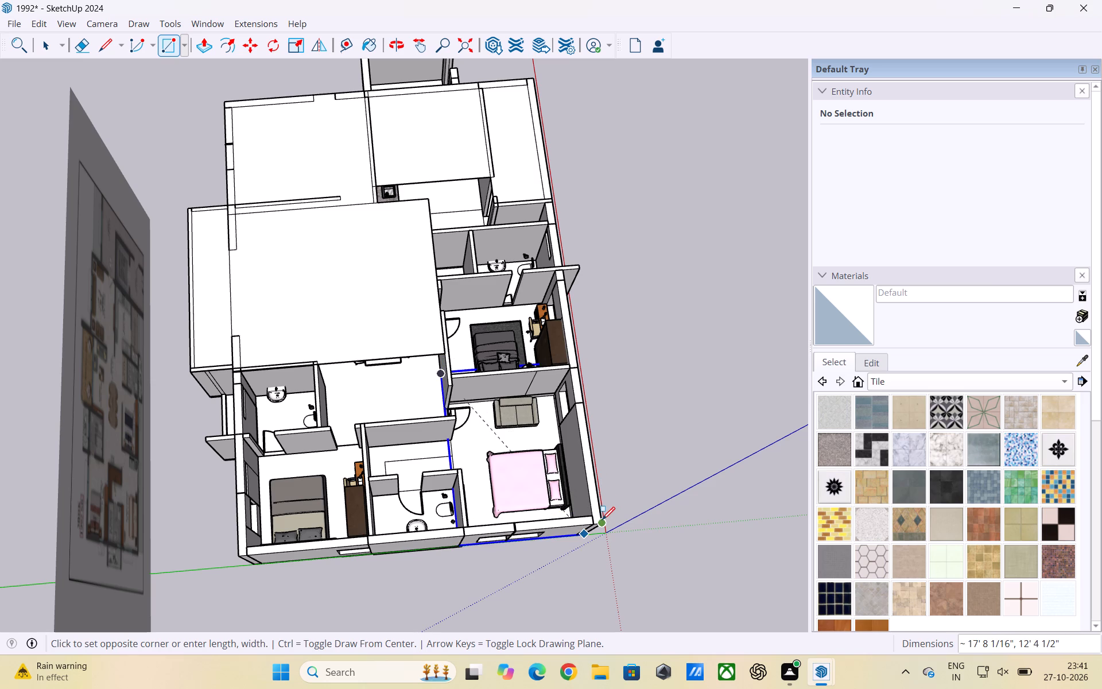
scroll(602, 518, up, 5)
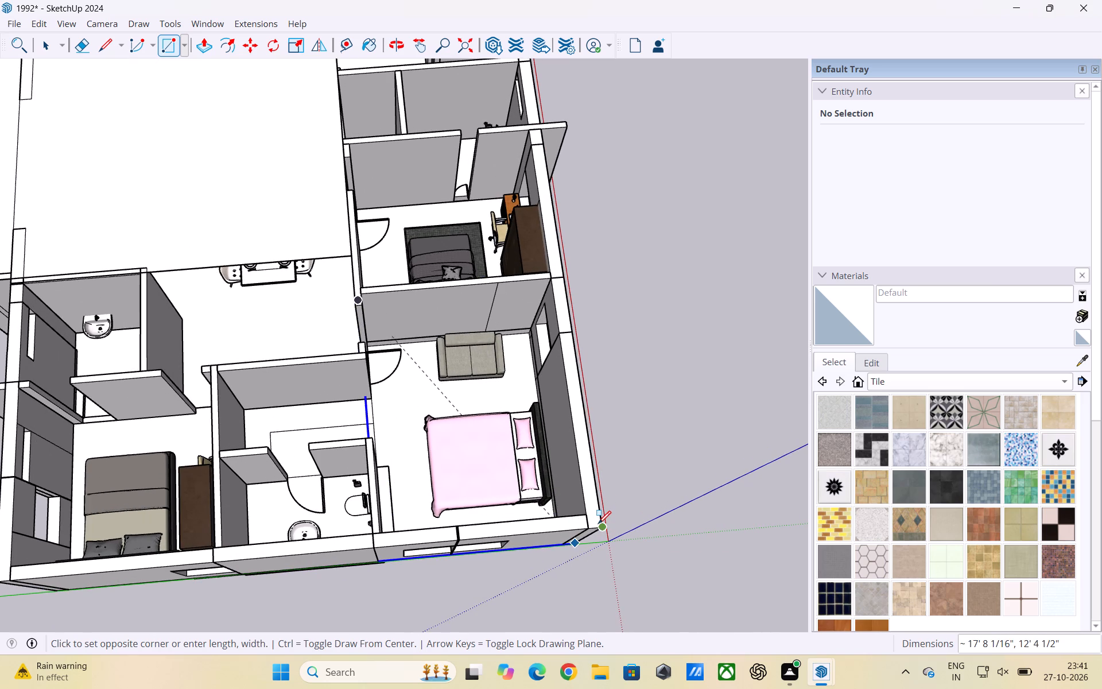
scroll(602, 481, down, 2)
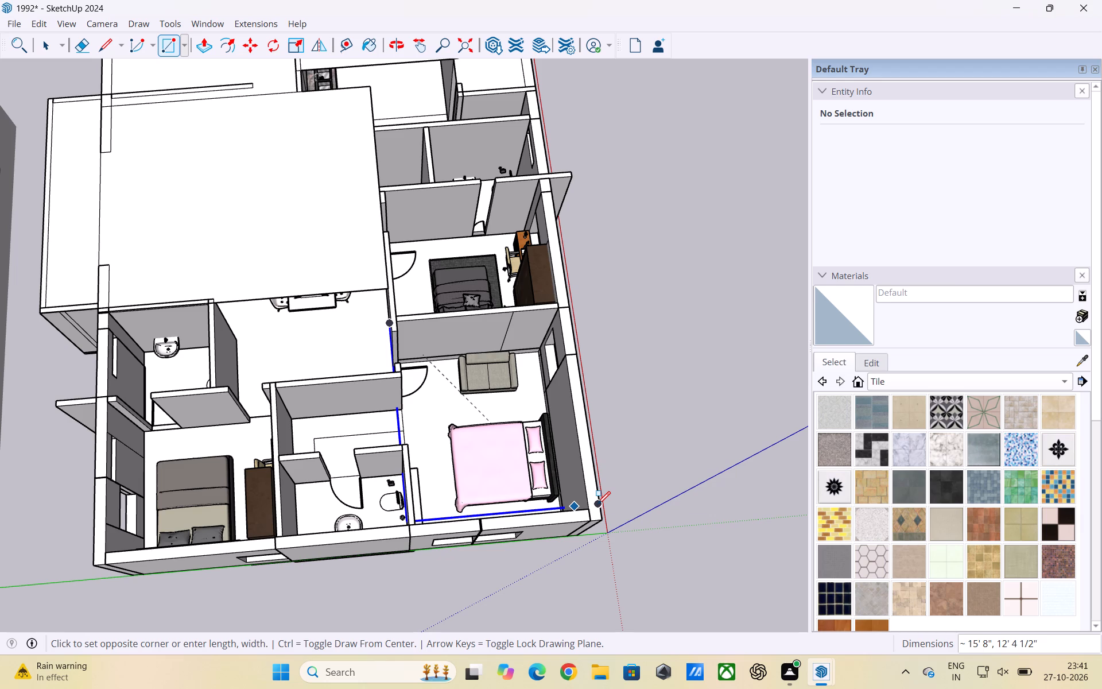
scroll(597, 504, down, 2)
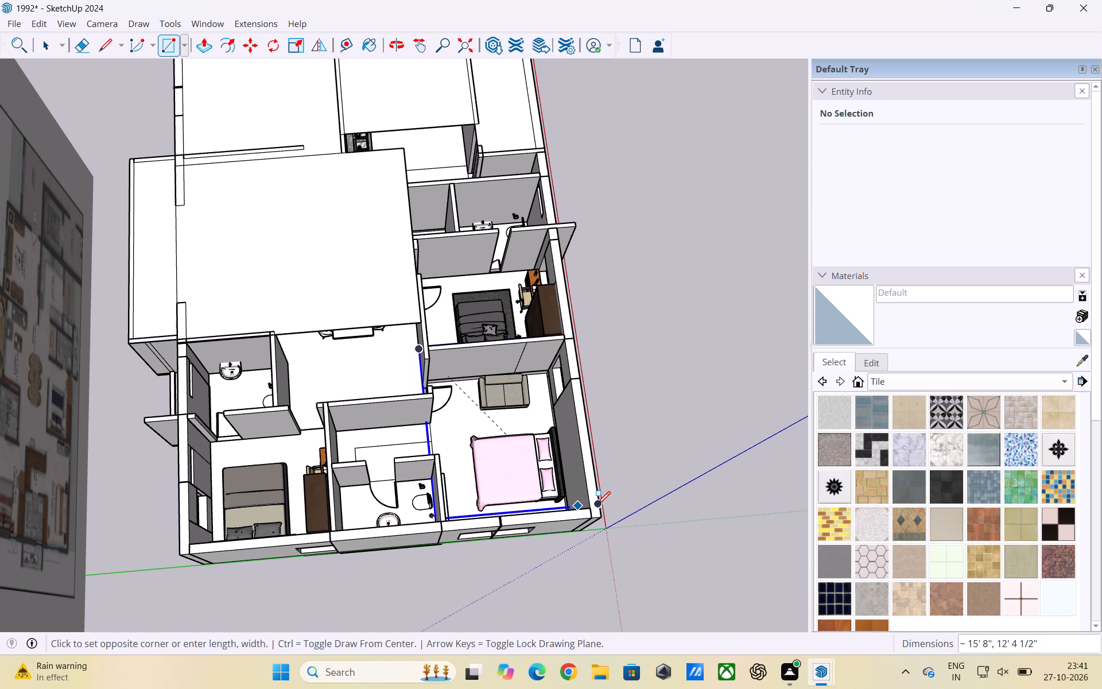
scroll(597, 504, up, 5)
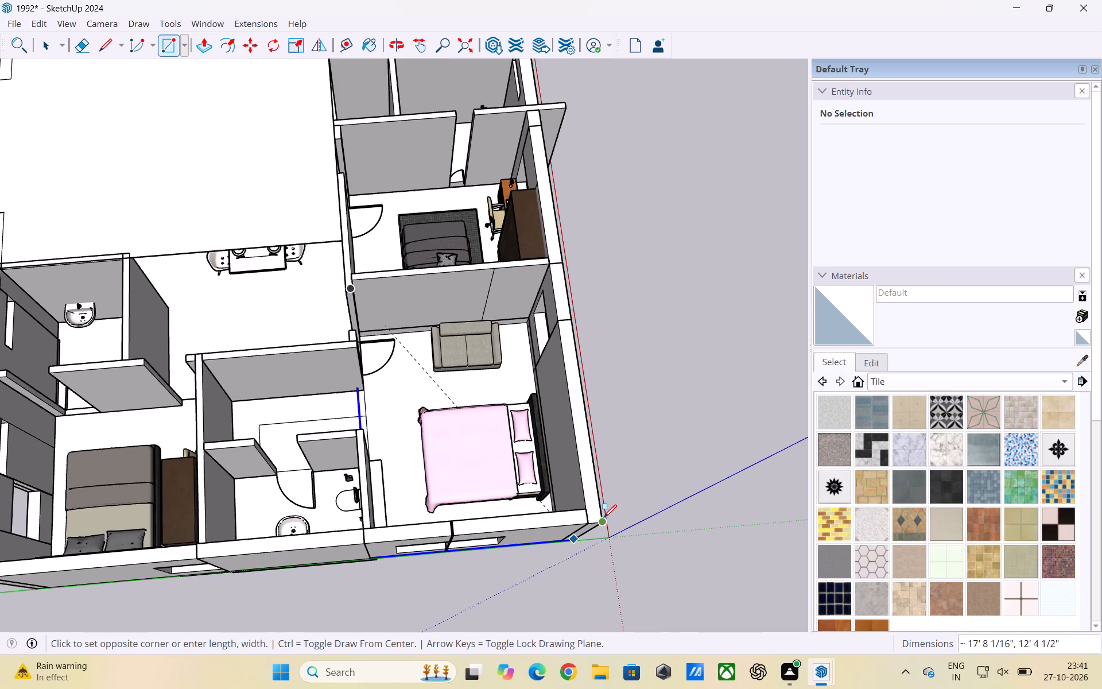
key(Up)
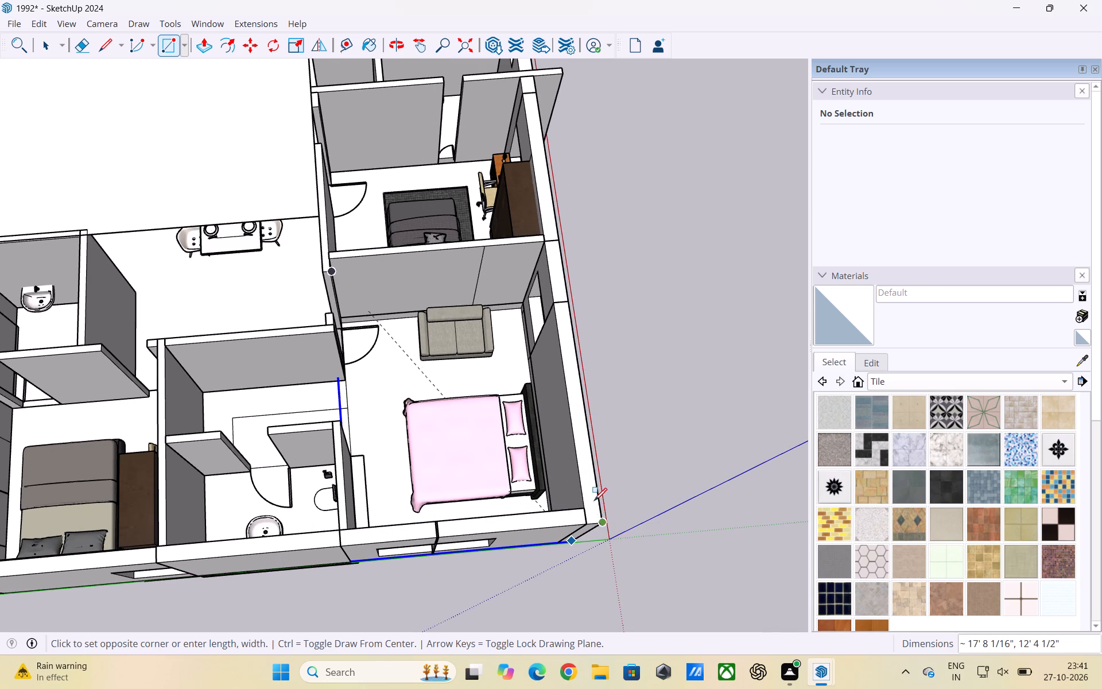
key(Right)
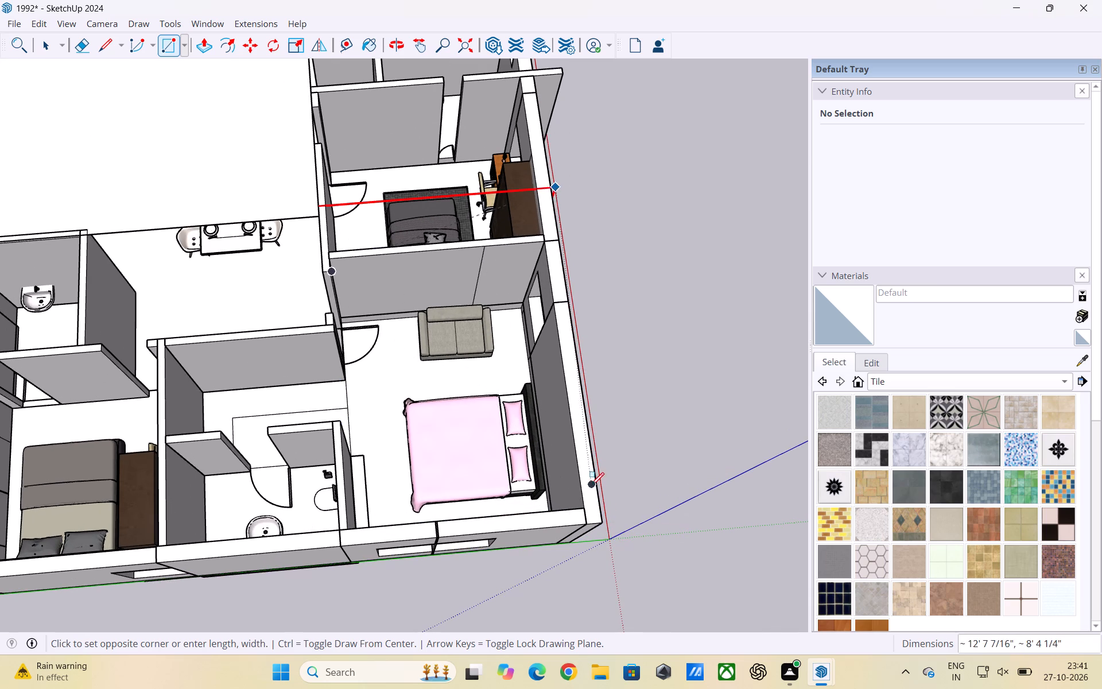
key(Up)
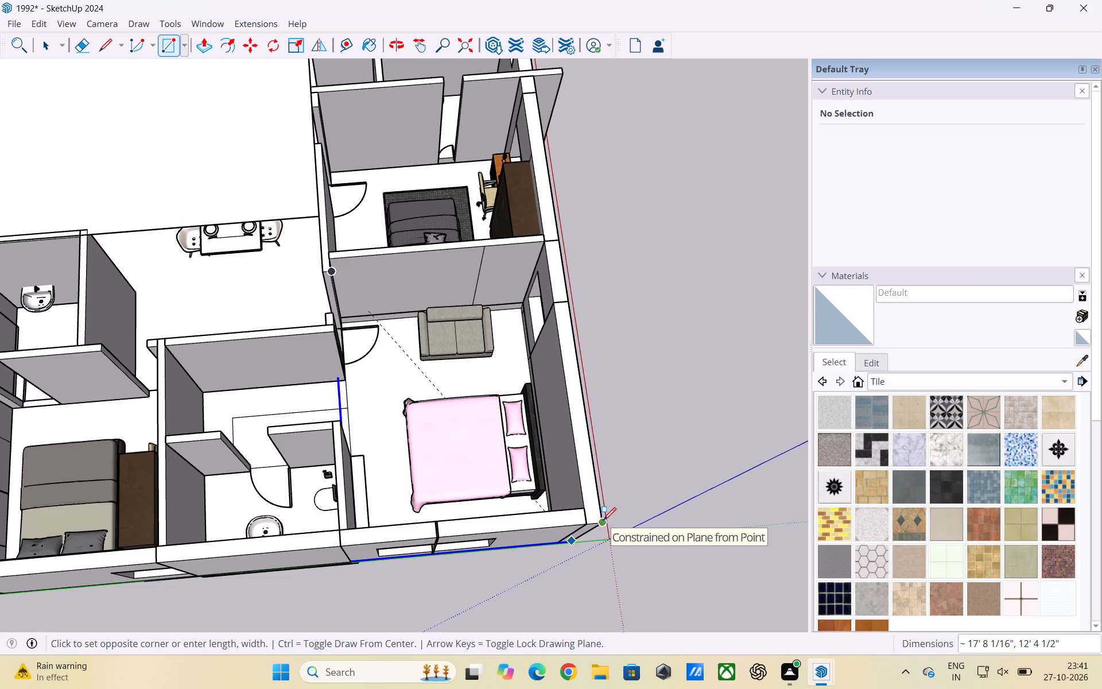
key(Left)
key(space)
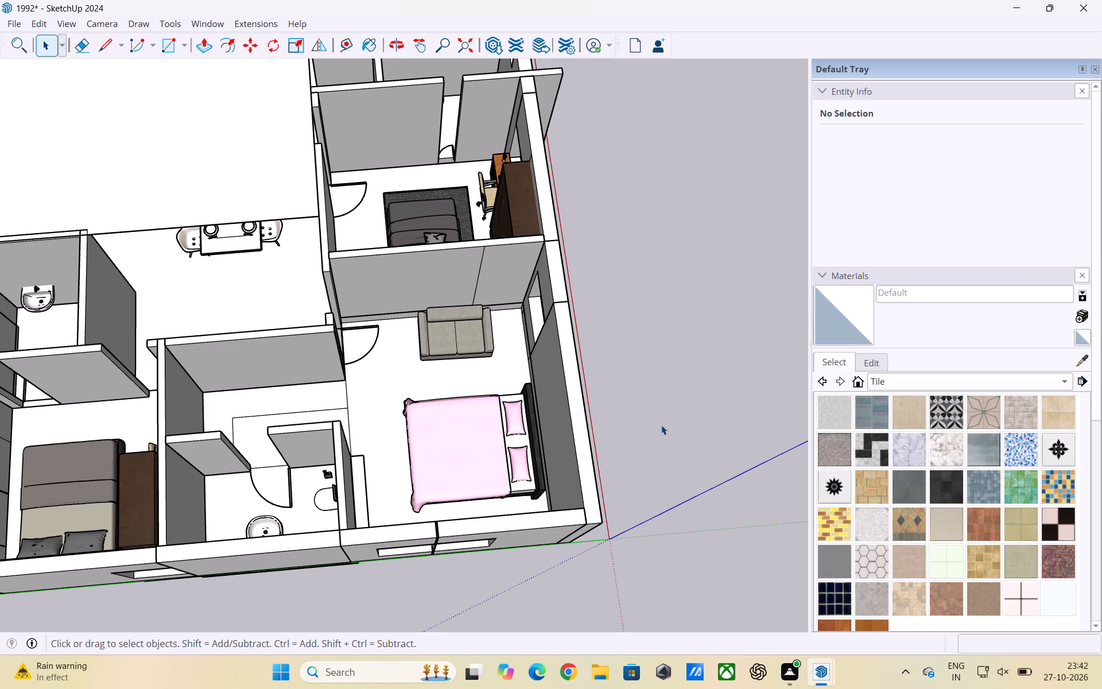
Draw a ceiling rectangle about 15' by 12'4" over the bedroom with the pink bed, from the outer wall corner to the inner partition corner.
scroll(661, 425, up, 1)
scroll(661, 425, down, 2)
scroll(548, 392, up, 2)
scroll(651, 377, down, 3)
middle_drag(615, 397, 608, 304)
scroll(646, 331, down, 5)
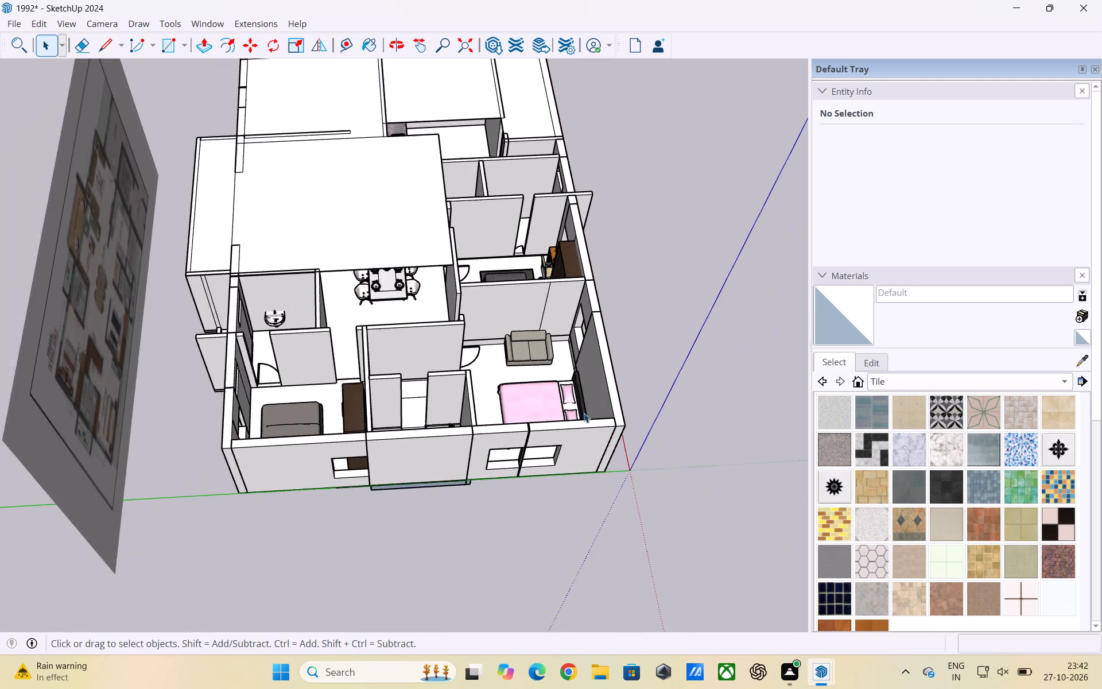
middle_drag(579, 438, 563, 517)
scroll(490, 318, up, 8)
key(r)
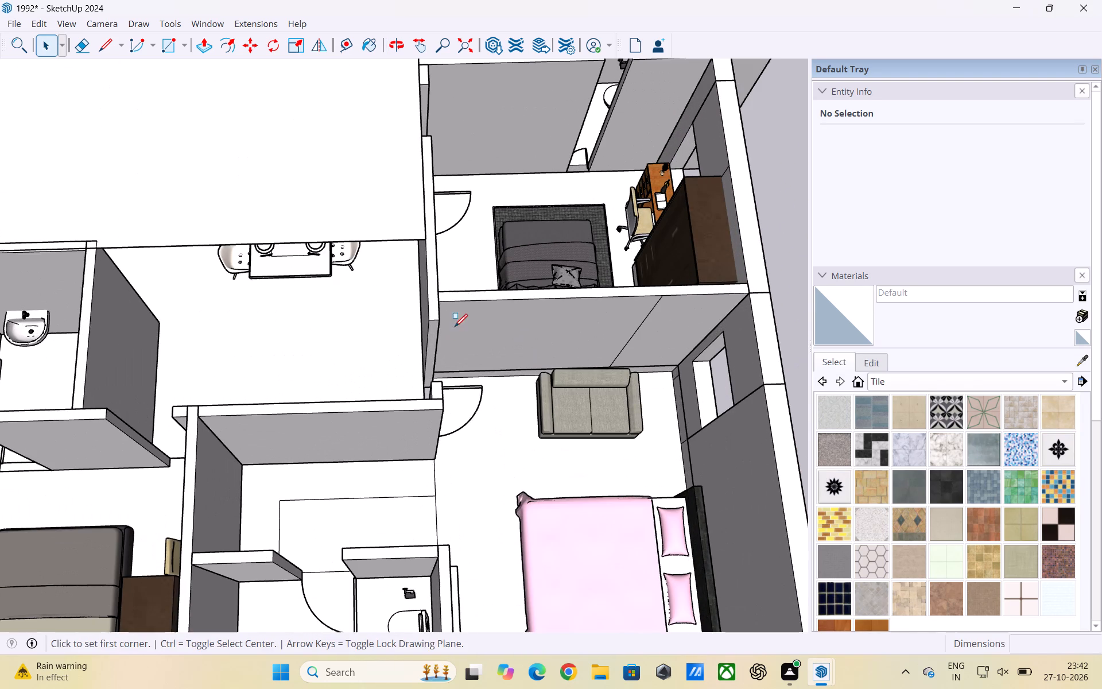
scroll(436, 330, up, 3)
scroll(223, 262, down, 6)
scroll(556, 265, up, 2)
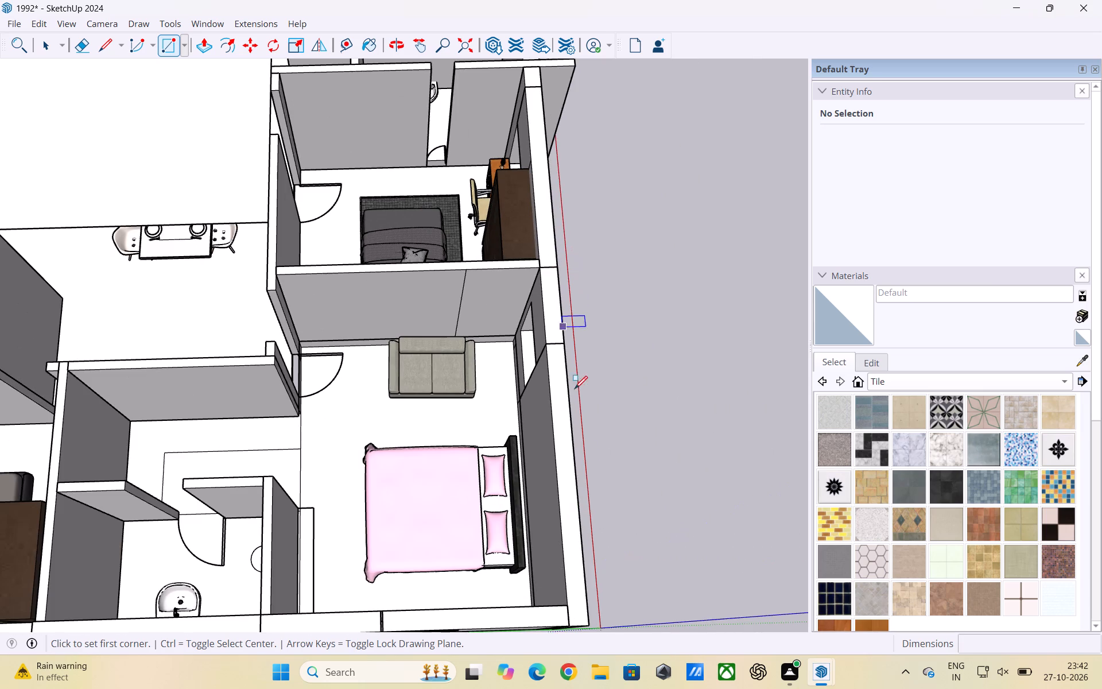
scroll(600, 393, down, 3)
click(590, 570)
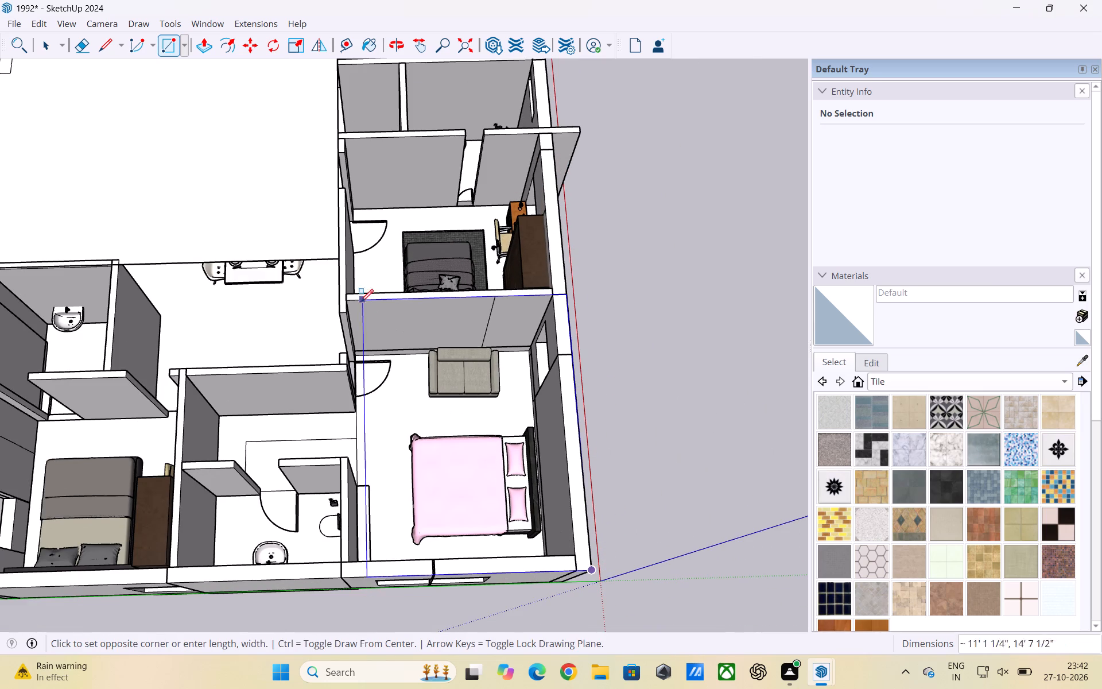
scroll(342, 297, up, 2)
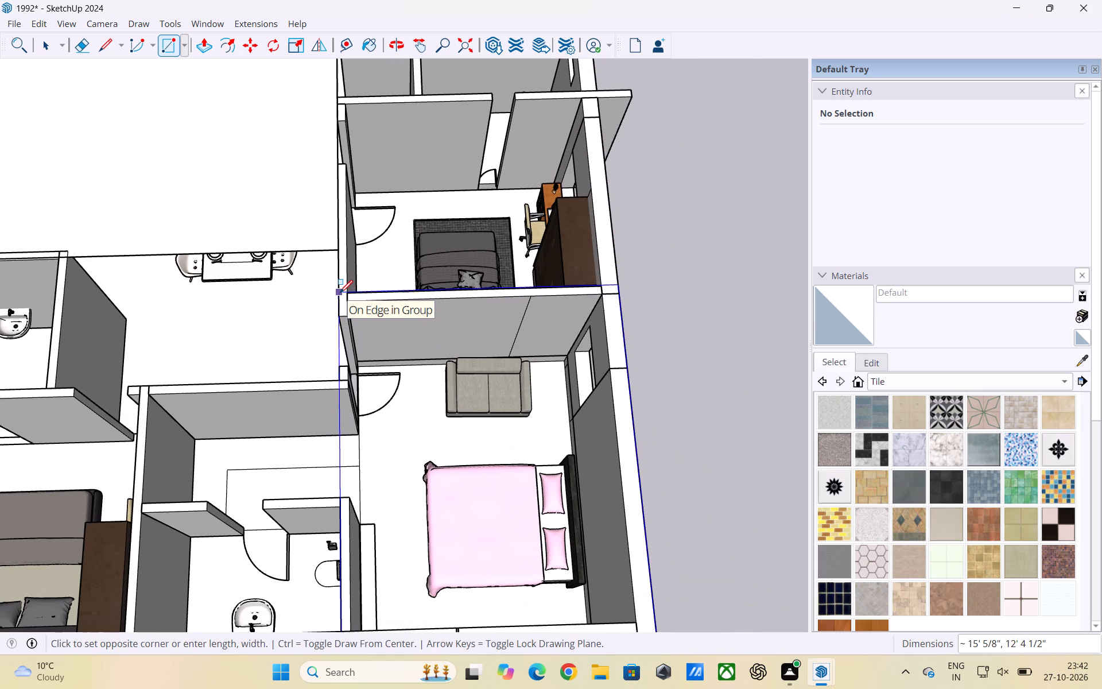
click(340, 293)
Draw a ceiling rectangle over the bathroom and dressing area between the two bedrooms, from the partition wall's end to the outer wall corner.
scroll(553, 291, down, 6)
scroll(278, 394, up, 3)
scroll(327, 378, up, 2)
click(358, 312)
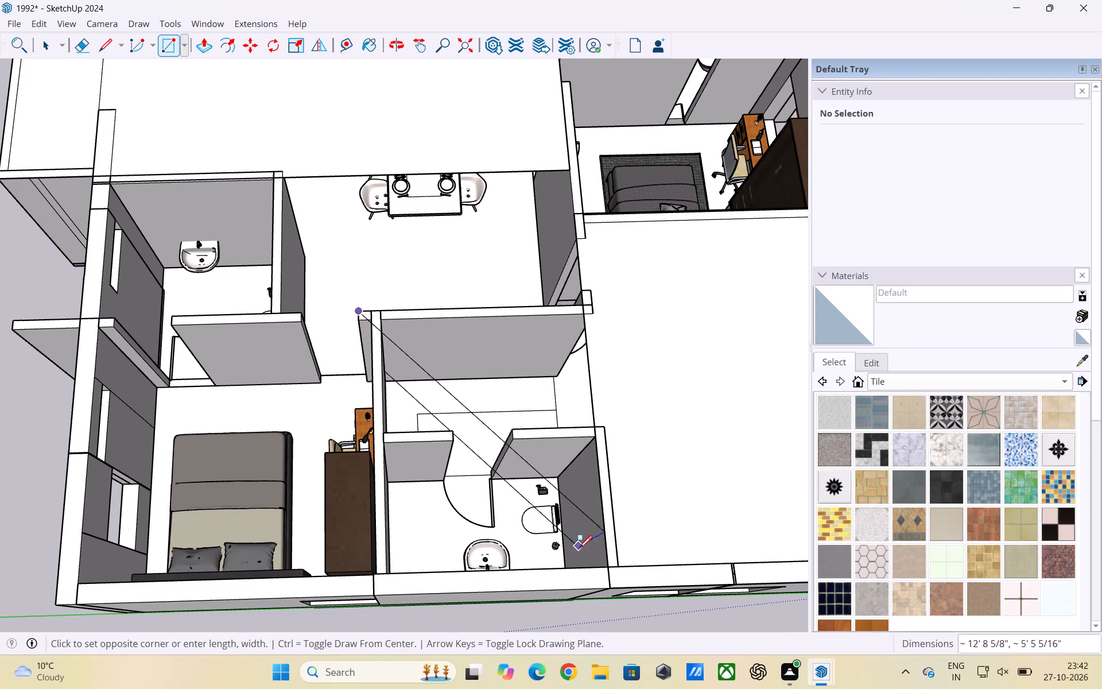
click(612, 585)
Draw a ceiling rectangle about 11' by 11'6" over the bedroom with the brown double bed, from the outer wall edge to the partition corner.
scroll(762, 475, down, 3)
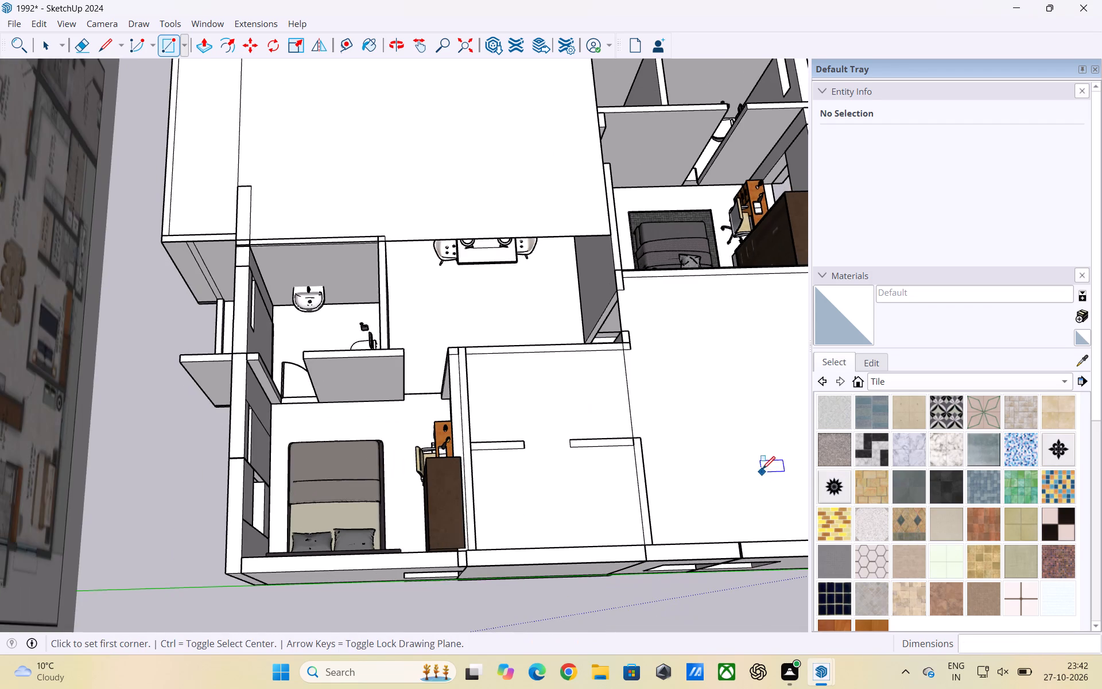
scroll(450, 456, up, 2)
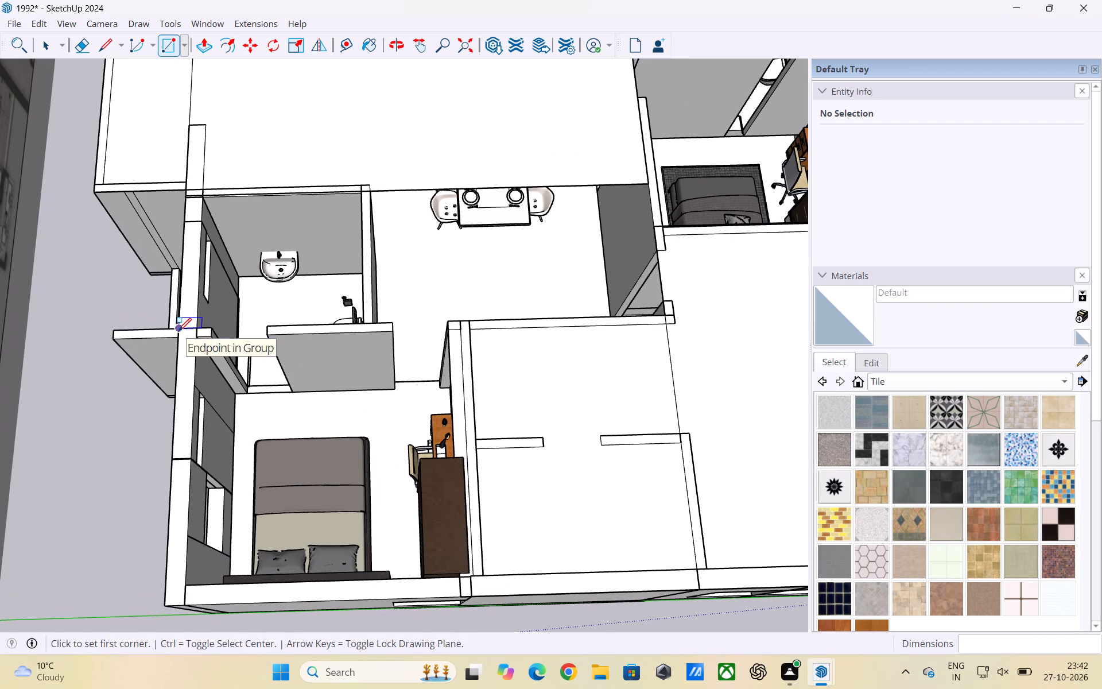
click(179, 331)
click(475, 594)
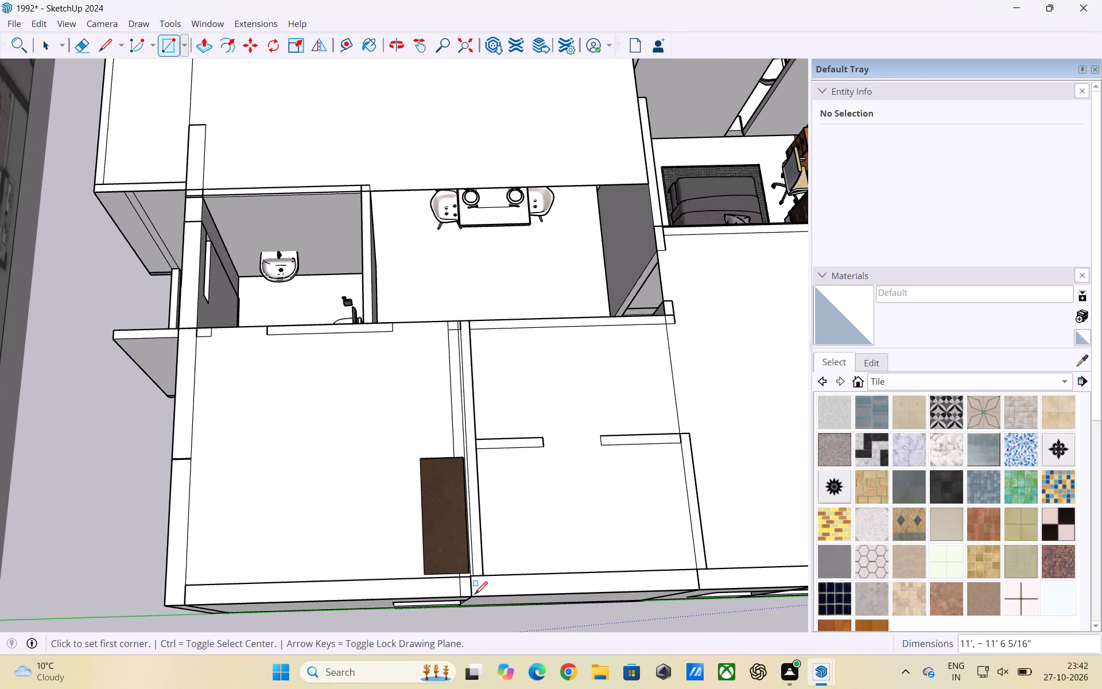
Draw a ceiling rectangle about 6'4" by 8' over the bathroom between the living-dining area and the brown-bed bedroom.
scroll(509, 599, down, 3)
scroll(257, 302, up, 6)
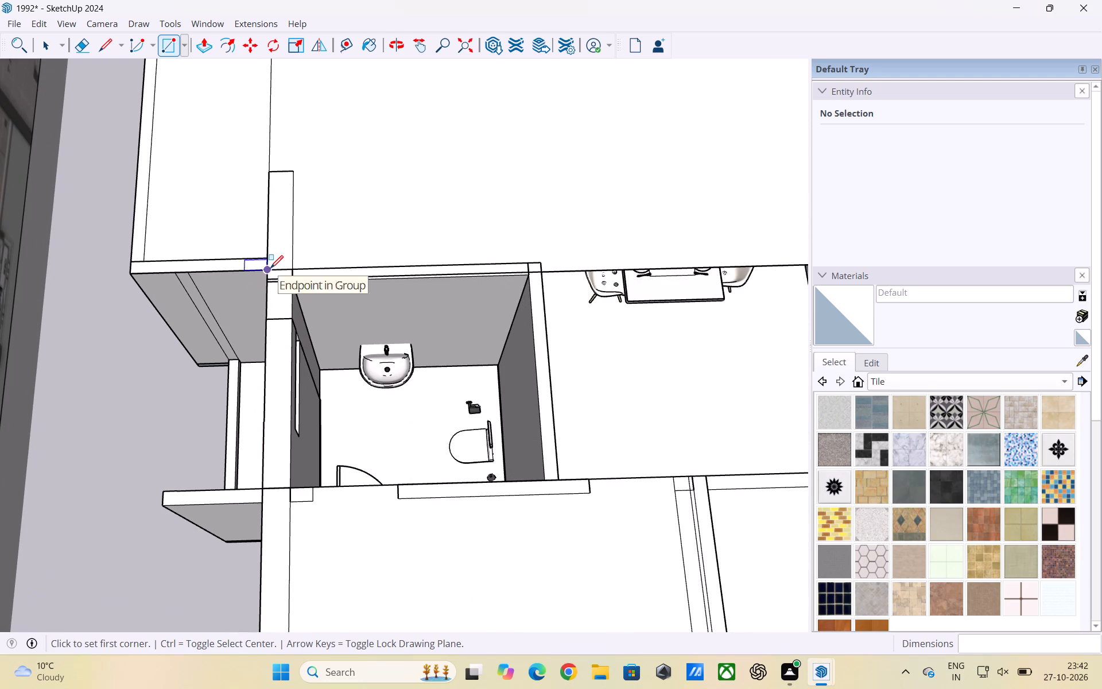
click(269, 268)
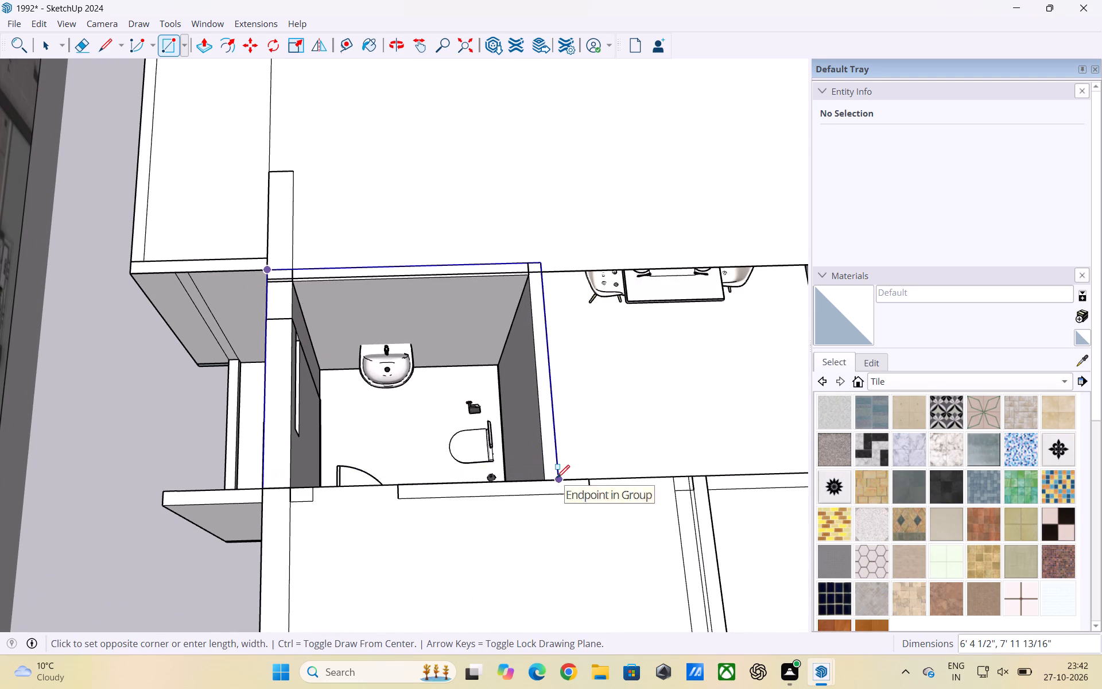
click(557, 478)
Draw a ceiling rectangle starting where the outer wall meets the partition between the uncovered bathroom and the bedroom with the desk.
scroll(338, 448, down, 9)
scroll(226, 385, down, 4)
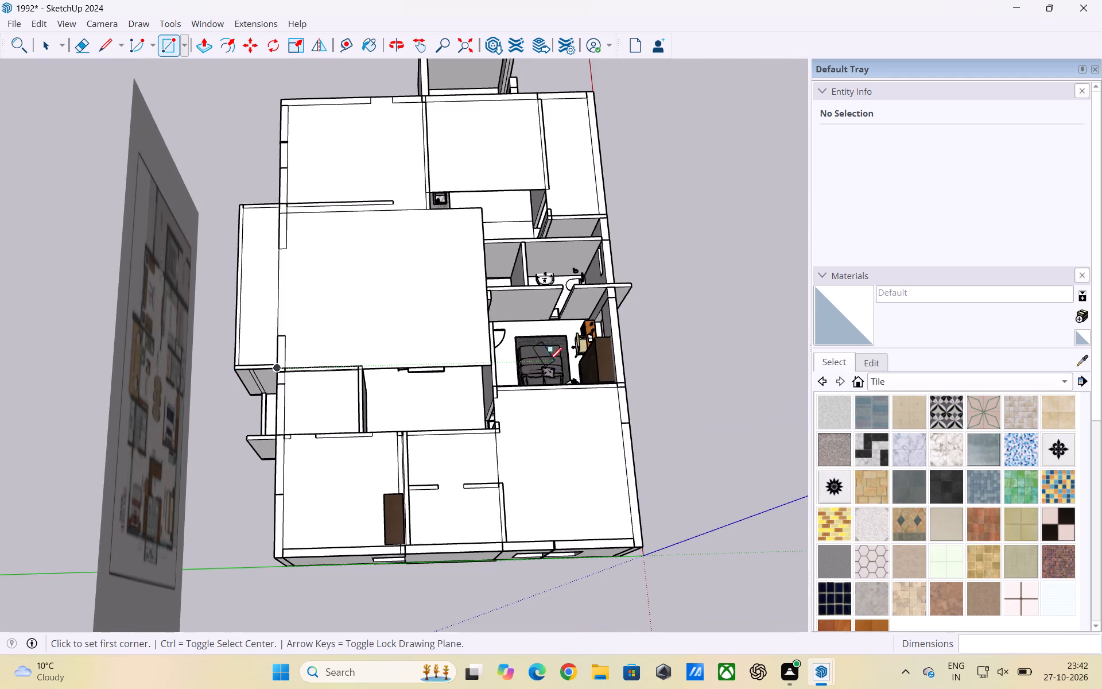
scroll(511, 304, up, 6)
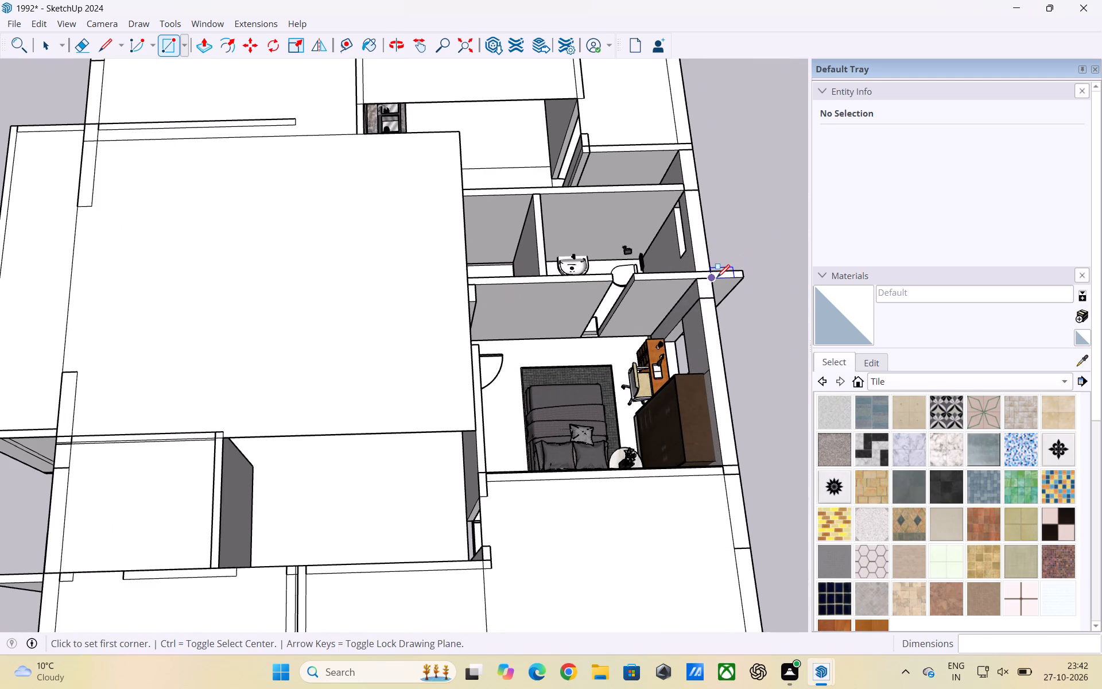
click(717, 277)
scroll(349, 382, down, 3)
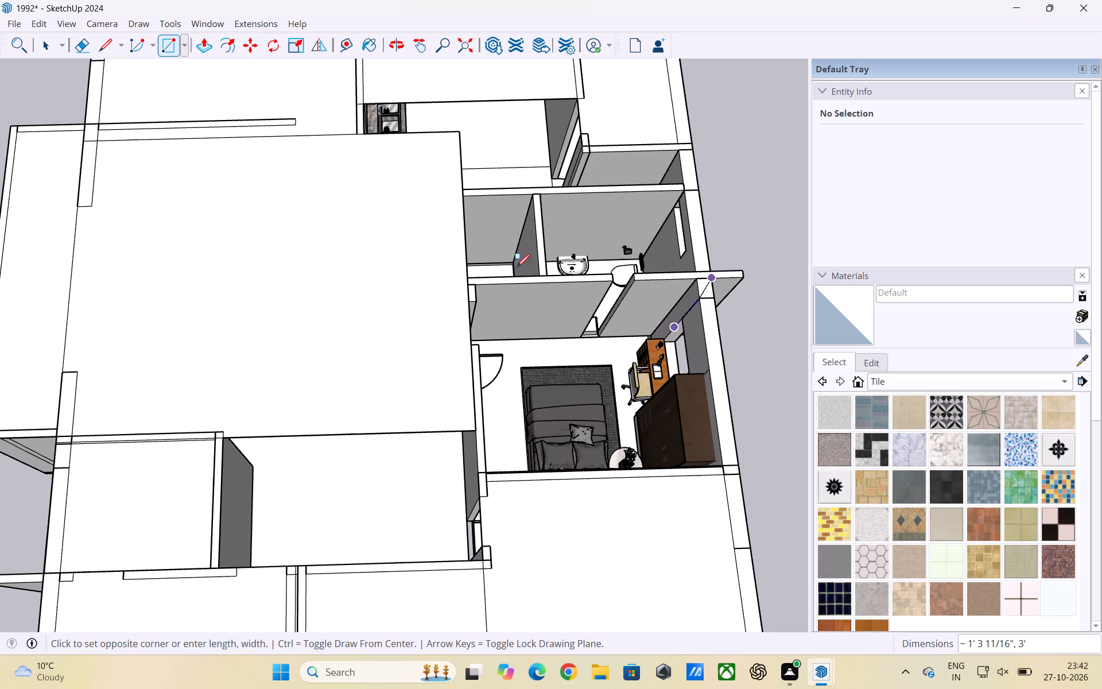
click(467, 278)
key(space)
scroll(395, 392, down, 6)
scroll(536, 344, down, 6)
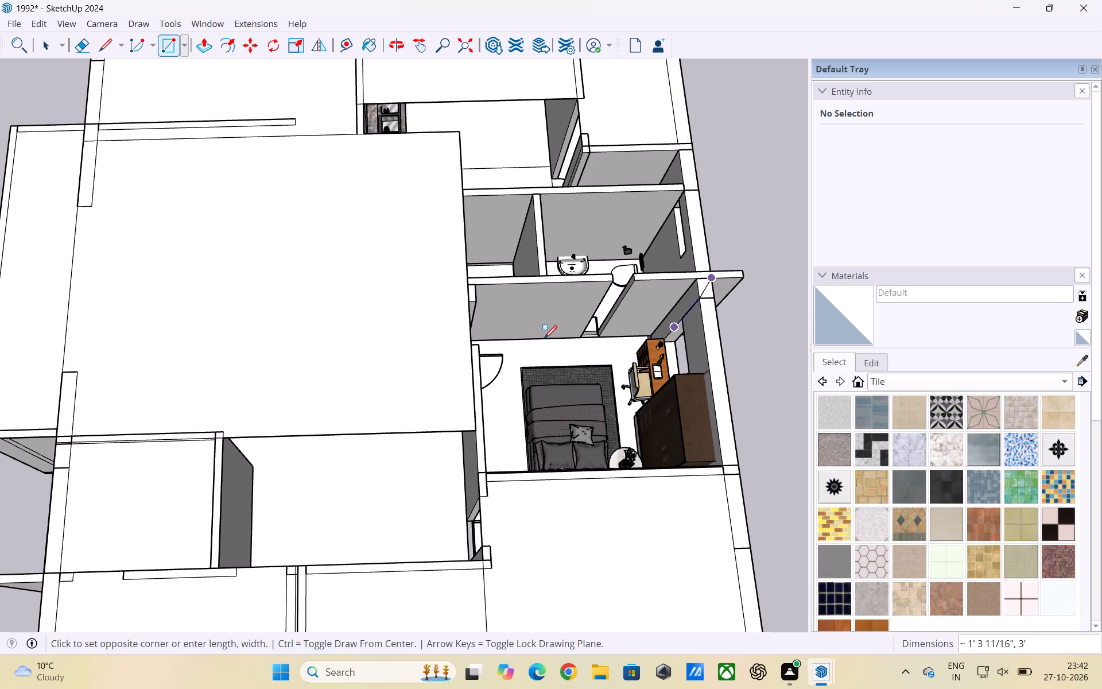
scroll(544, 338, down, 1)
click(762, 394)
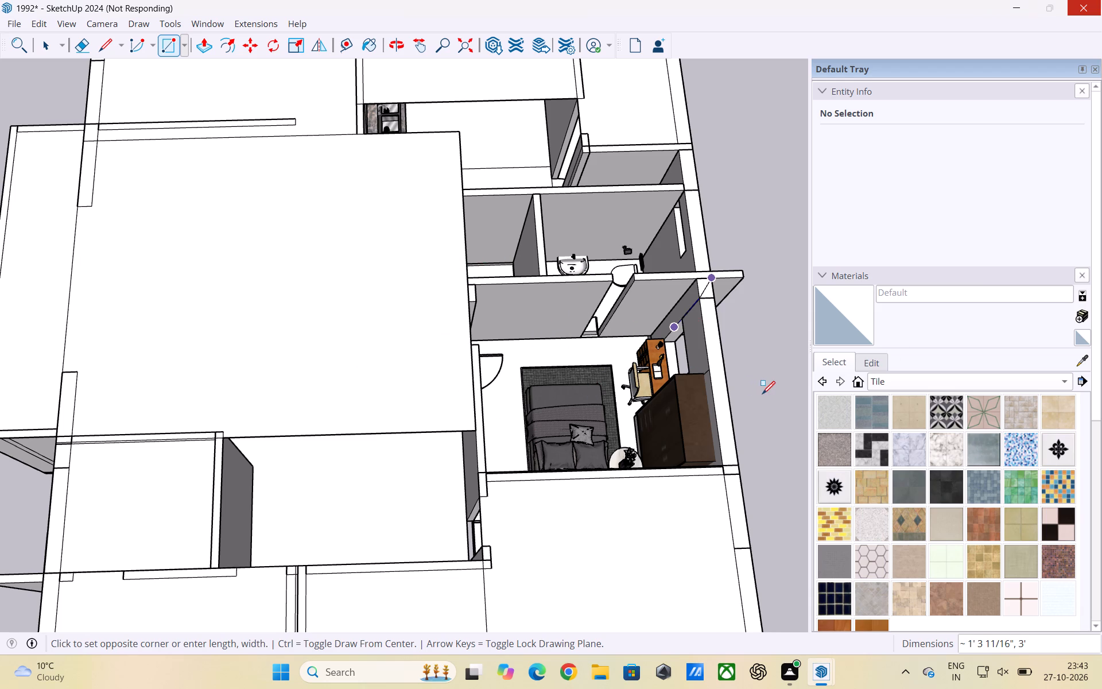
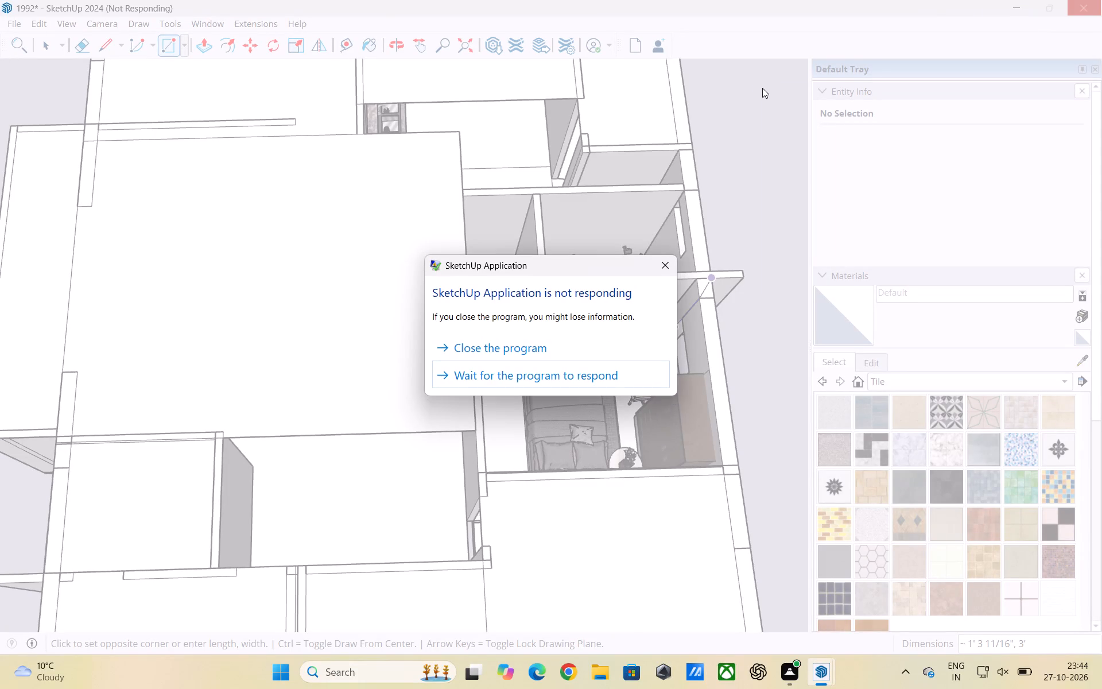
Wait once for the frozen SketchUp application to respond, and force the program to close if it remains unresponsive.
click(518, 380)
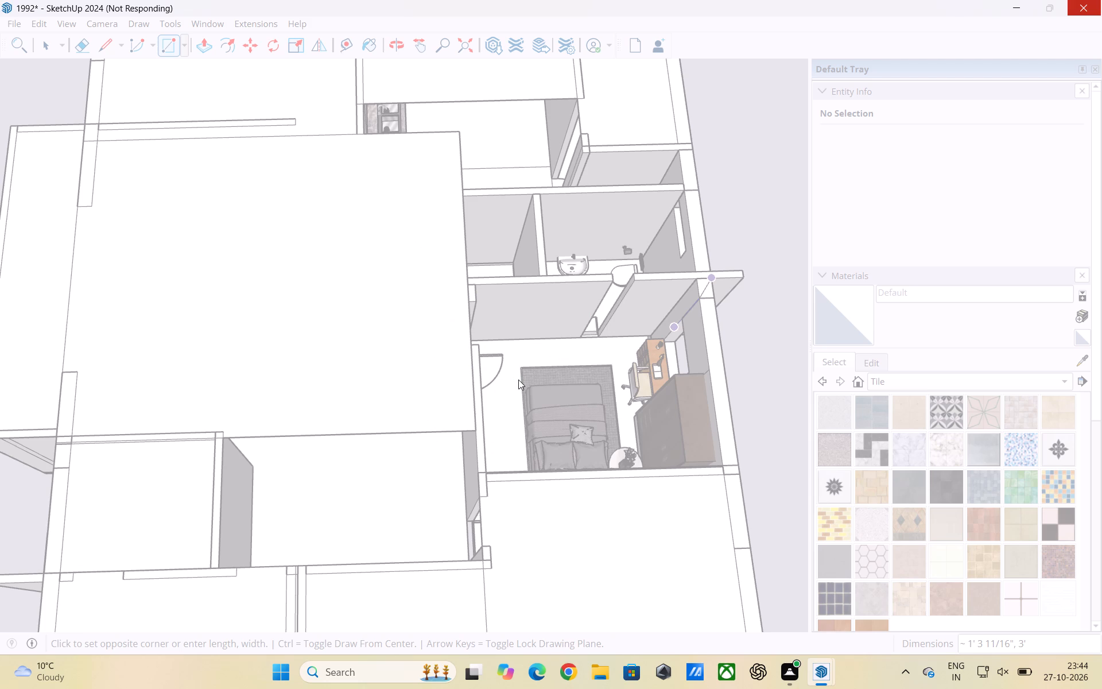
click(502, 350)
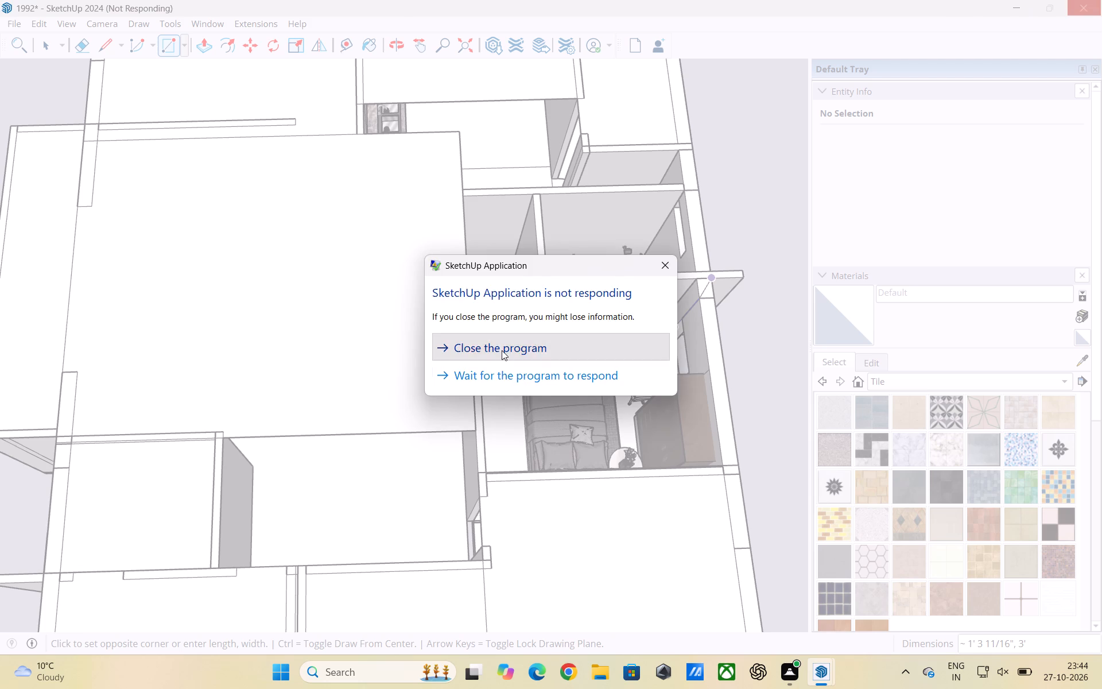
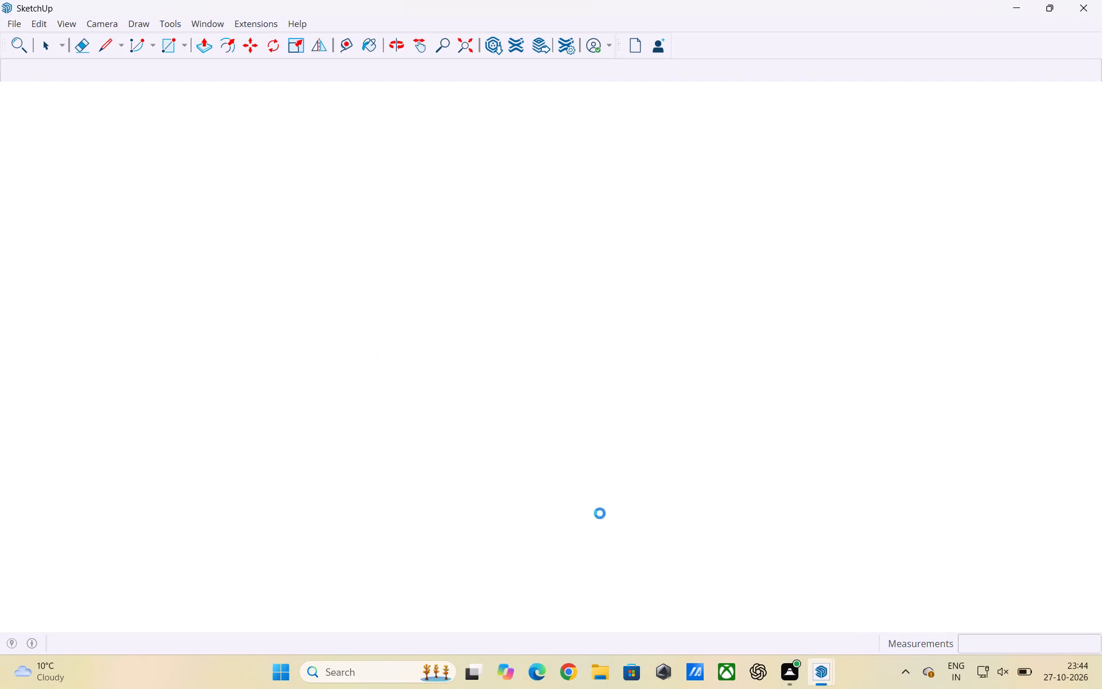
Leave the blank, unresponsive SketchUp window and bring the open 1992 house model window to the front.
scroll(619, 537, up, 3)
scroll(619, 537, down, 2)
click(1019, 9)
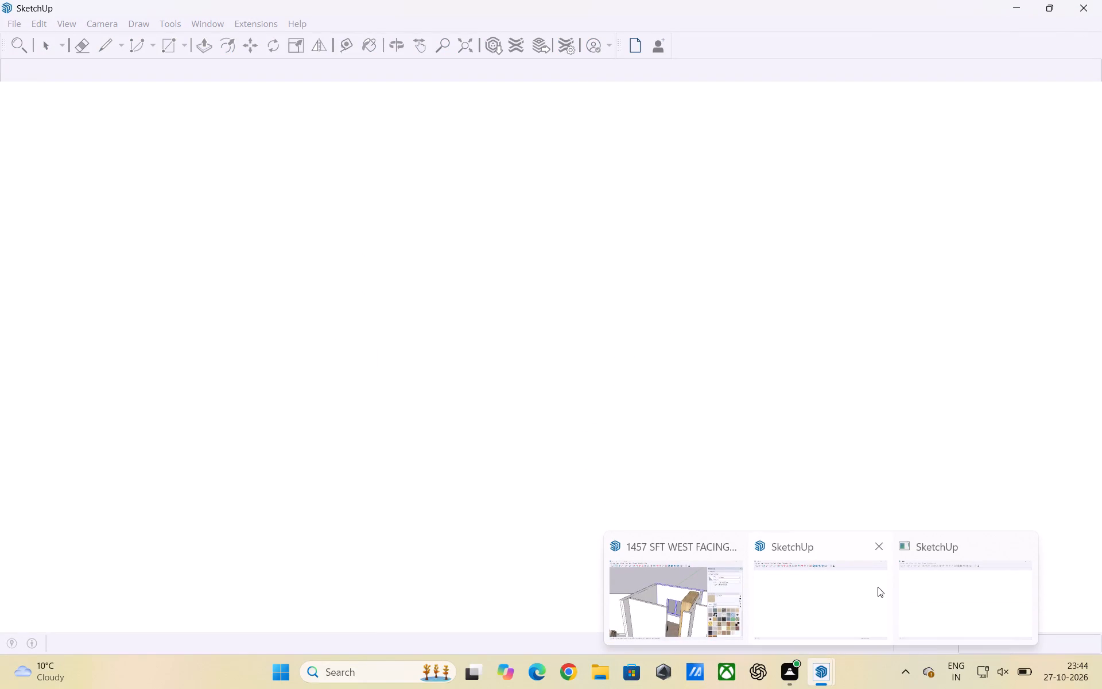
click(812, 583)
click(631, 331)
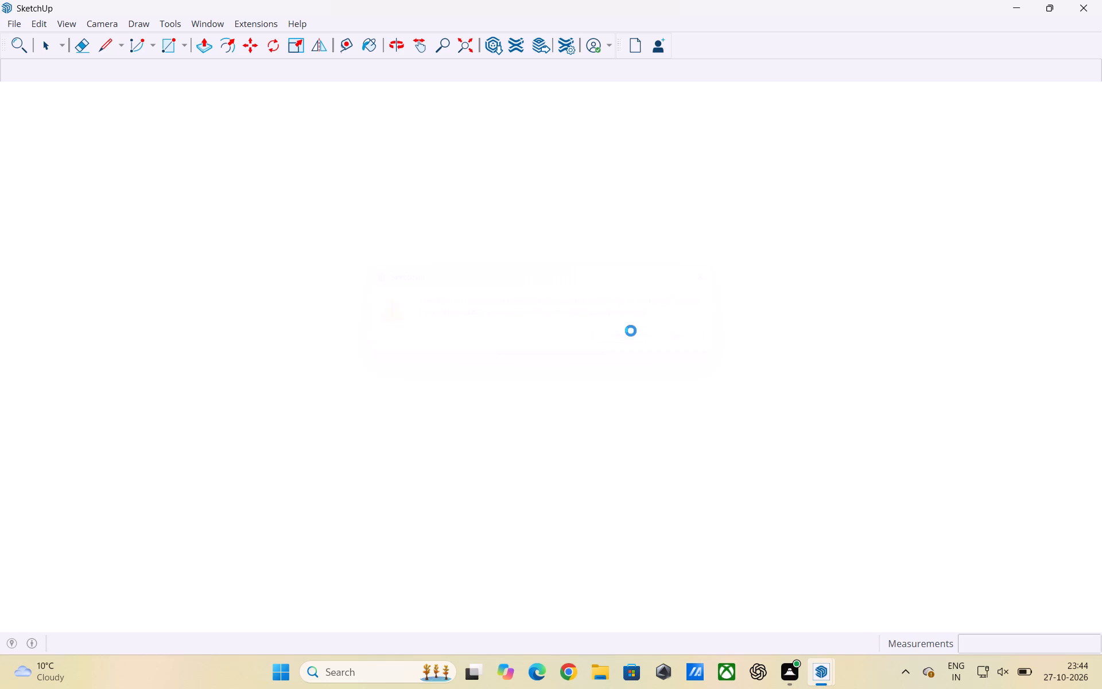
click(812, 605)
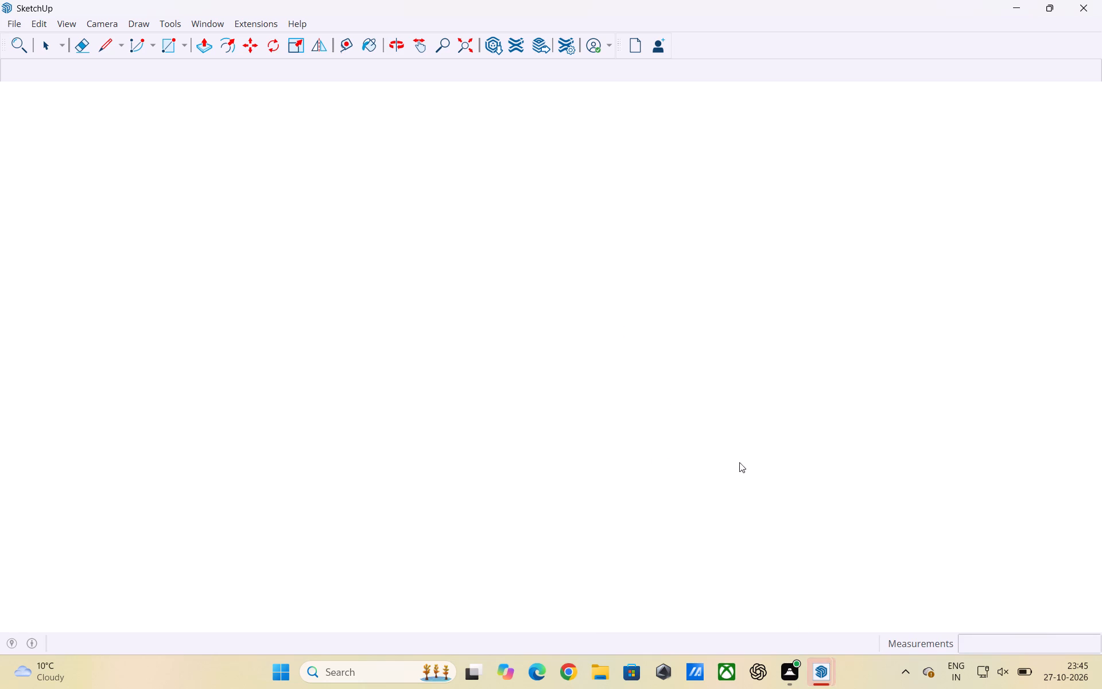
click(800, 590)
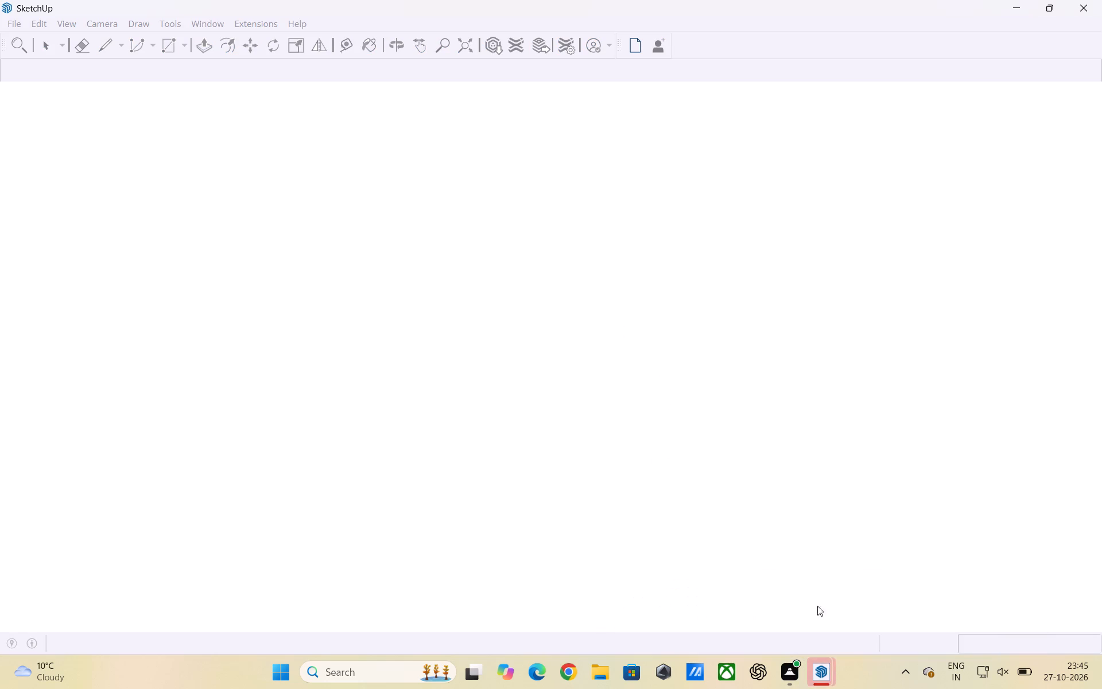
click(816, 669)
click(982, 581)
Examine the furnished 1992 house model from several angles, checking the bedrooms, dining and living areas, kitchen and wall tops.
scroll(746, 458, down, 3)
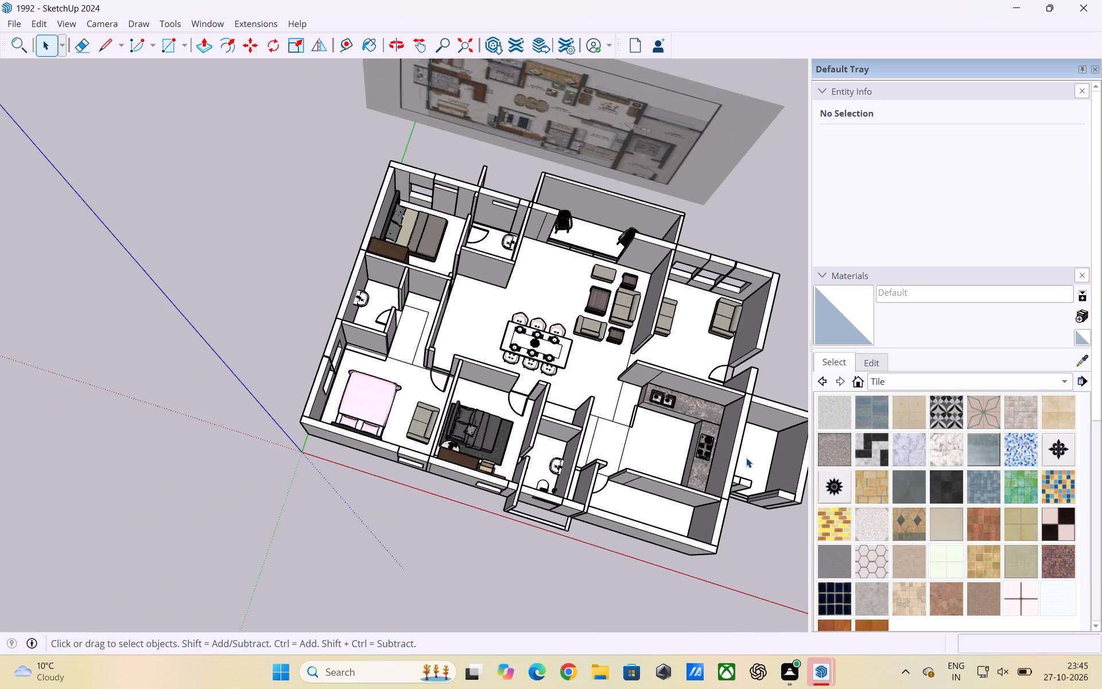
scroll(746, 458, down, 3)
middle_drag(643, 474, 633, 330)
scroll(633, 340, up, 3)
middle_drag(742, 398, 537, 396)
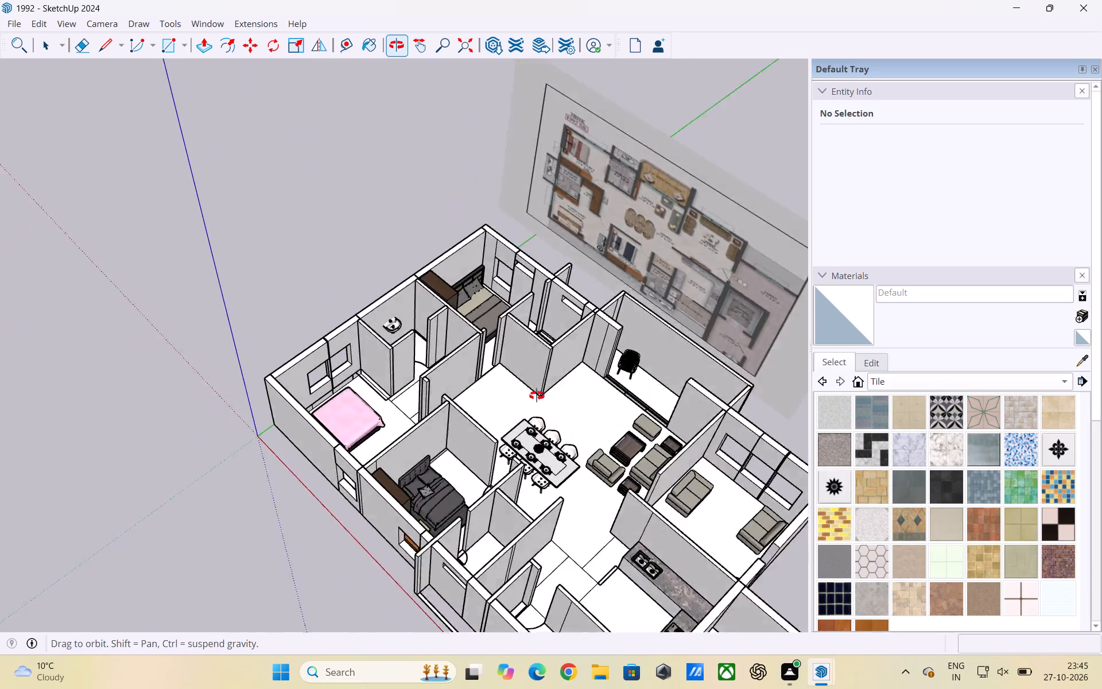
middle_drag(537, 396, 468, 385)
scroll(564, 354, down, 6)
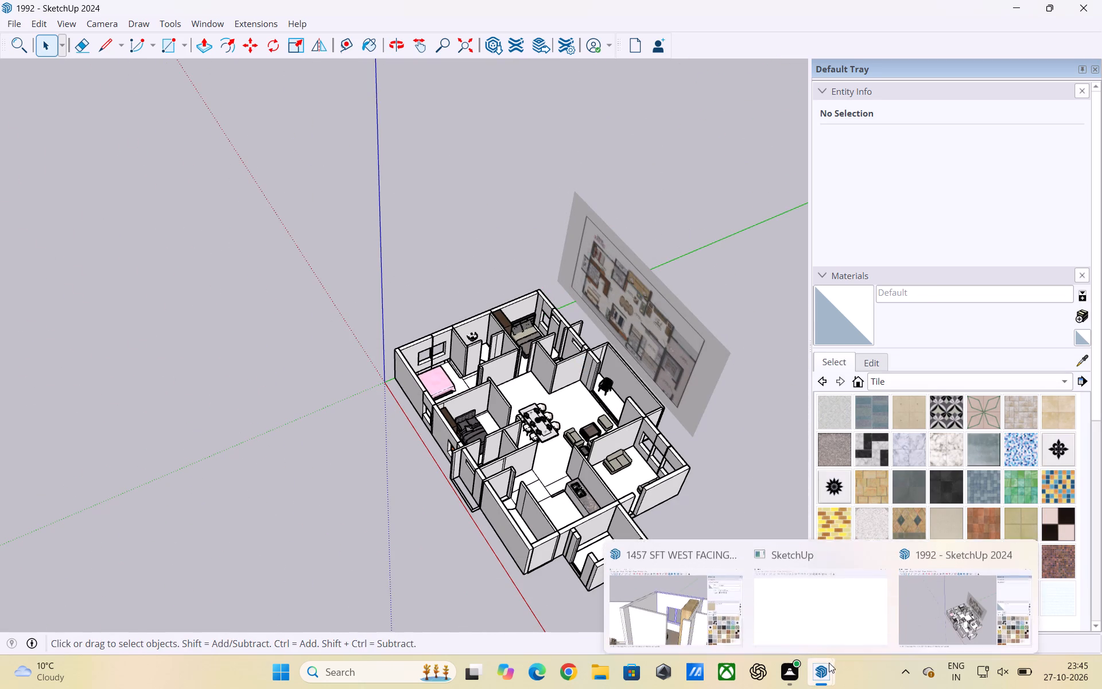
click(1004, 607)
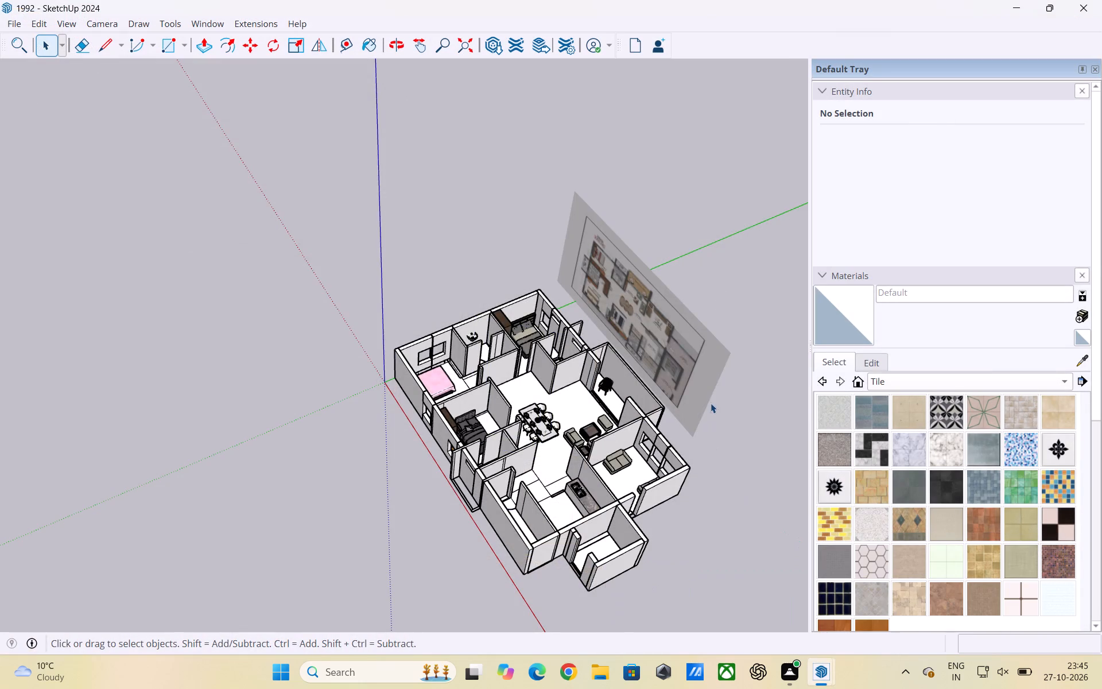
scroll(711, 403, down, 6)
middle_drag(621, 409, 374, 433)
scroll(448, 448, up, 4)
scroll(599, 360, down, 7)
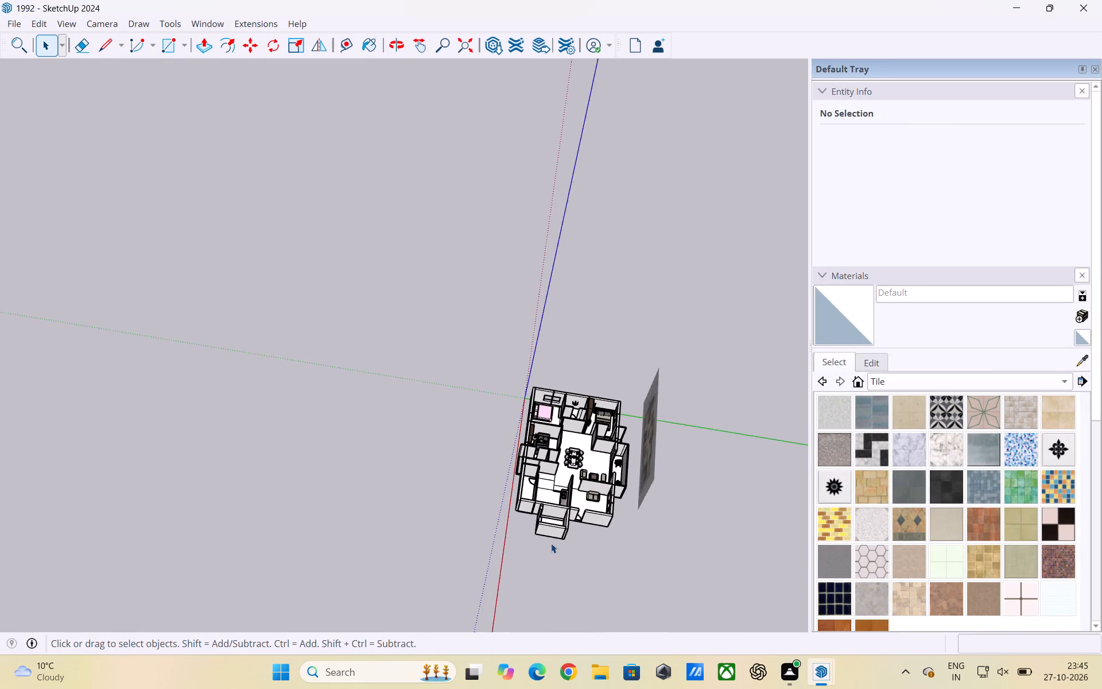
scroll(551, 544, up, 4)
middle_drag(541, 515, 642, 522)
scroll(631, 361, up, 6)
scroll(521, 309, up, 3)
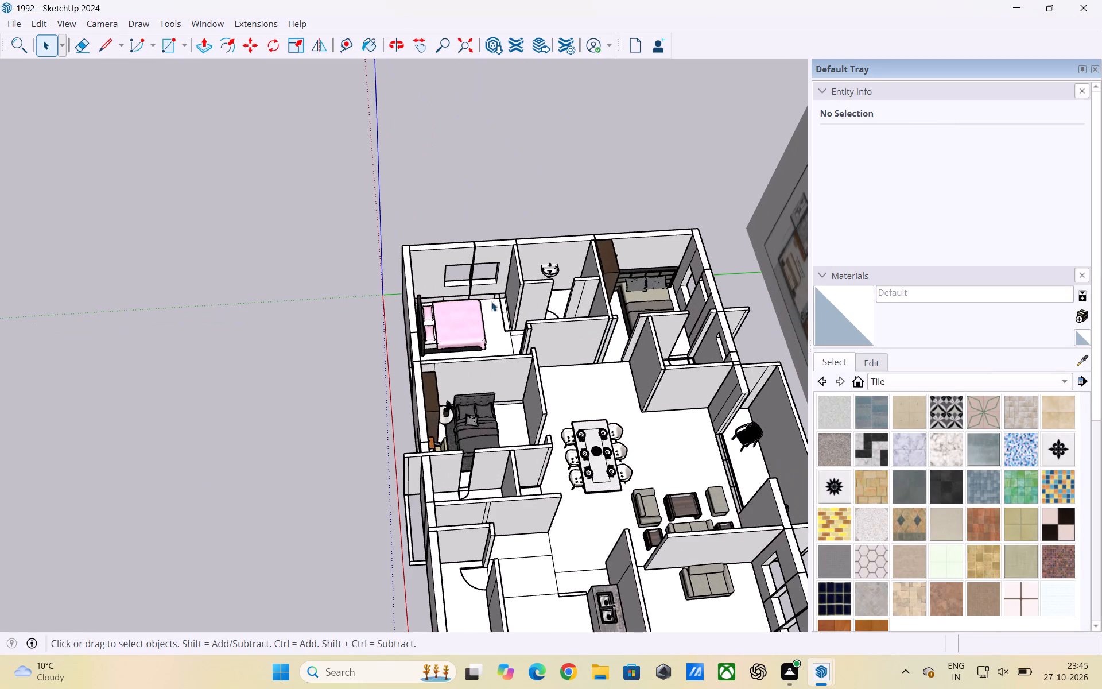
middle_drag(437, 302, 426, 327)
scroll(499, 373, up, 1)
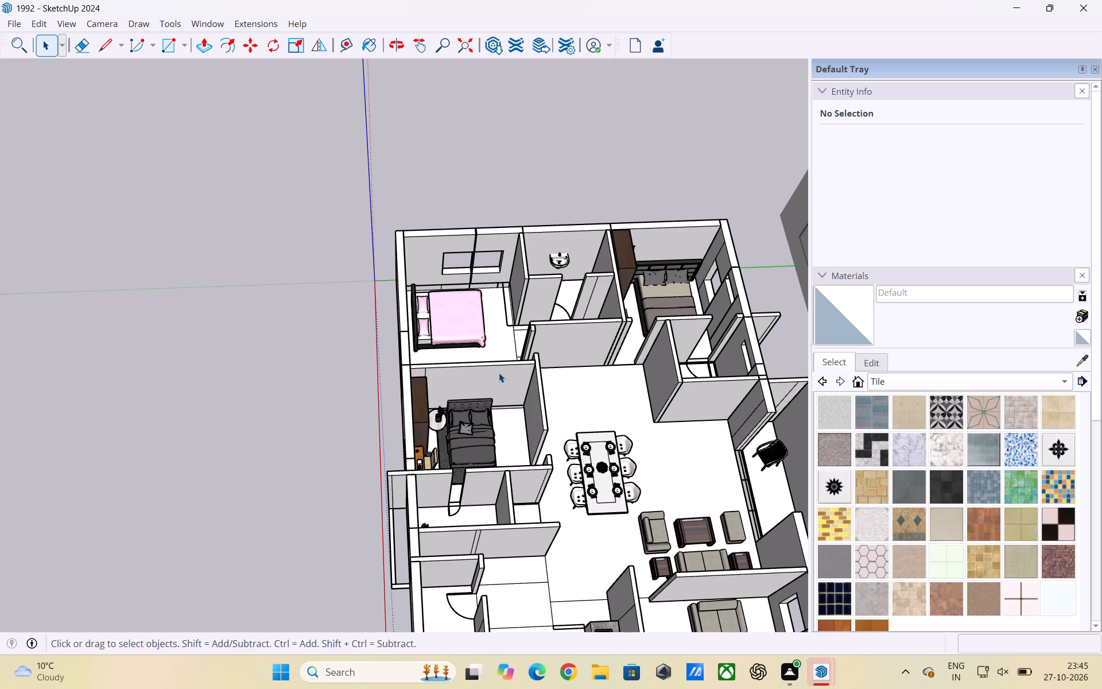
scroll(446, 338, down, 3)
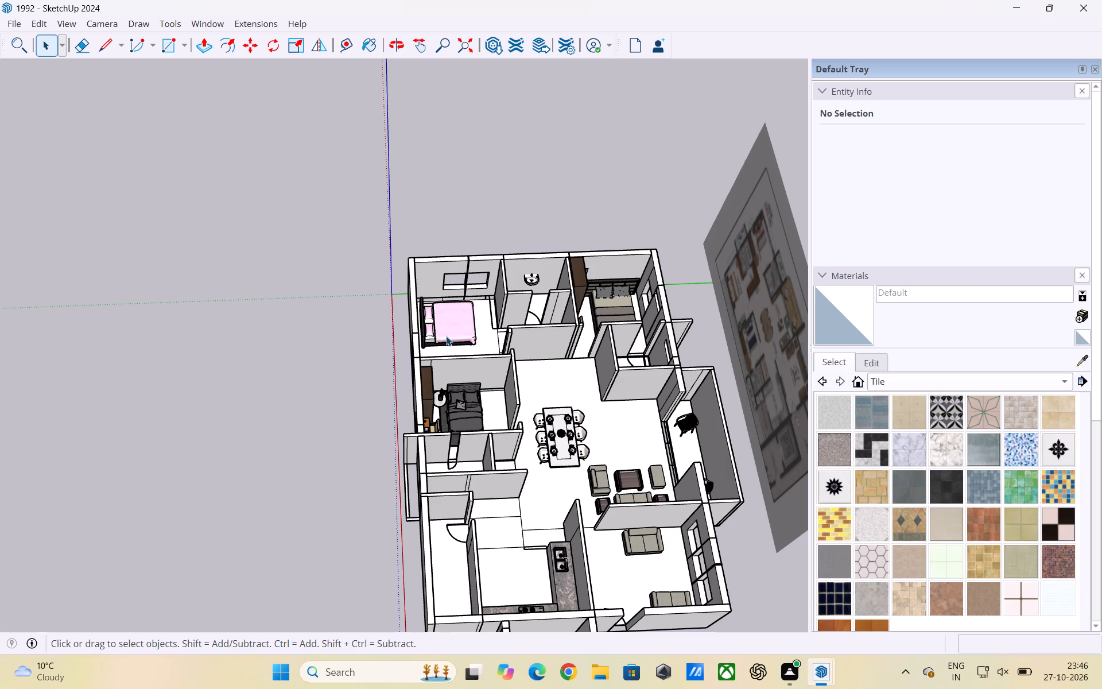
scroll(455, 220, down, 2)
scroll(522, 320, down, 2)
scroll(576, 423, up, 5)
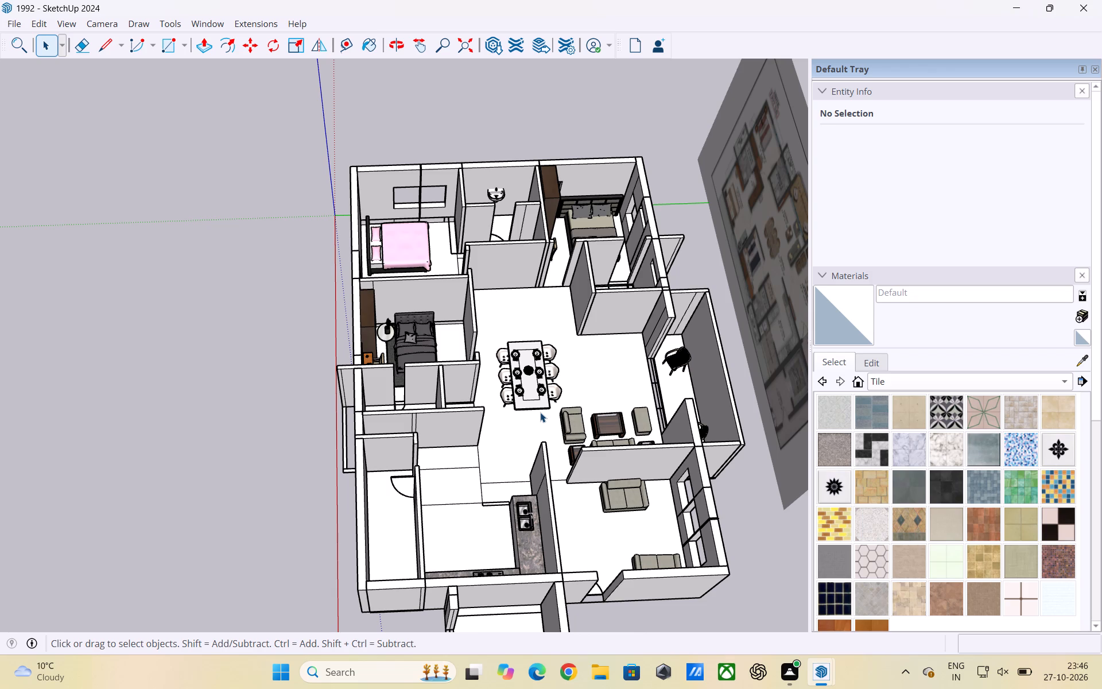
scroll(540, 412, up, 1)
scroll(540, 412, down, 2)
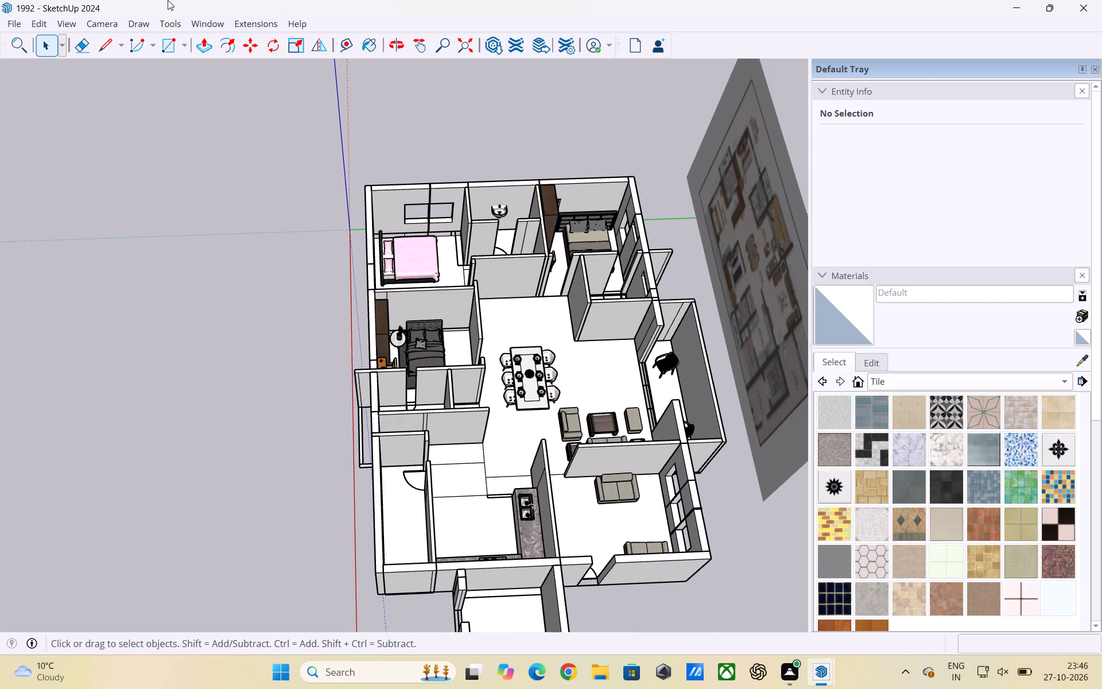
Save the model under the name 1992 in the Desktop folder as a SketchUp model, replacing the existing file.
click(8, 26)
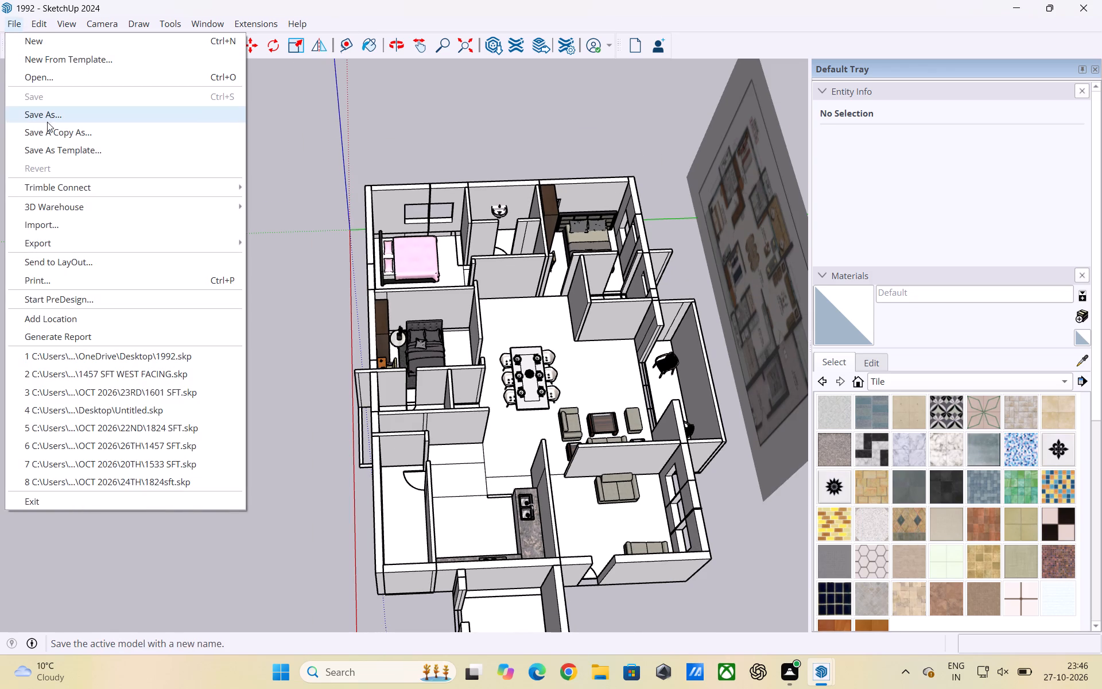
click(47, 119)
click(428, 338)
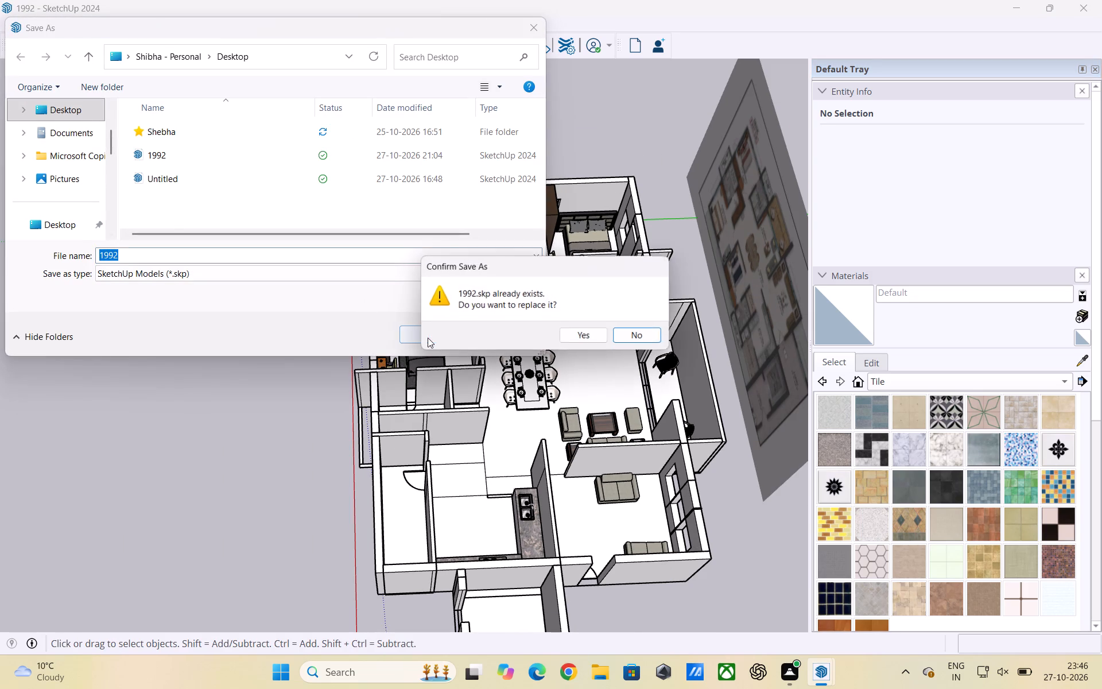
click(594, 335)
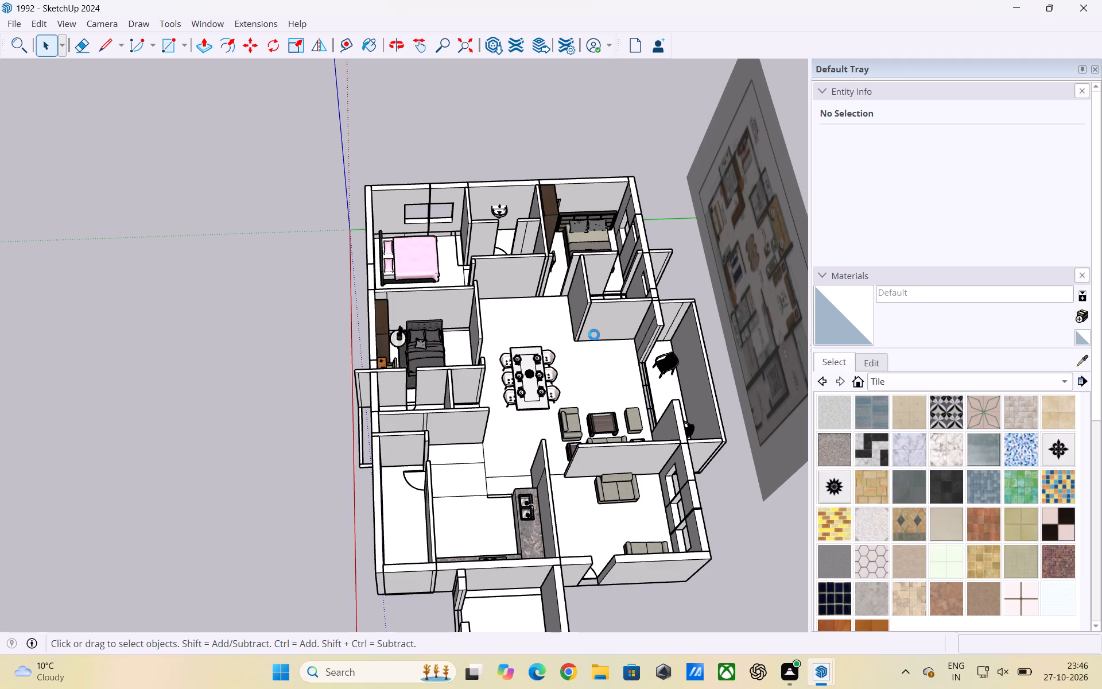
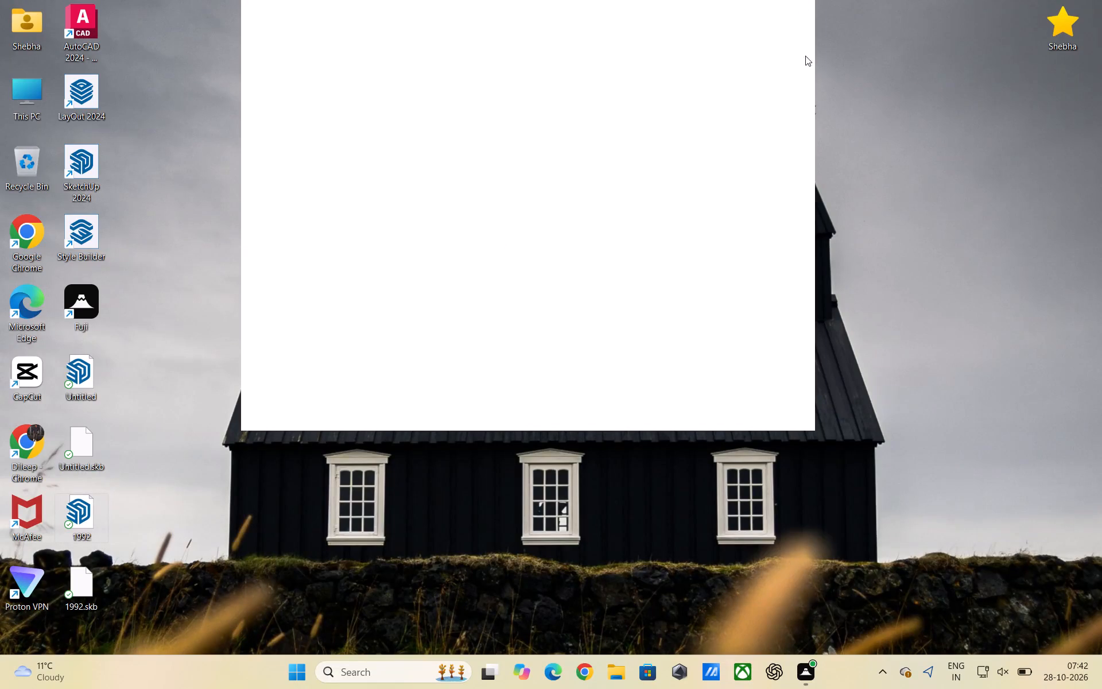
Open the 1992 SketchUp model file from the desktop.
right_click(80, 517)
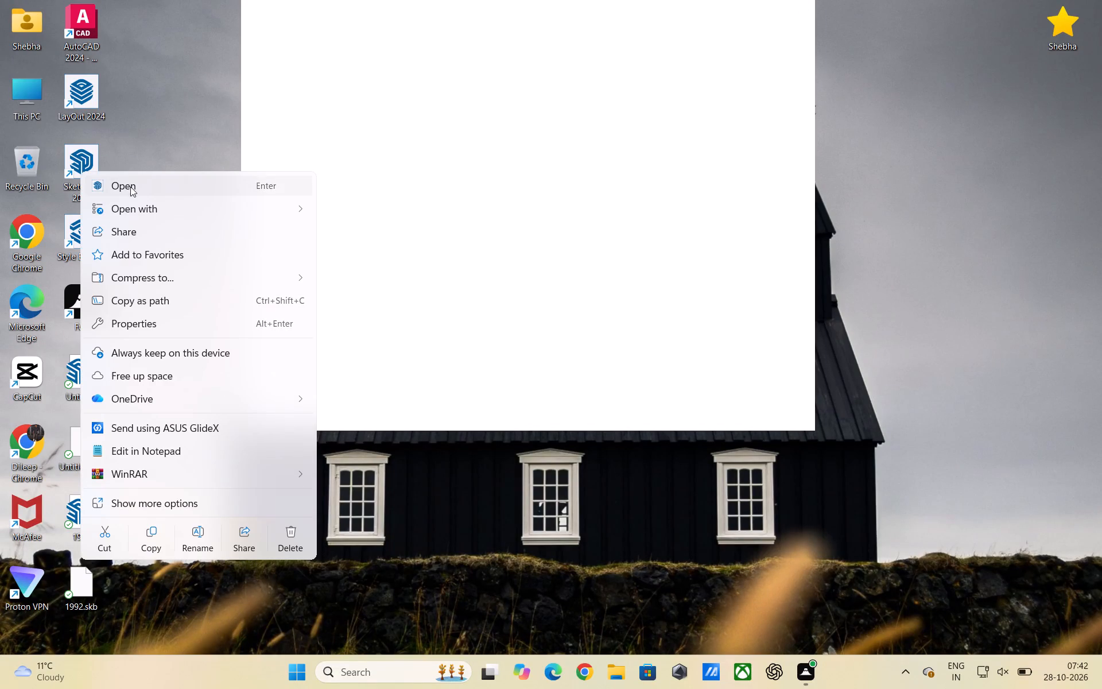
click(130, 187)
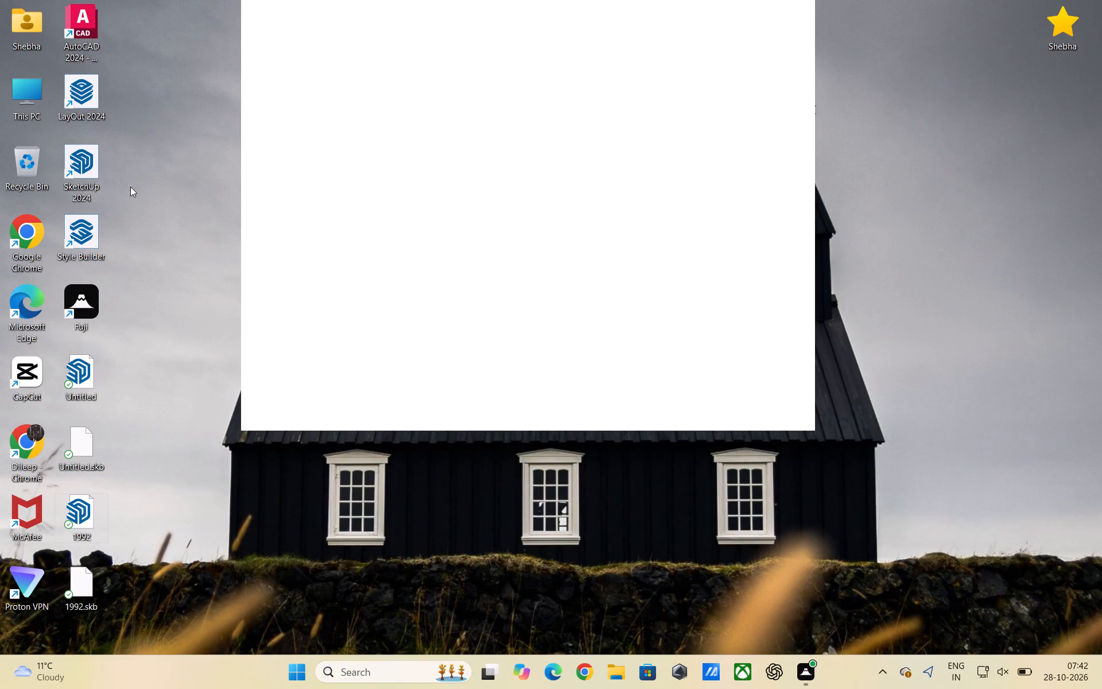
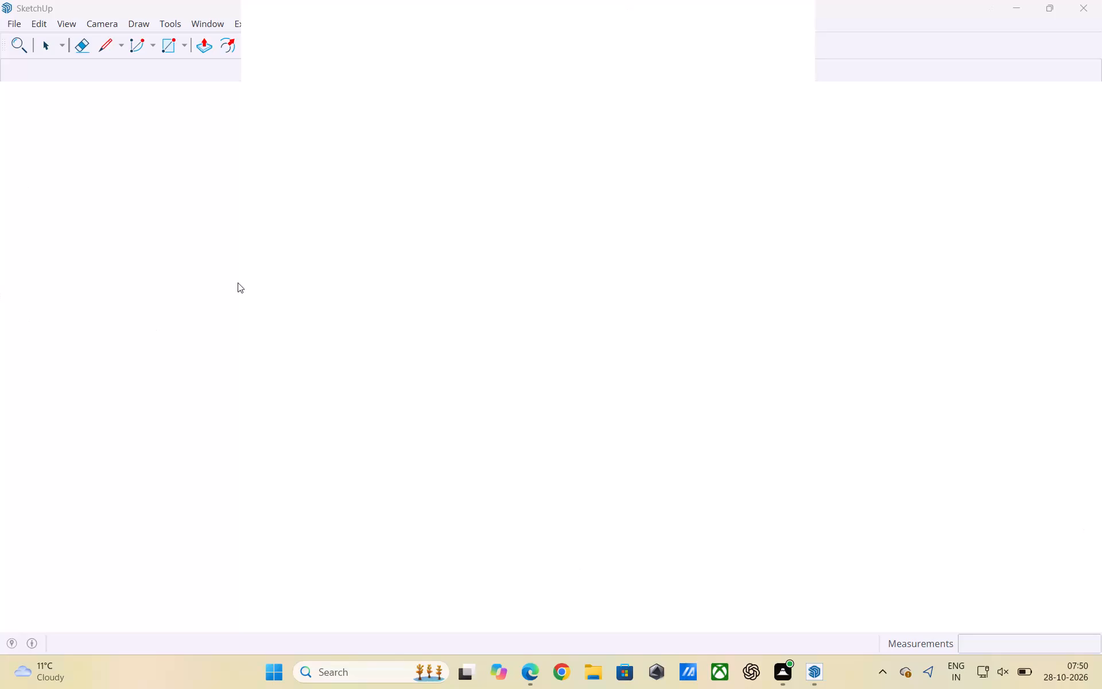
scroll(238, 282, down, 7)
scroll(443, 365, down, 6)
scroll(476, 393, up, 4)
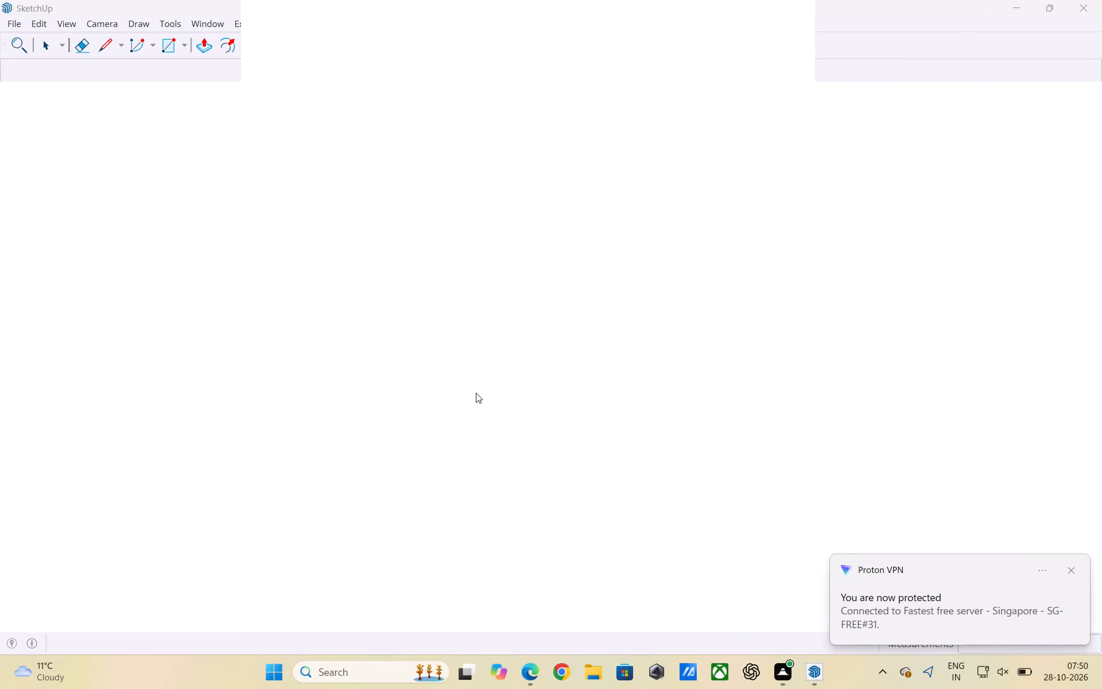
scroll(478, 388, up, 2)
Decline opening 1992.skp as read-only in the duplicate blank SketchUp windows and close two of those windows.
click(808, 672)
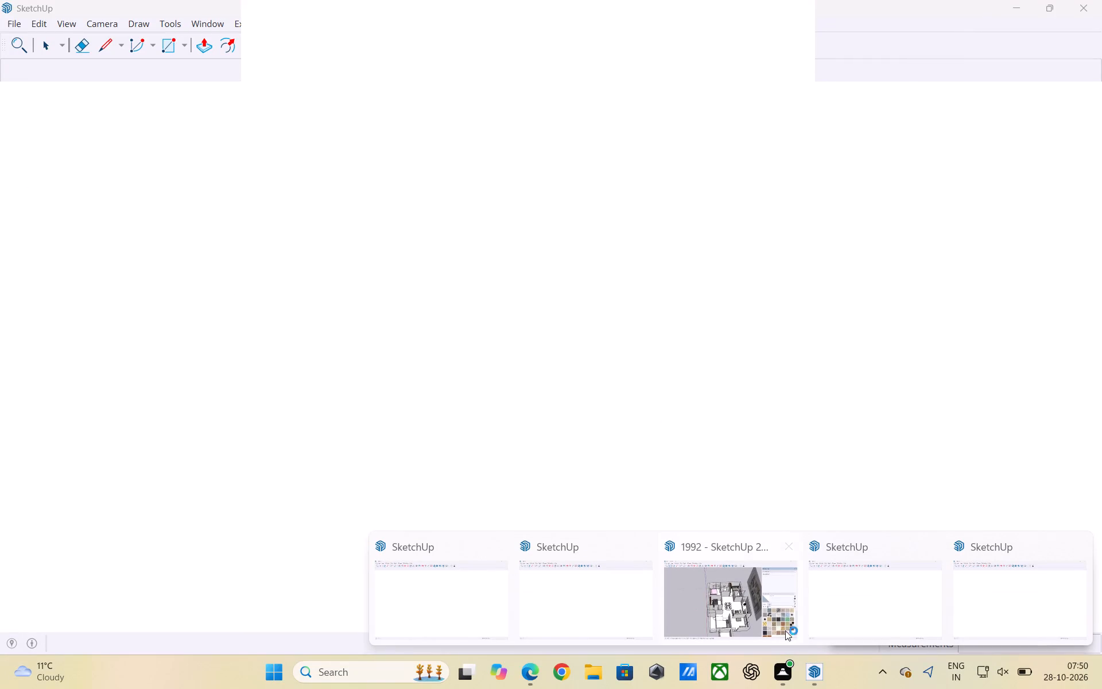
click(644, 551)
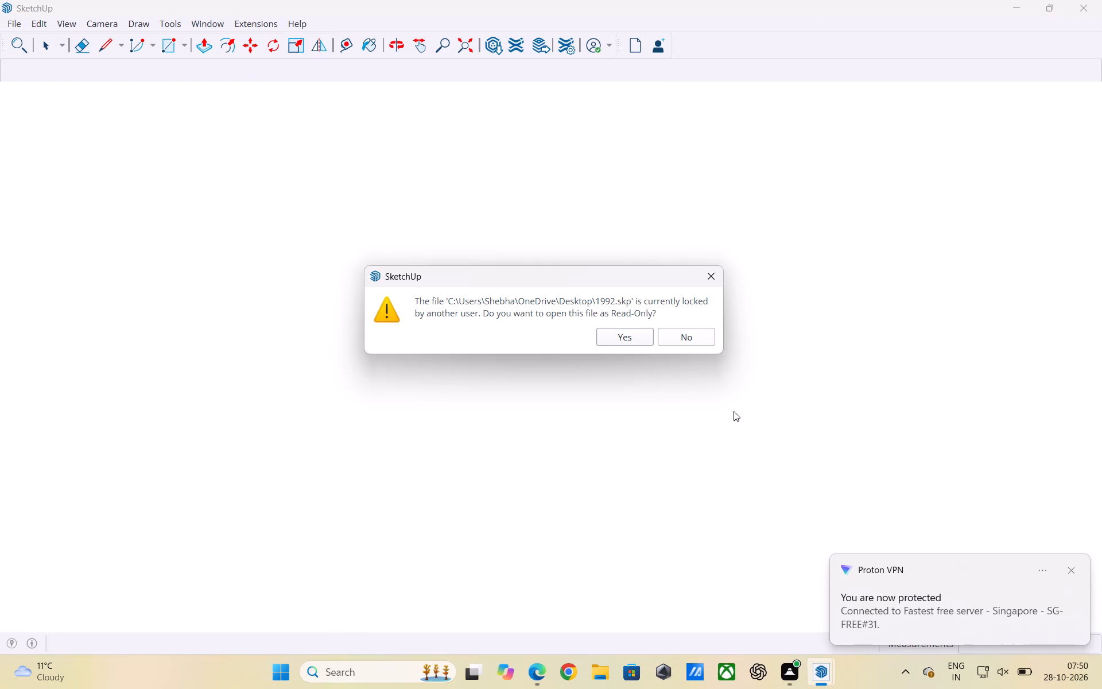
click(686, 342)
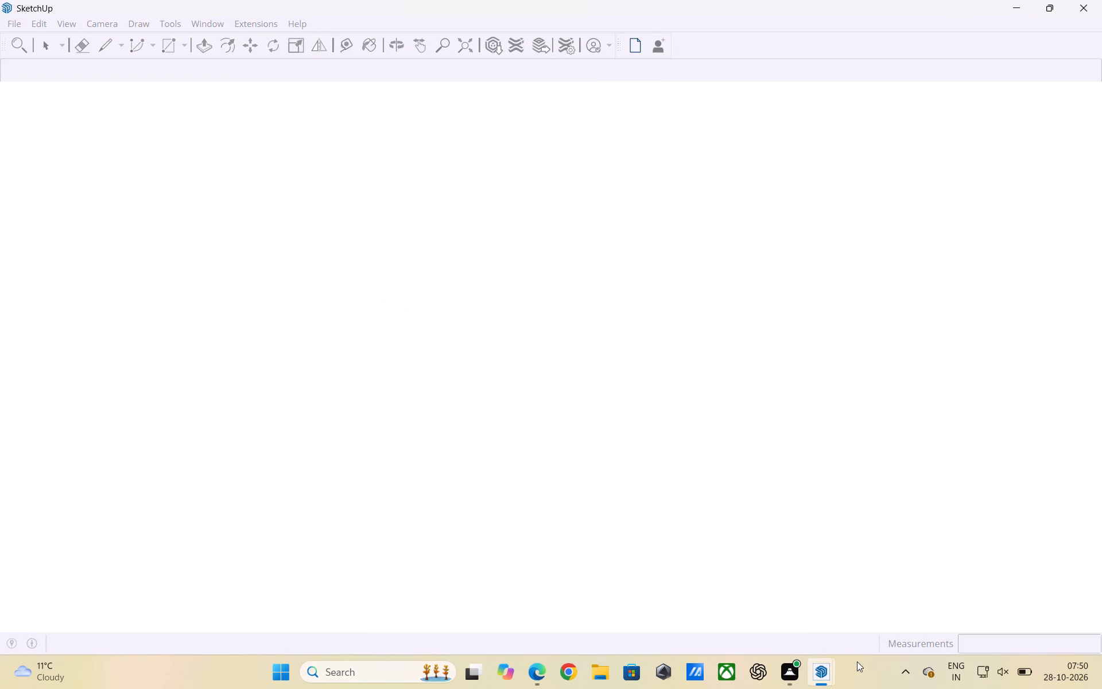
click(642, 543)
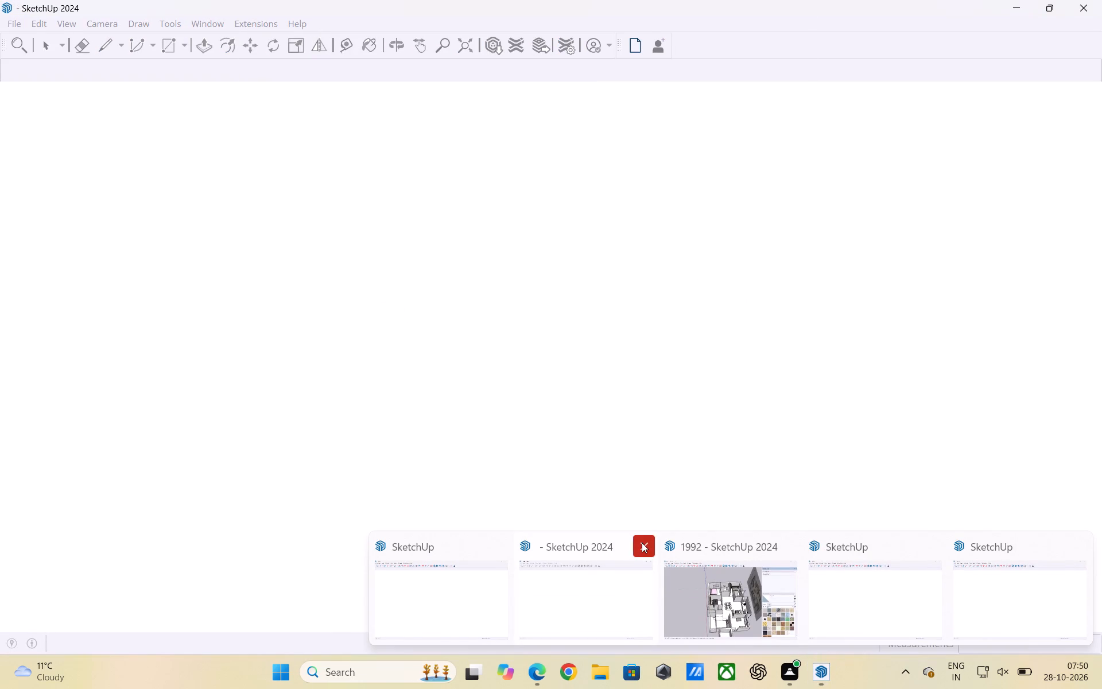
click(649, 545)
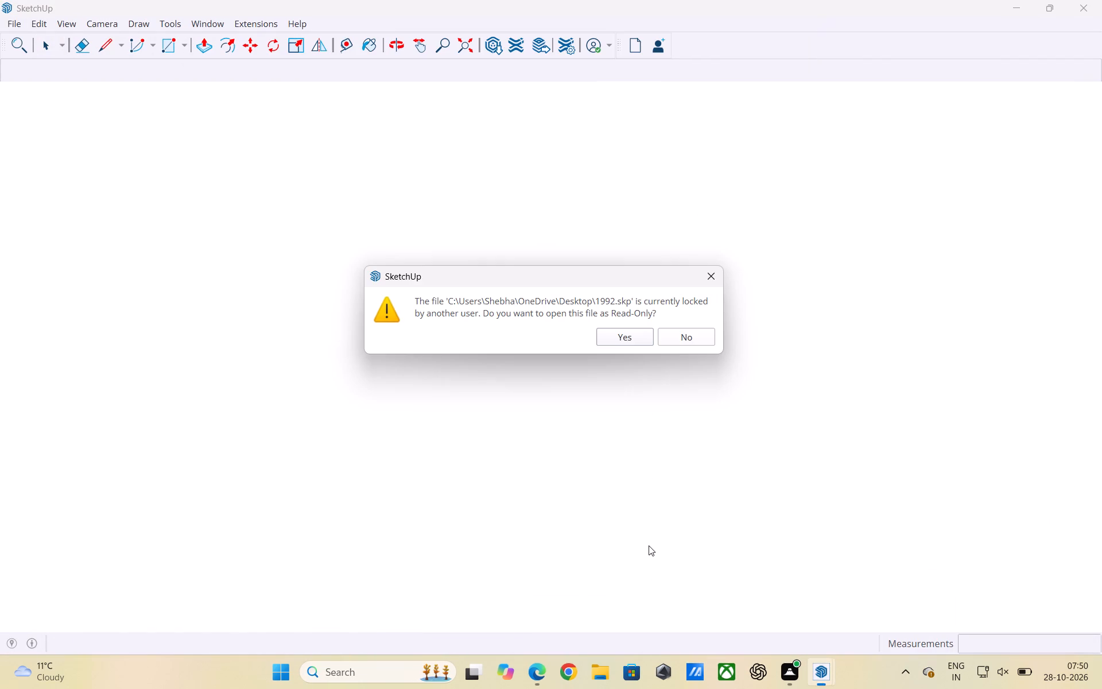
click(678, 339)
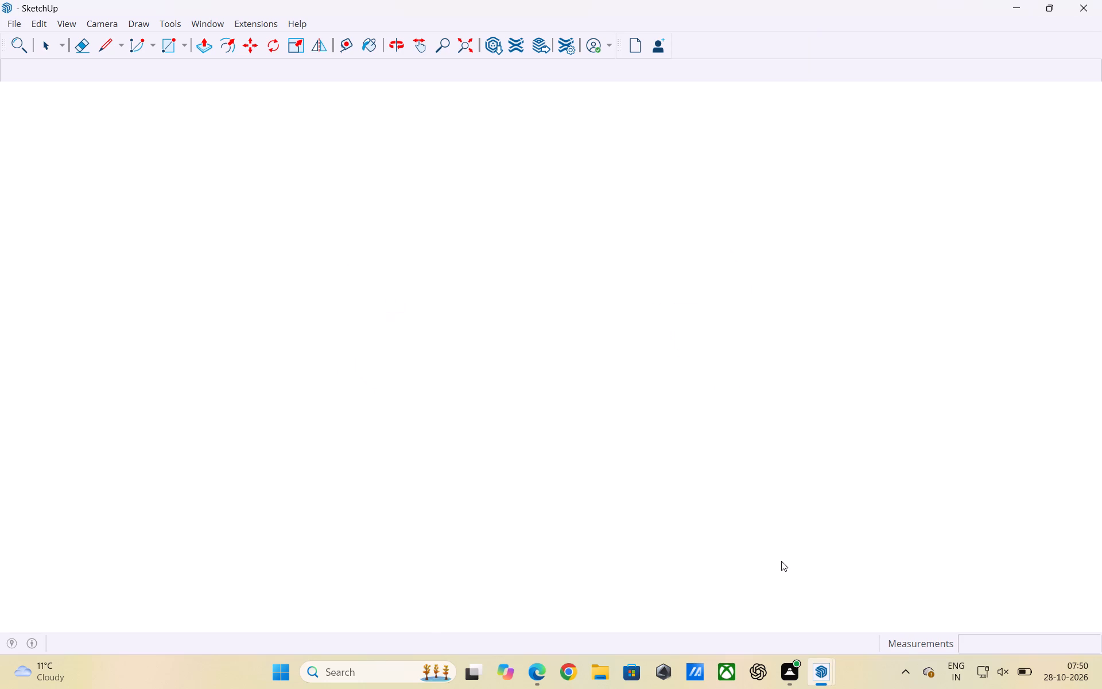
click(638, 546)
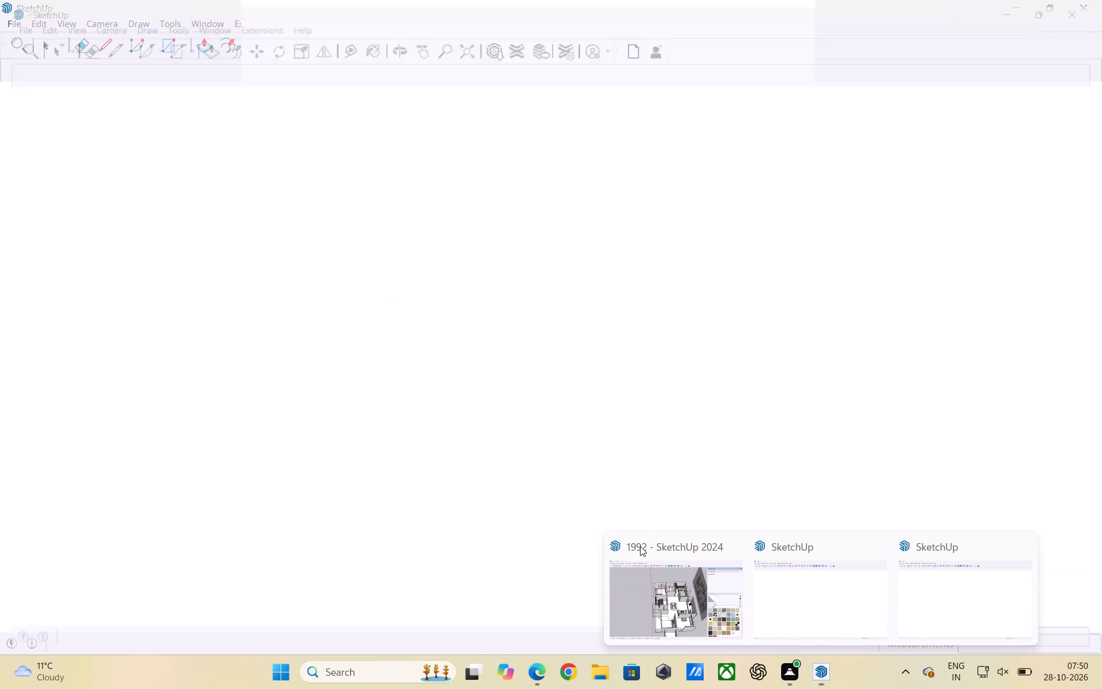
Close the remaining blank SketchUp windows, accepting read-only opening of 1992.skp in one and declining it in another, keeping the loaded 1992 model window.
click(884, 551)
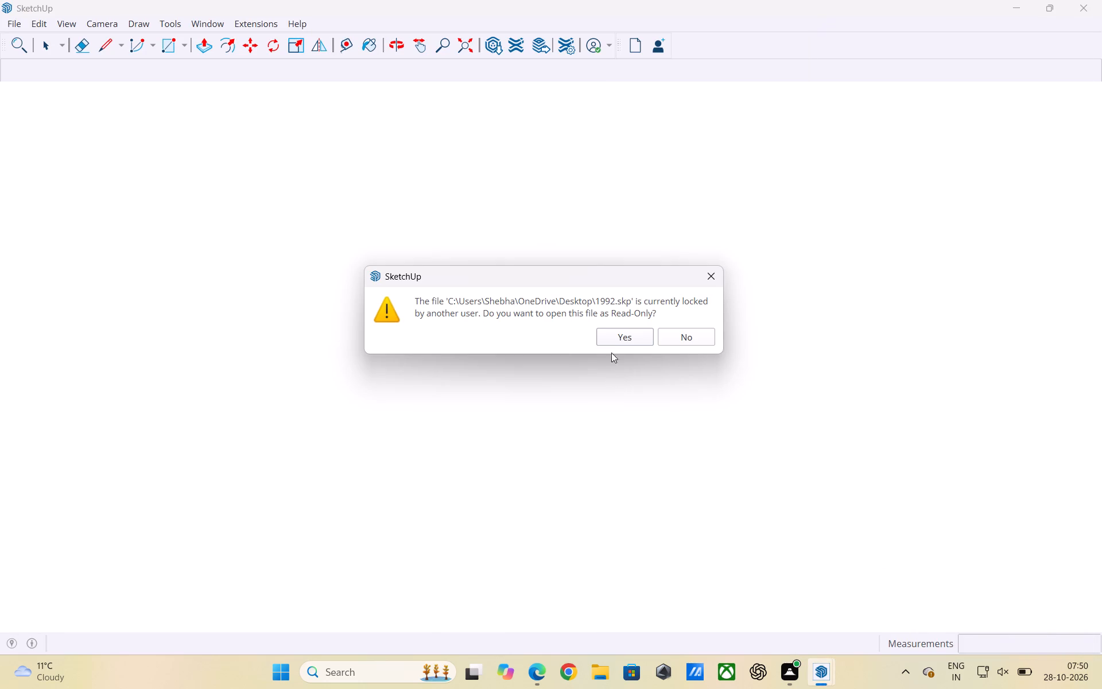
click(616, 342)
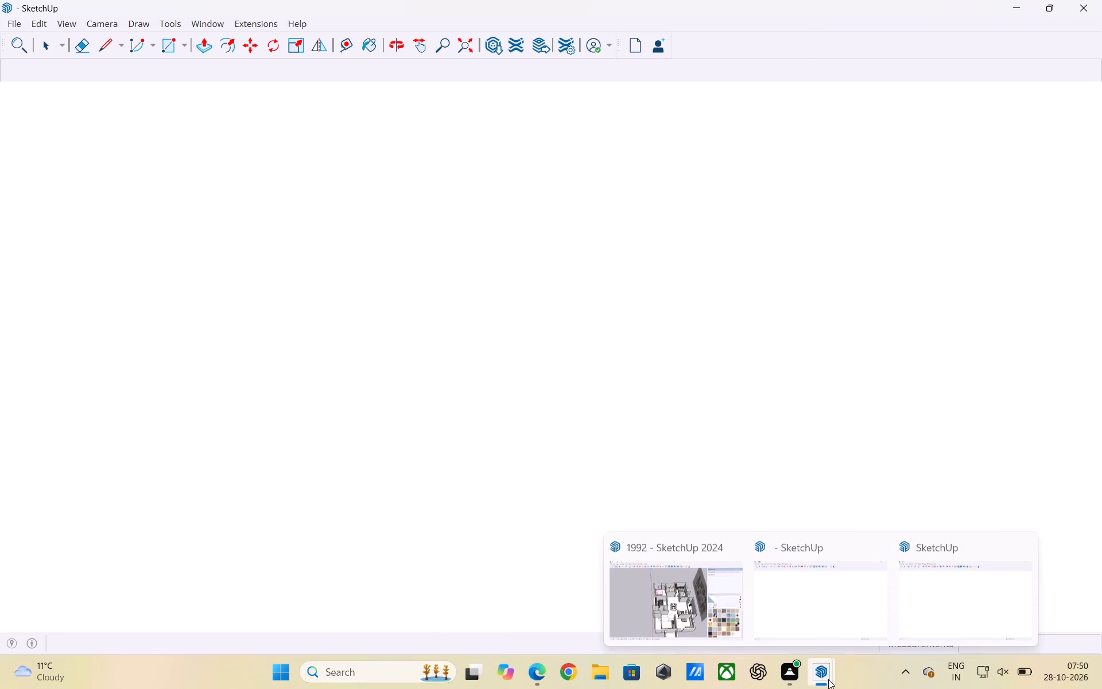
click(881, 552)
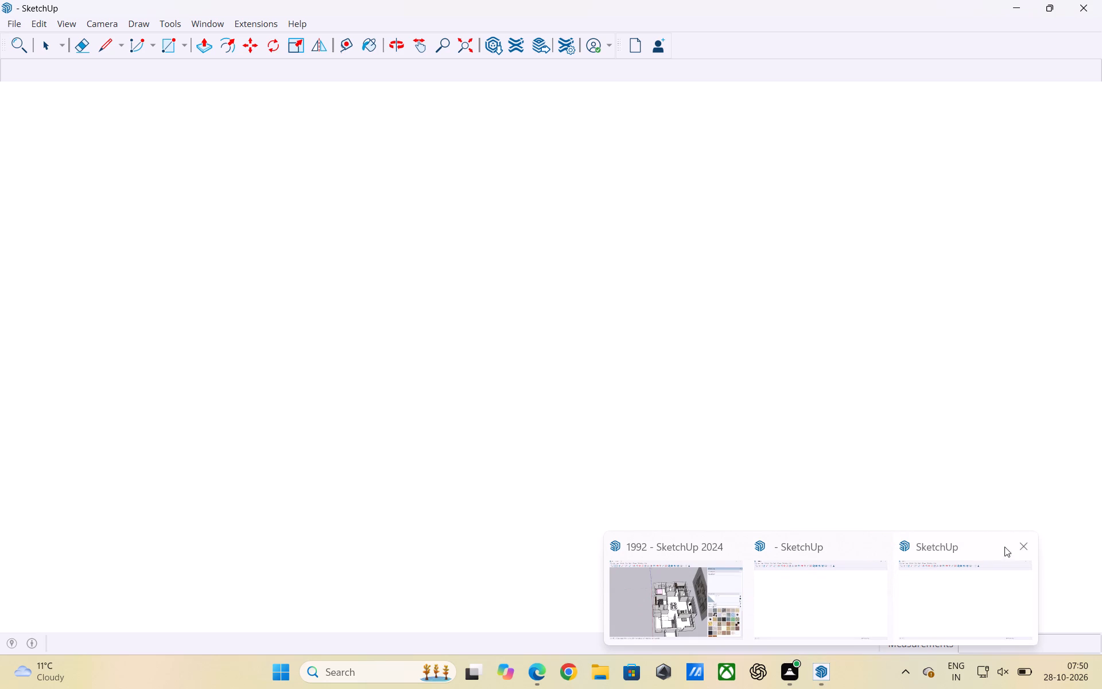
click(1016, 547)
click(686, 338)
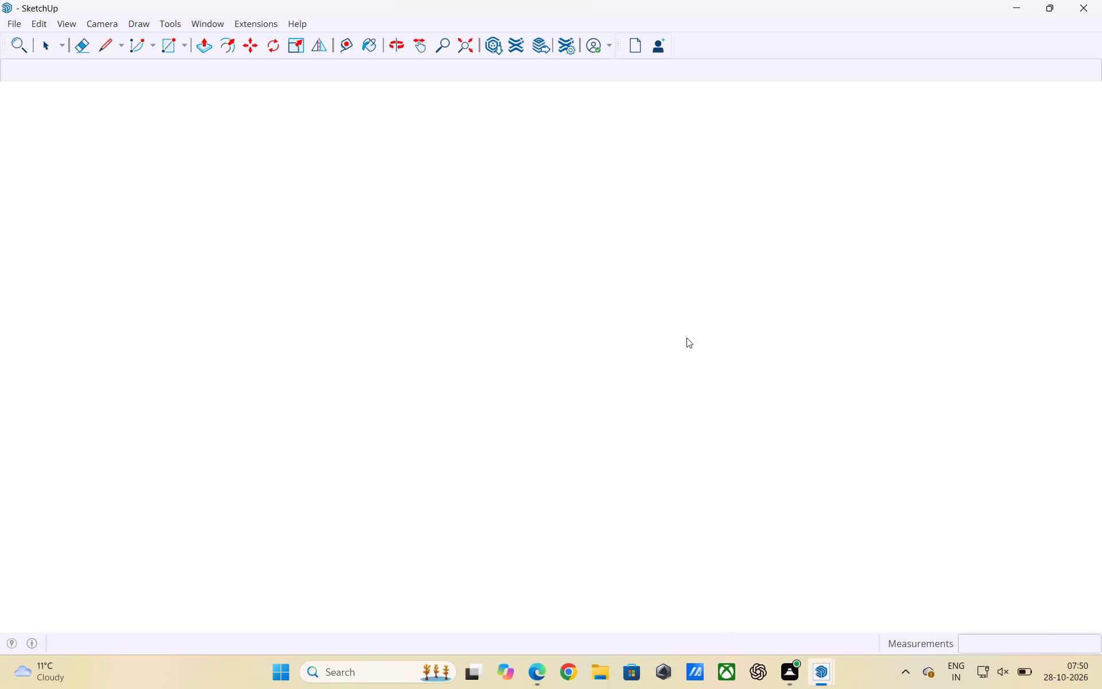
click(872, 545)
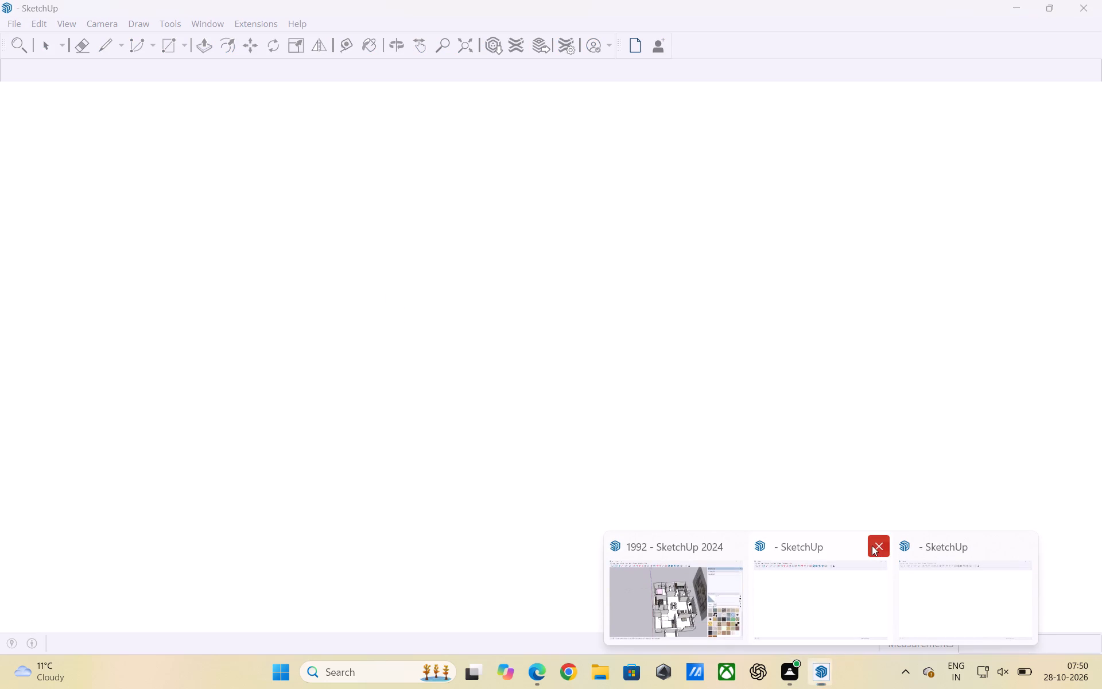
click(878, 549)
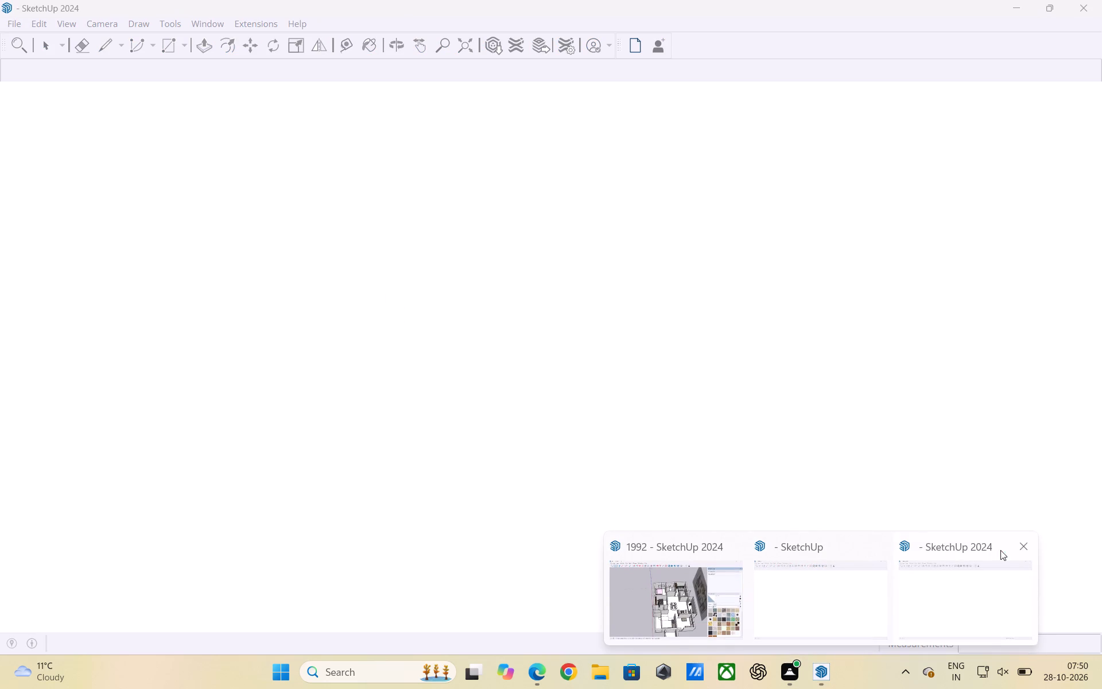
click(1015, 547)
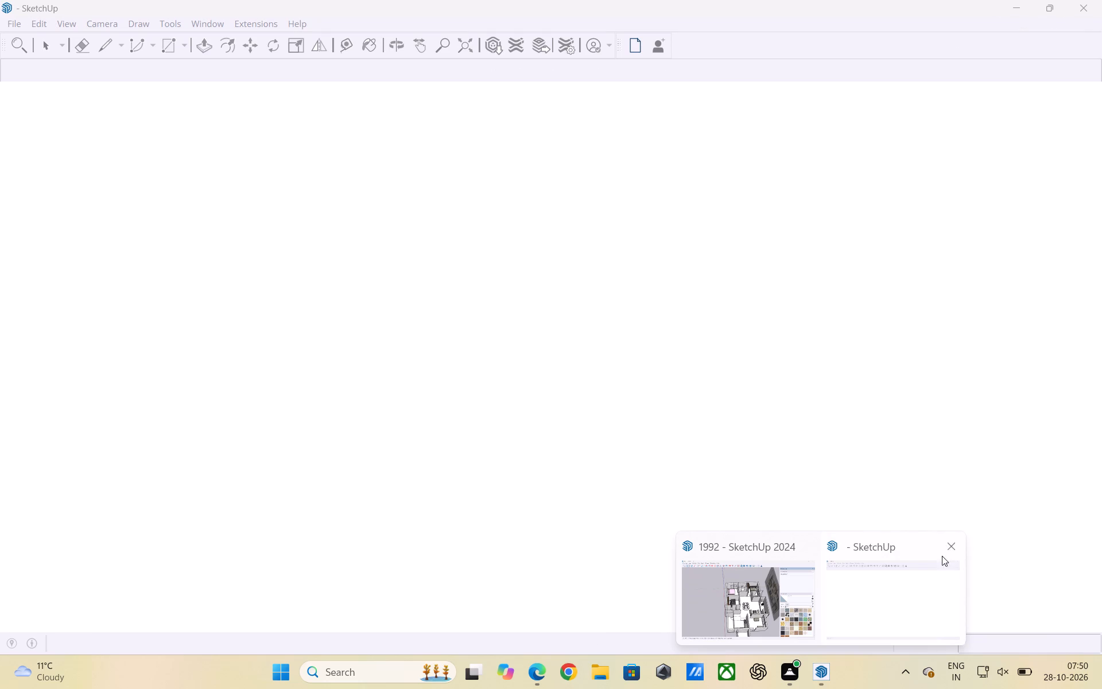
click(946, 550)
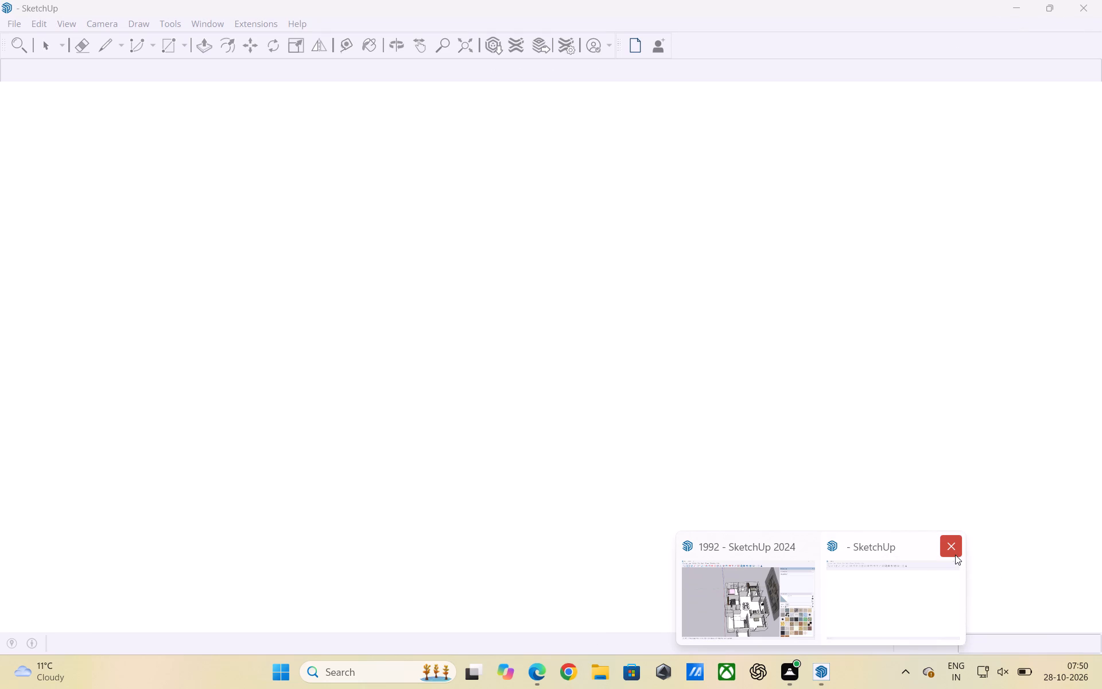
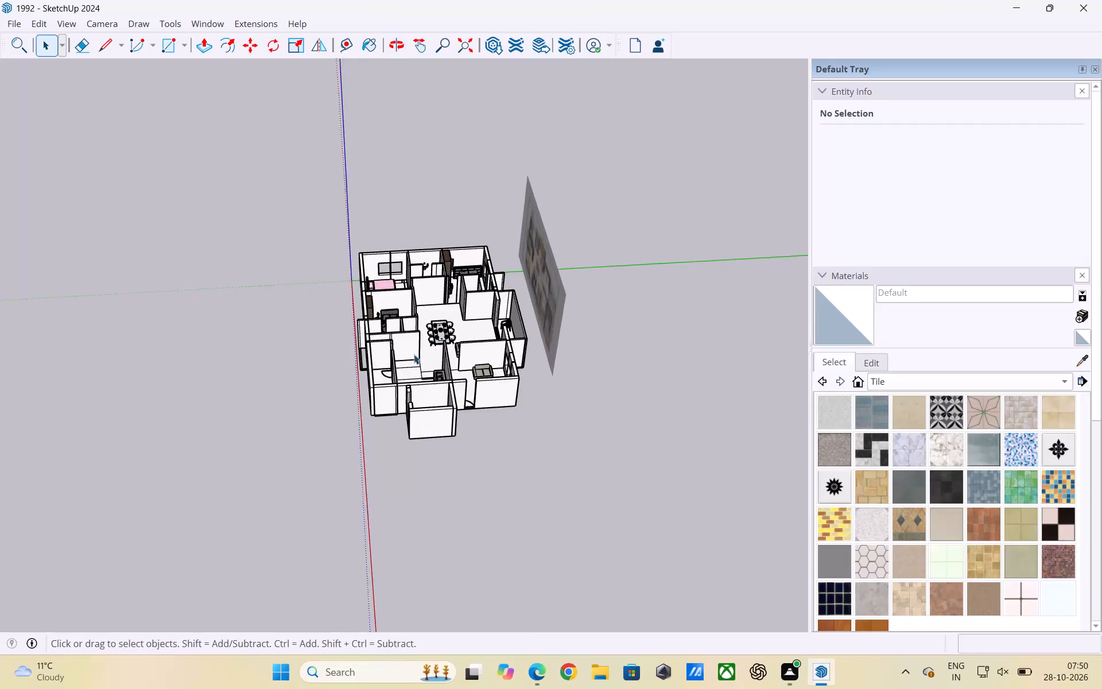
Examine the reopened furnished house model from several angles, including its outer walls and the floor-plan image behind it.
scroll(414, 354, up, 3)
middle_drag(365, 394, 721, 446)
scroll(503, 400, down, 1)
scroll(503, 400, up, 2)
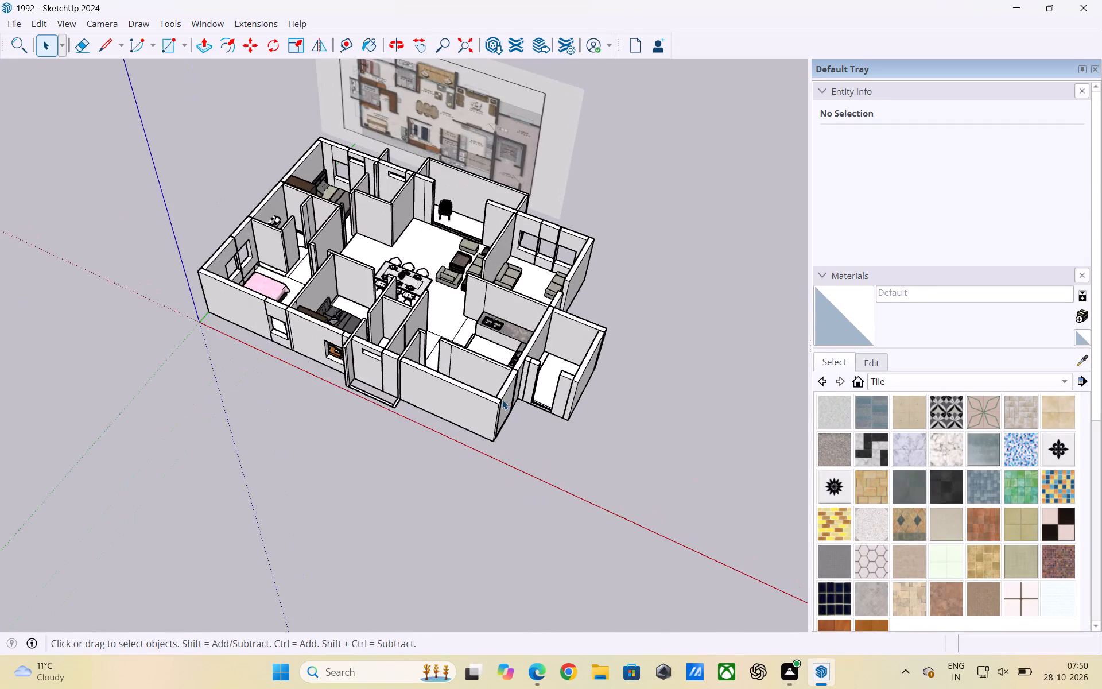
scroll(502, 400, up, 3)
middle_drag(394, 427, 566, 478)
scroll(461, 396, up, 3)
scroll(459, 390, down, 9)
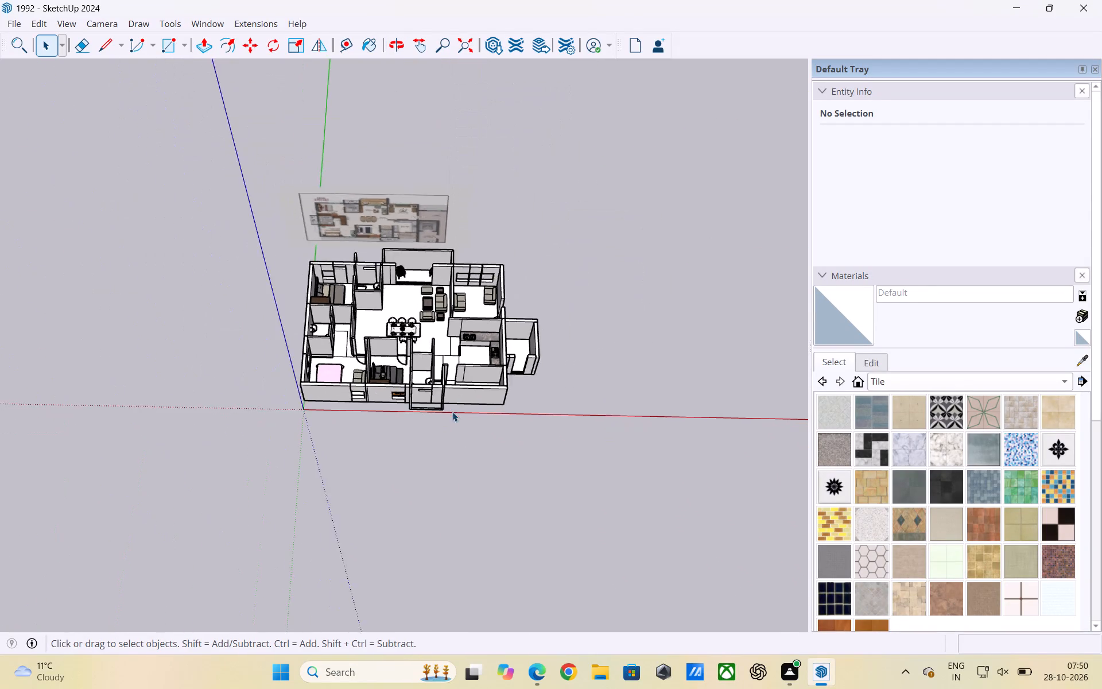
scroll(452, 412, down, 4)
middle_drag(449, 496, 413, 419)
scroll(413, 508, up, 2)
scroll(415, 403, up, 9)
middle_drag(405, 462, 536, 469)
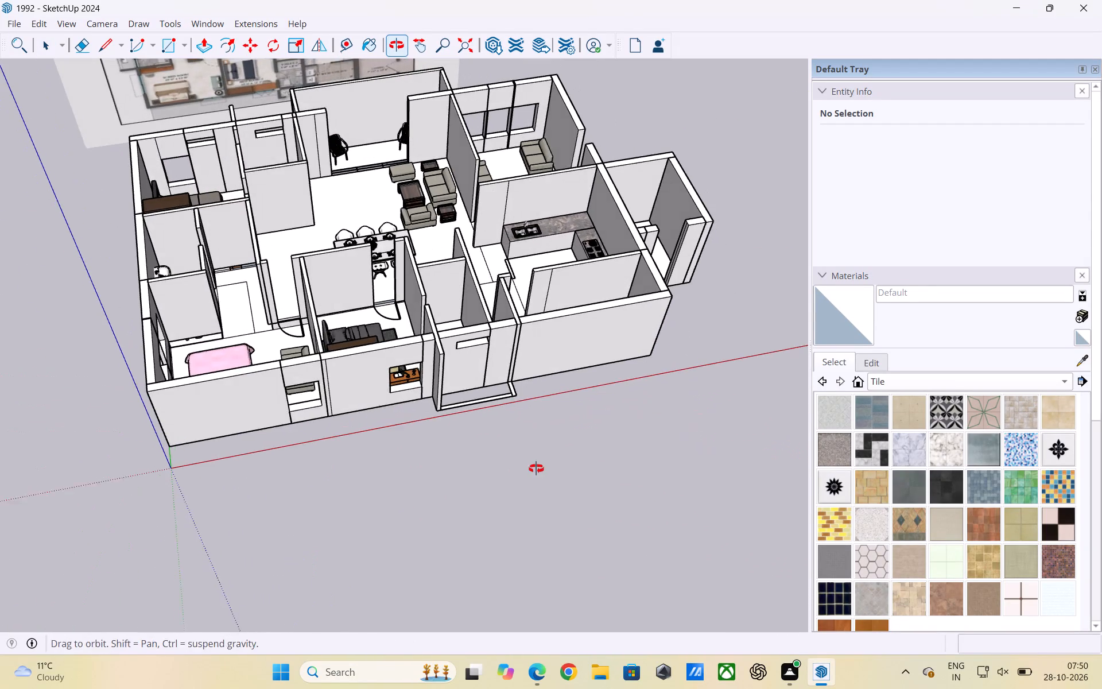
middle_drag(536, 469, 543, 465)
scroll(486, 473, down, 10)
middle_drag(512, 476, 413, 518)
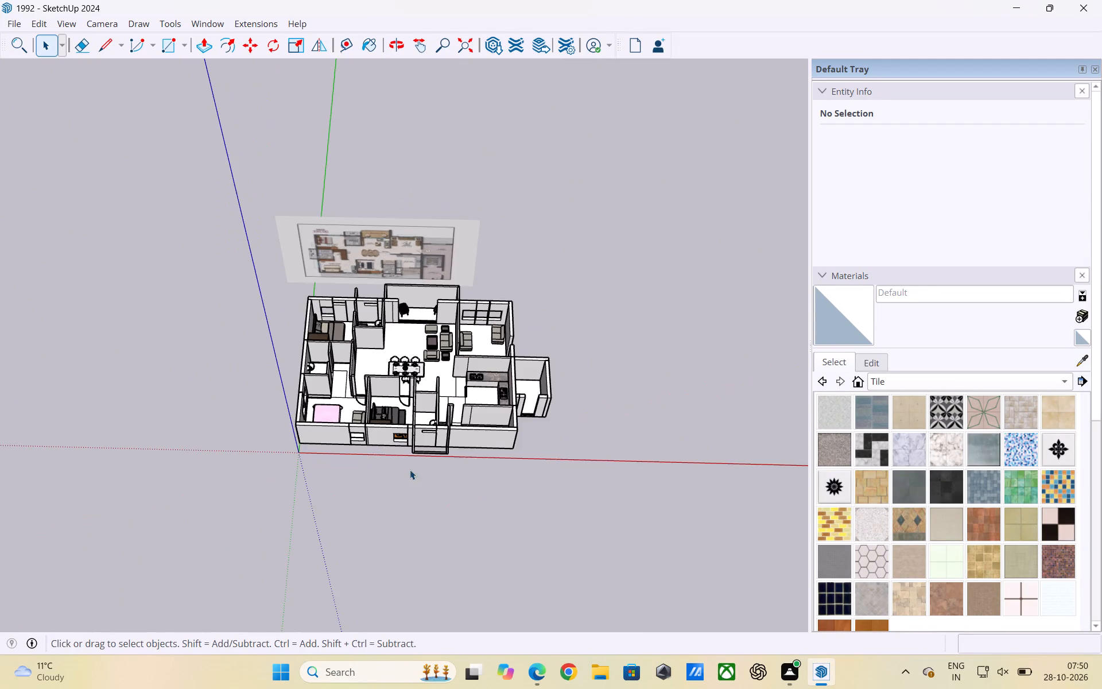
scroll(414, 443, up, 11)
scroll(525, 470, down, 6)
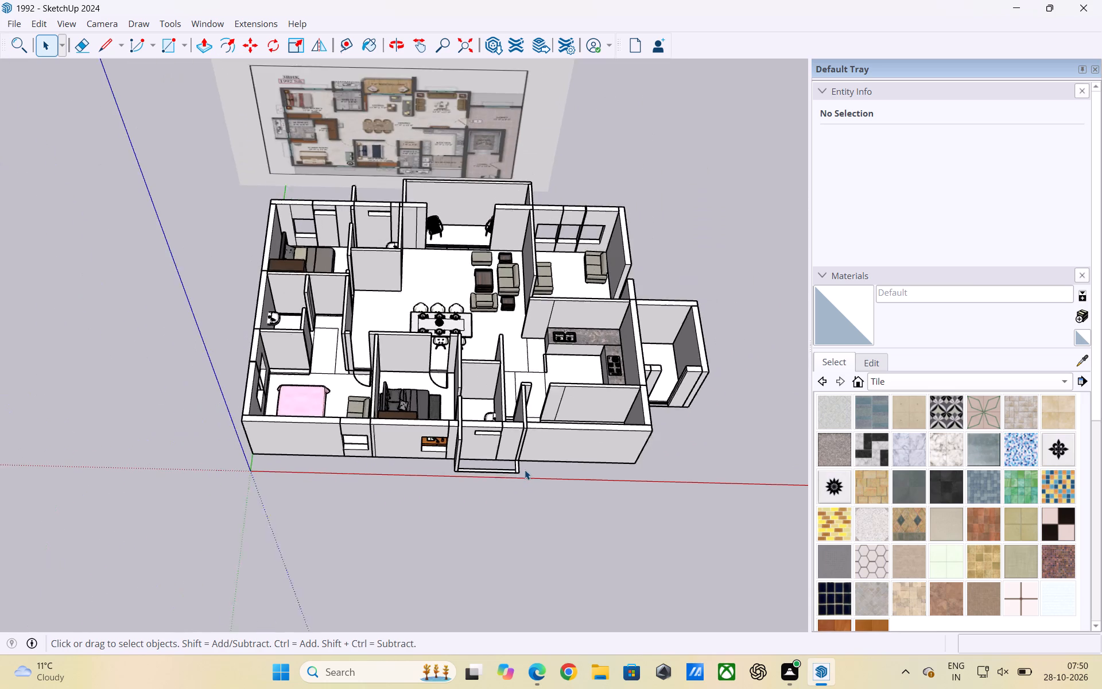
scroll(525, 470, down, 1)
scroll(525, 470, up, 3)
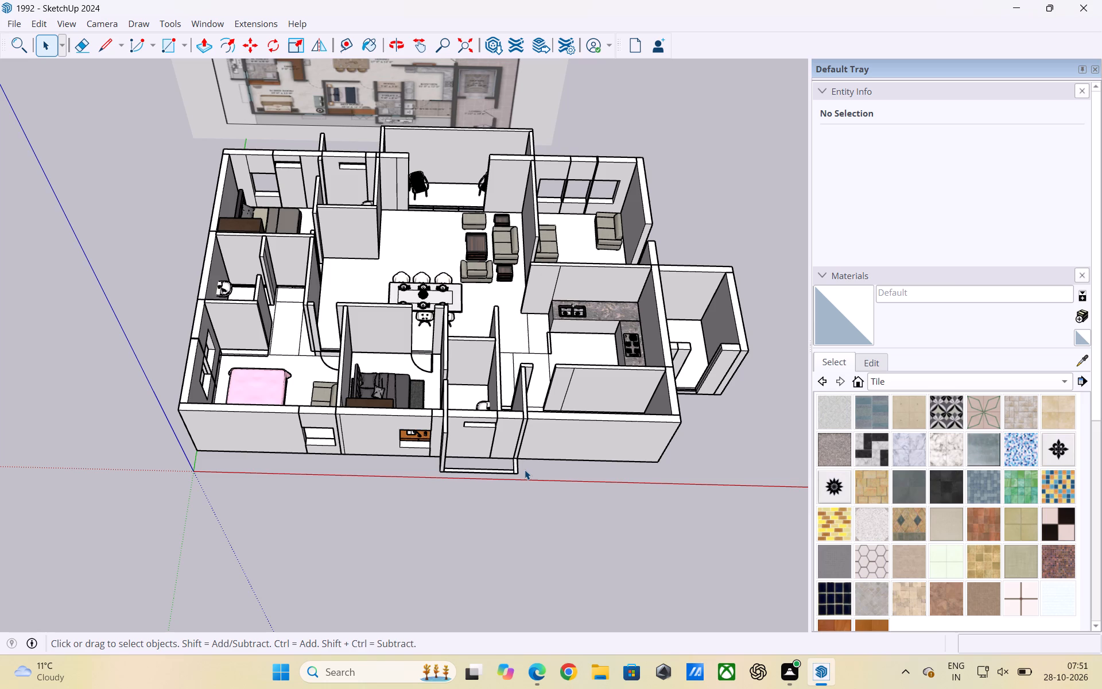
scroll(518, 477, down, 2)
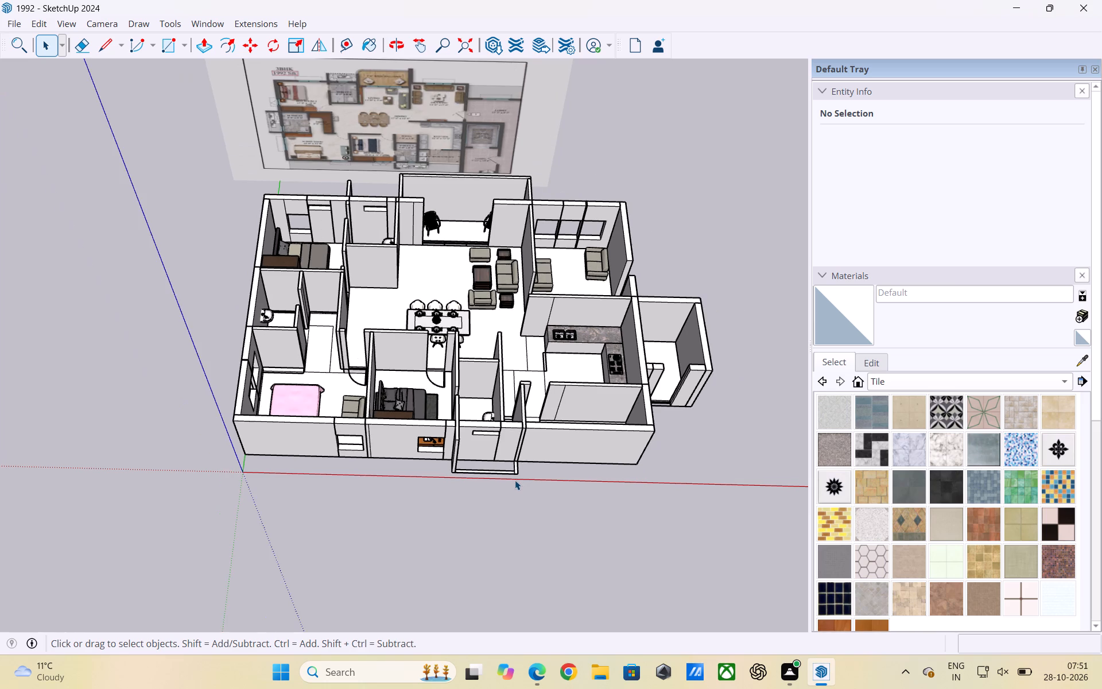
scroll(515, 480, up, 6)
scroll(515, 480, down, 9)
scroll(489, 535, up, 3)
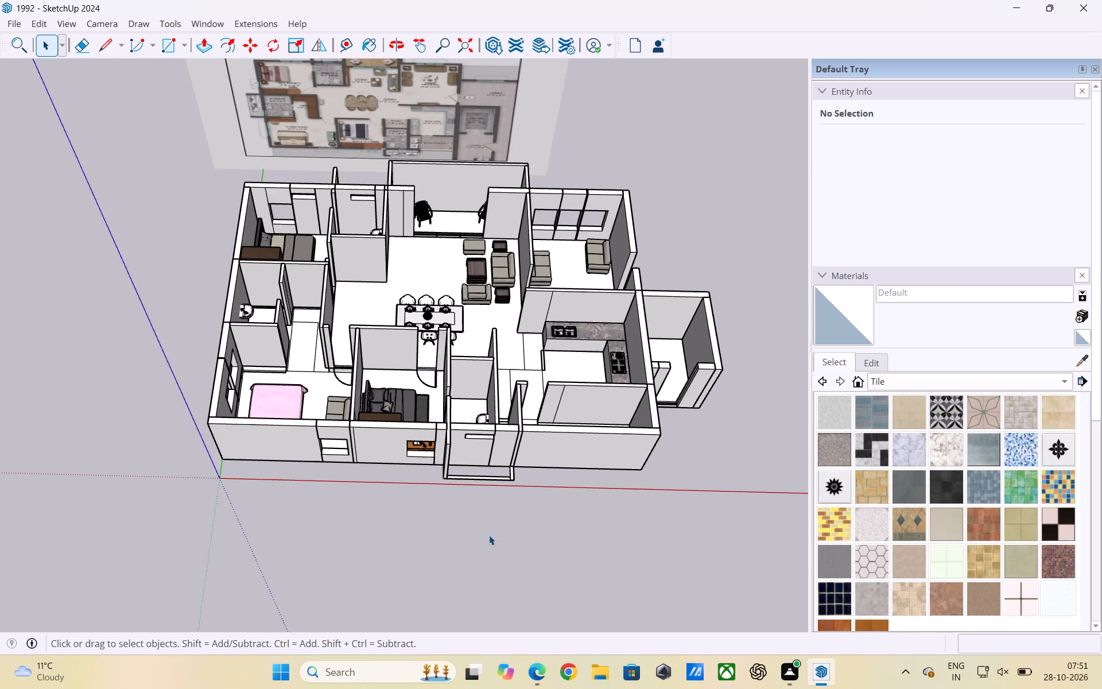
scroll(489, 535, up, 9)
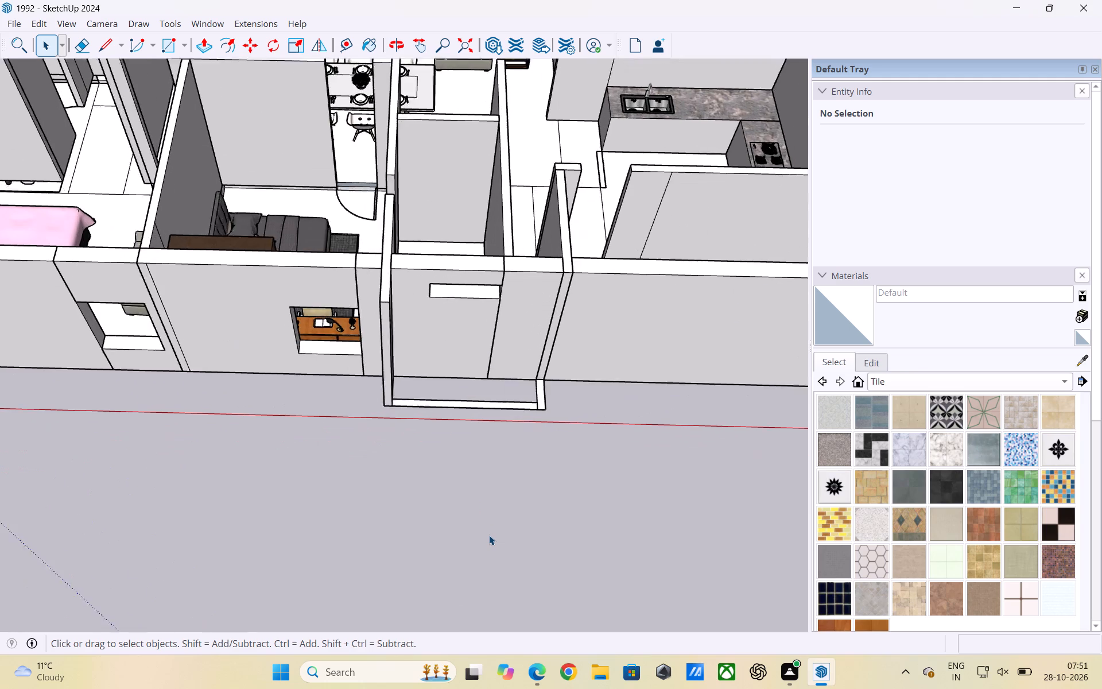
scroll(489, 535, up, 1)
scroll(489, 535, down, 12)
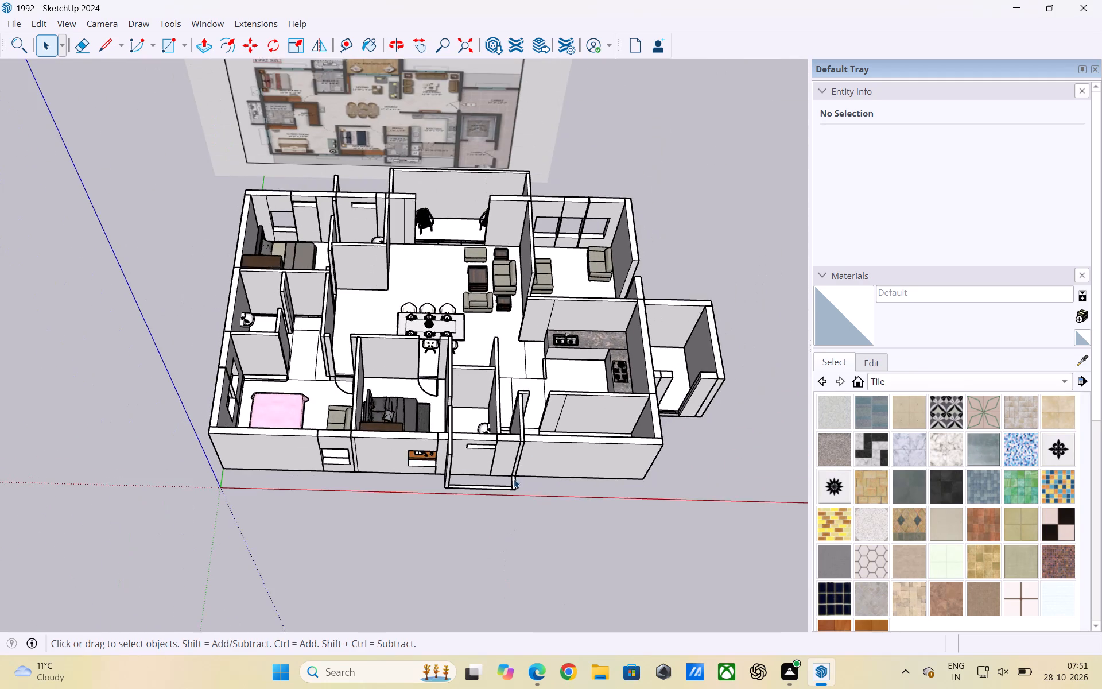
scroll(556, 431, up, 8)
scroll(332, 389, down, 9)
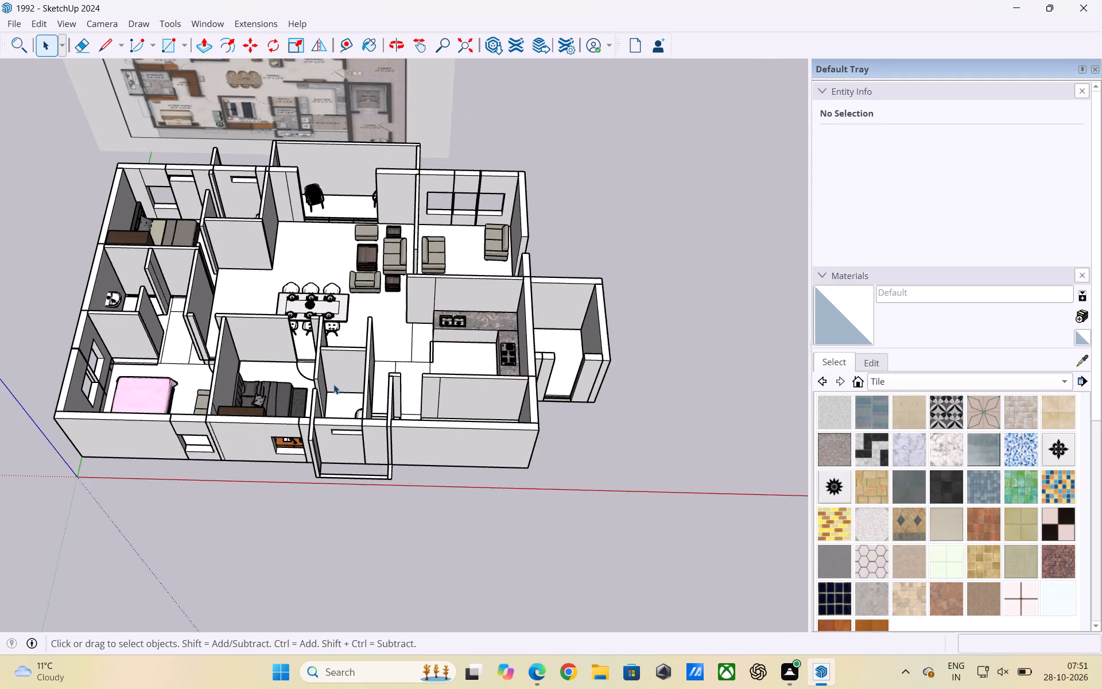
Examine the bedrooms, bathrooms, dining area, living room and kitchen from all sides and from above.
scroll(333, 384, down, 2)
middle_drag(352, 390, 442, 299)
scroll(481, 320, up, 2)
scroll(595, 352, down, 3)
middle_drag(647, 376, 362, 450)
scroll(459, 400, down, 1)
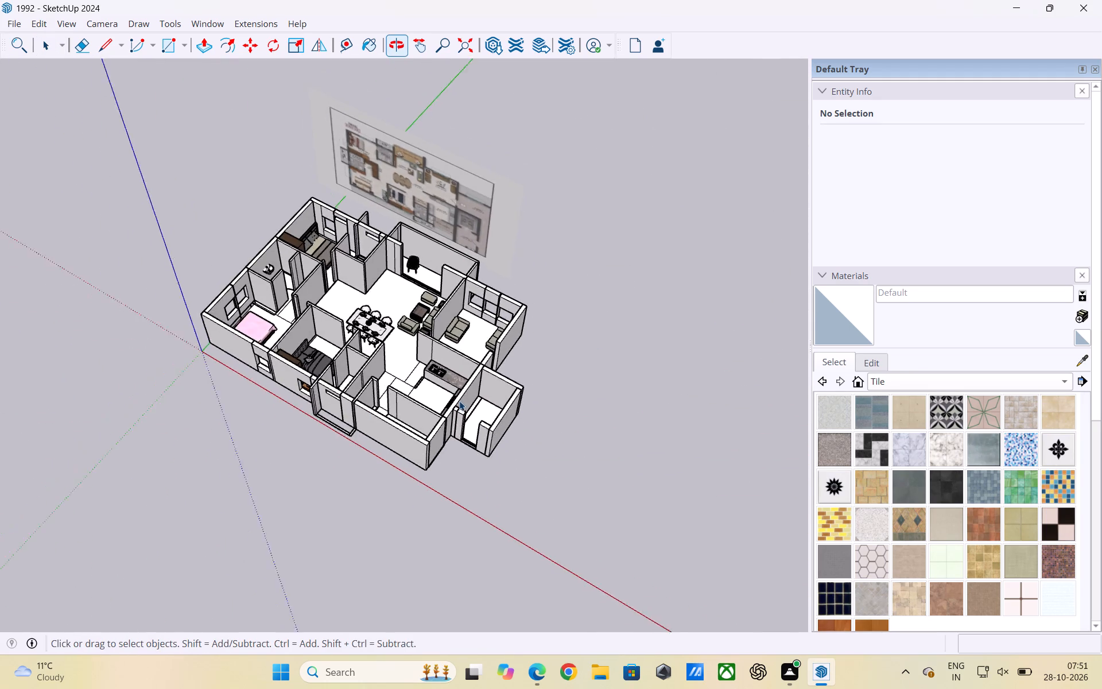
scroll(459, 401, up, 10)
middle_drag(387, 410, 637, 414)
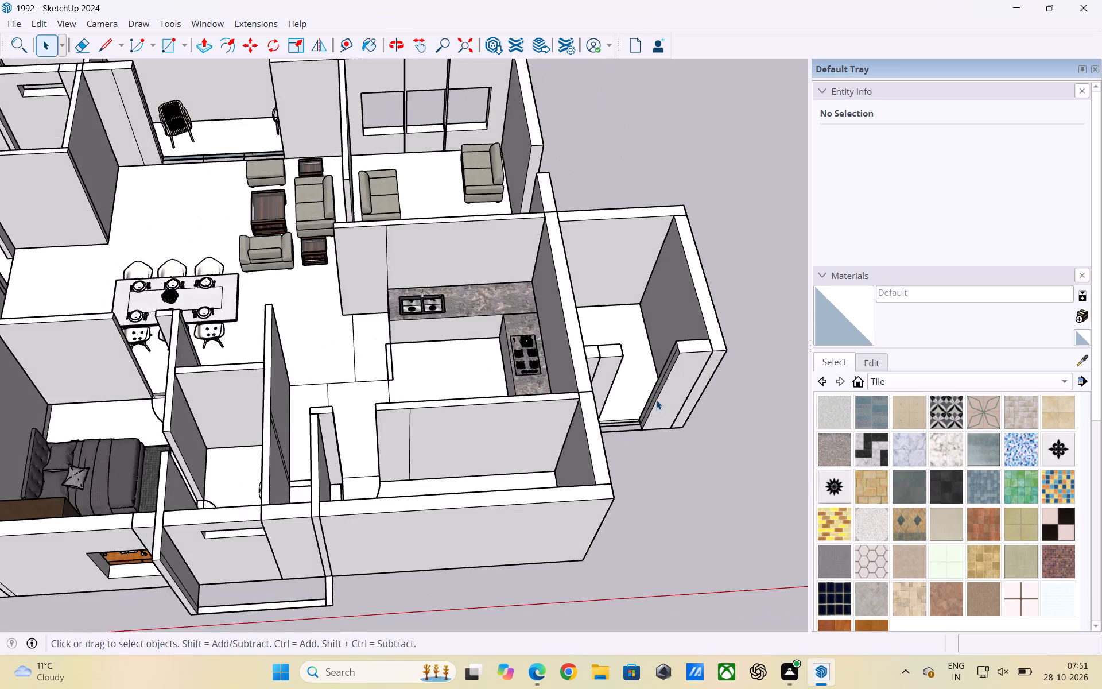
scroll(656, 400, down, 11)
middle_drag(573, 433, 531, 541)
scroll(468, 421, up, 3)
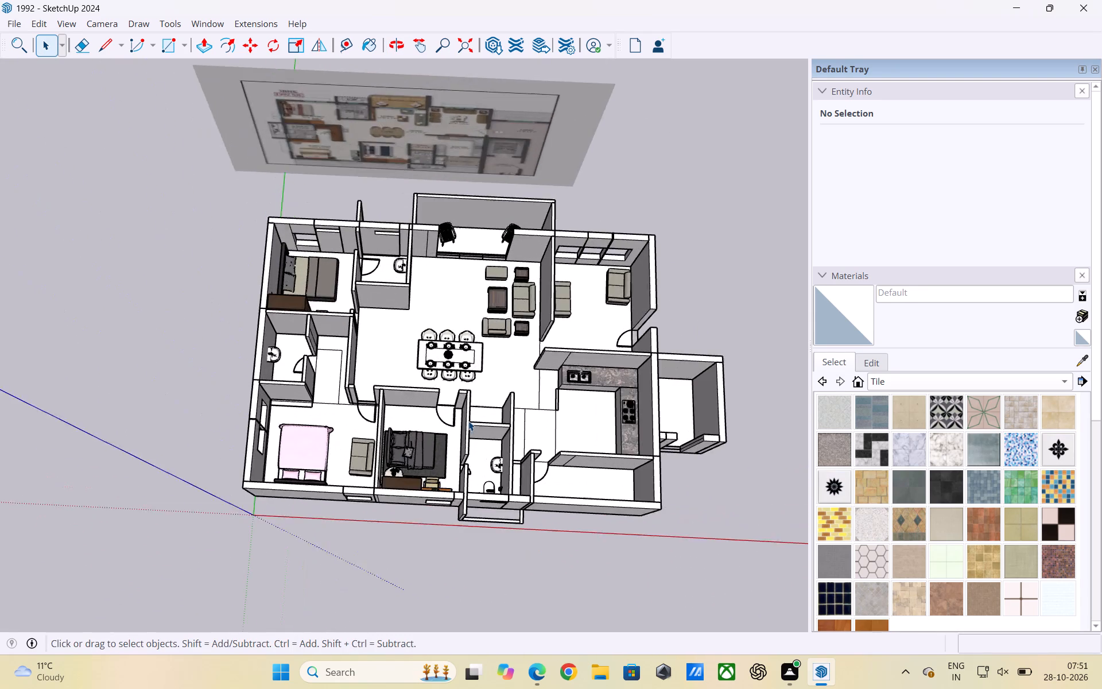
scroll(468, 421, up, 8)
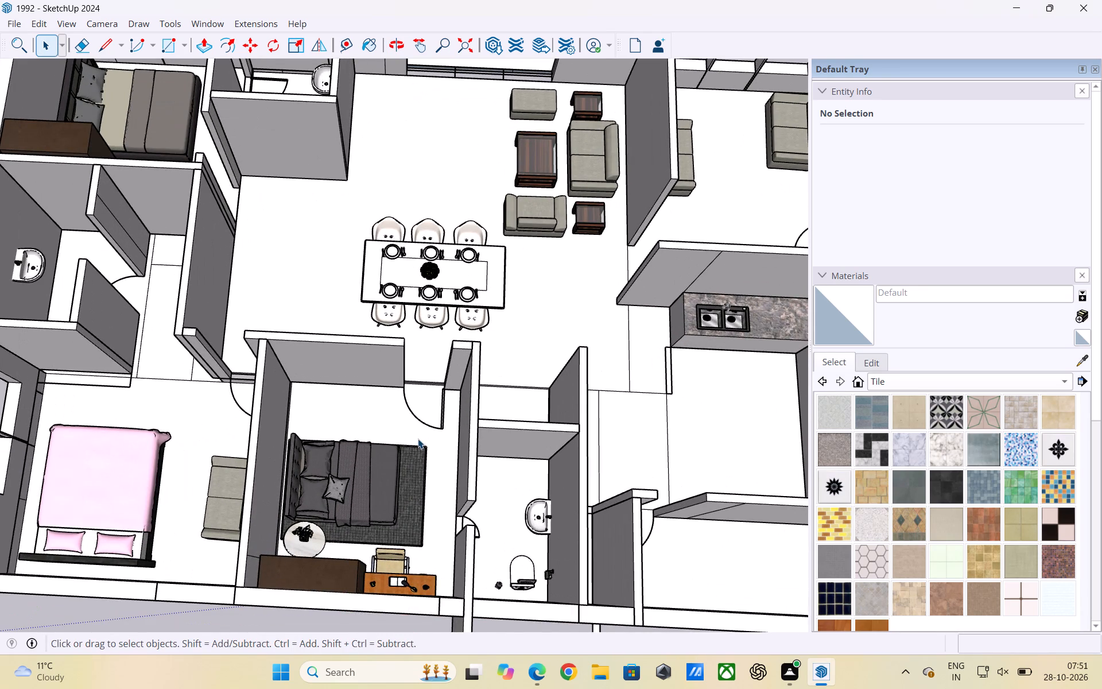
scroll(418, 439, down, 2)
scroll(418, 438, up, 2)
scroll(428, 422, down, 5)
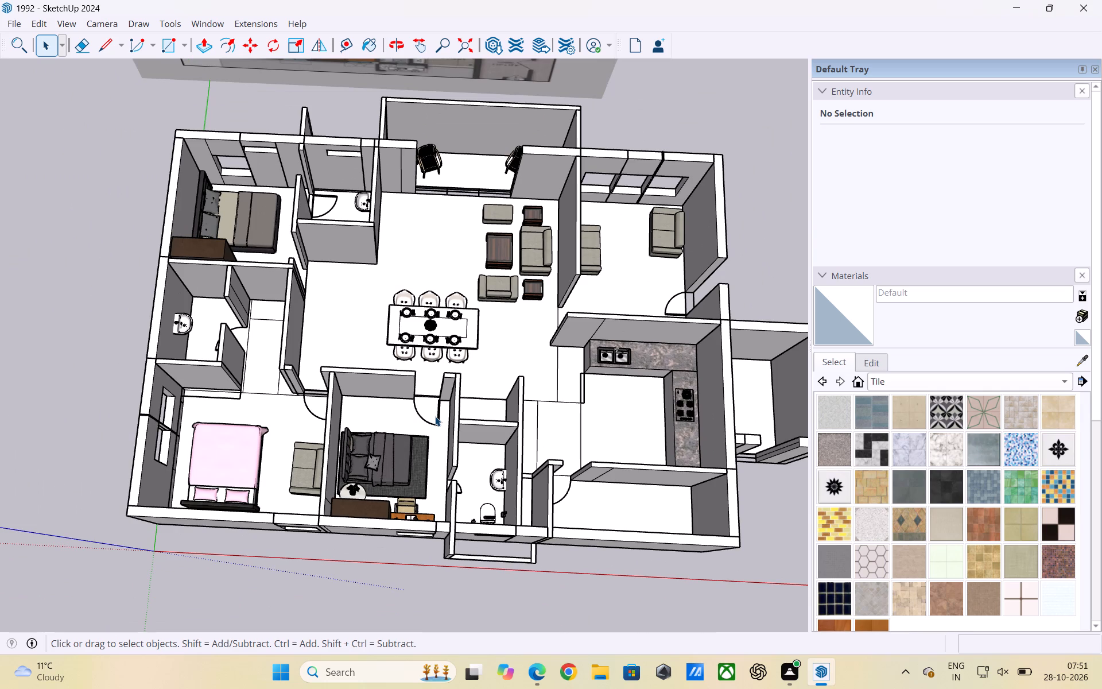
scroll(457, 396, down, 1)
scroll(499, 366, up, 2)
middle_drag(506, 382, 522, 246)
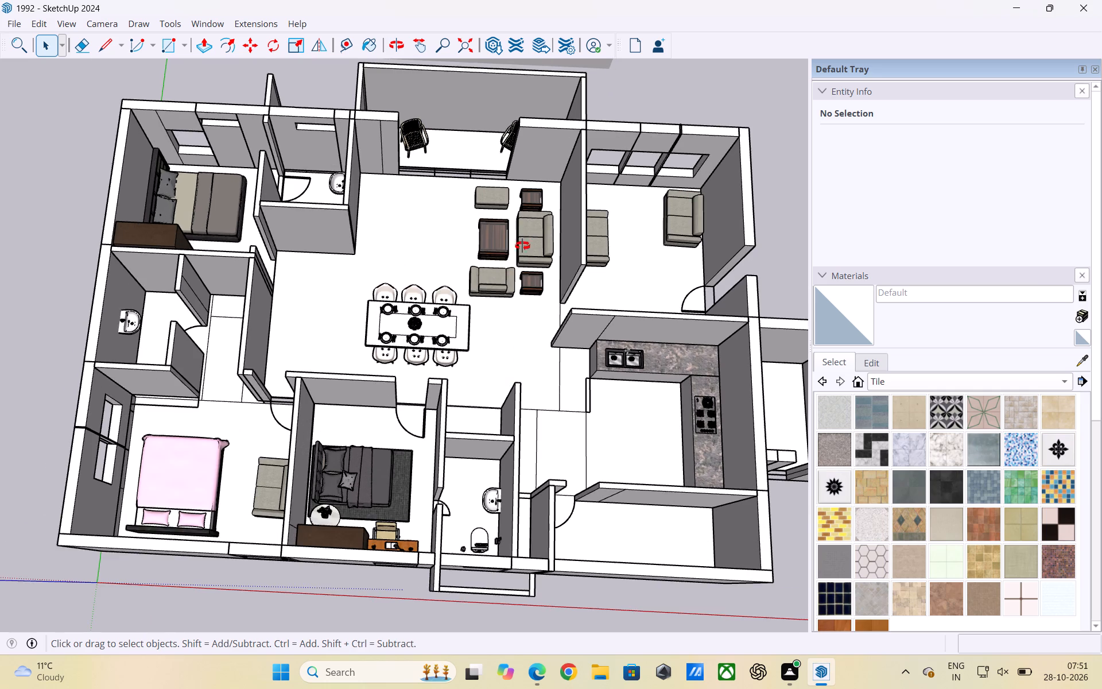
middle_drag(522, 246, 531, 224)
scroll(531, 245, up, 3)
scroll(687, 350, down, 1)
middle_drag(687, 350, 343, 334)
scroll(595, 287, down, 6)
middle_drag(732, 353, 548, 392)
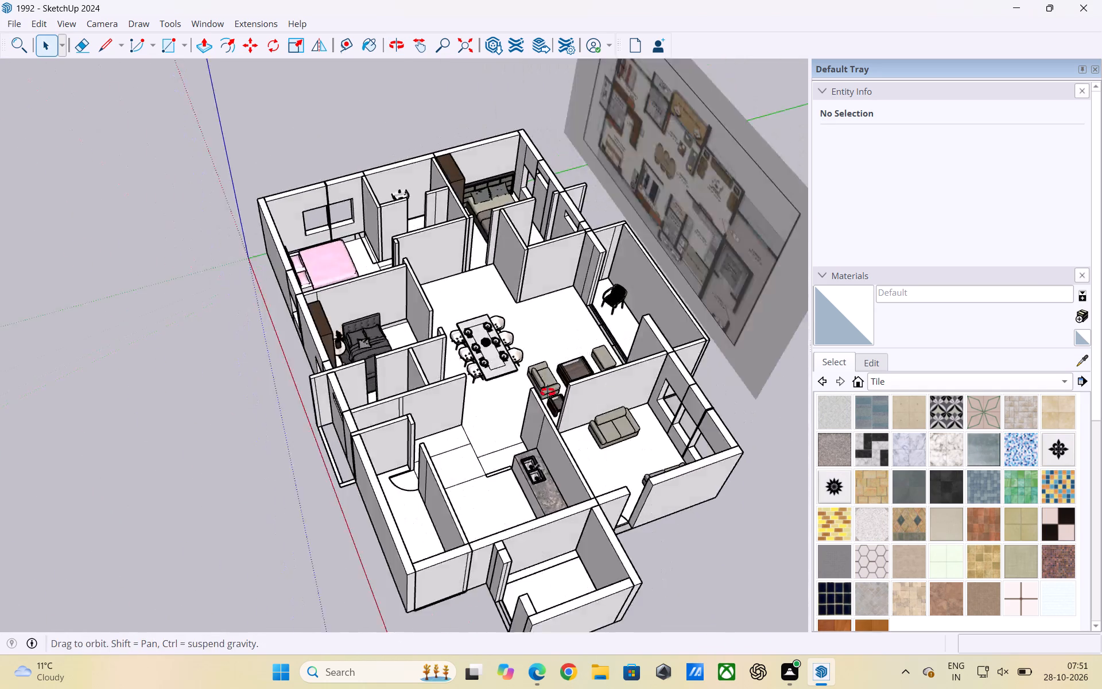
middle_drag(548, 392, 350, 340)
scroll(343, 311, up, 7)
middle_drag(378, 307, 685, 311)
scroll(685, 314, up, 1)
scroll(676, 302, down, 7)
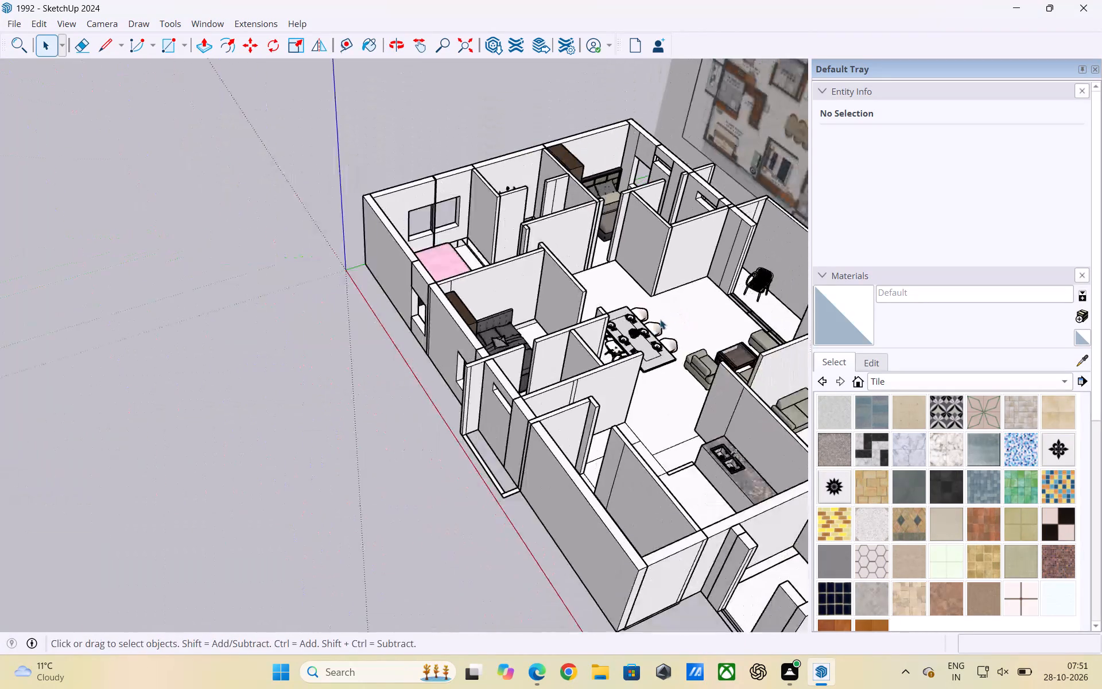
middle_drag(631, 341, 327, 317)
scroll(629, 316, up, 6)
scroll(622, 308, down, 3)
middle_drag(619, 311, 616, 383)
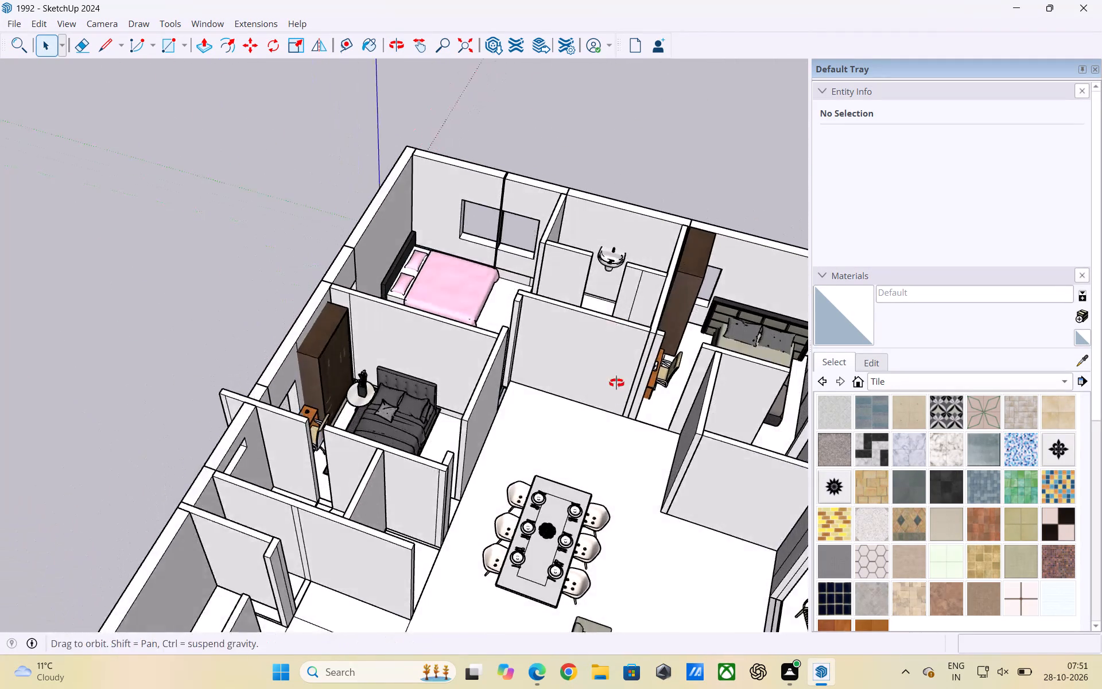
middle_drag(616, 383, 616, 433)
scroll(615, 394, up, 2)
scroll(634, 385, down, 3)
middle_drag(648, 381, 356, 372)
scroll(481, 338, down, 7)
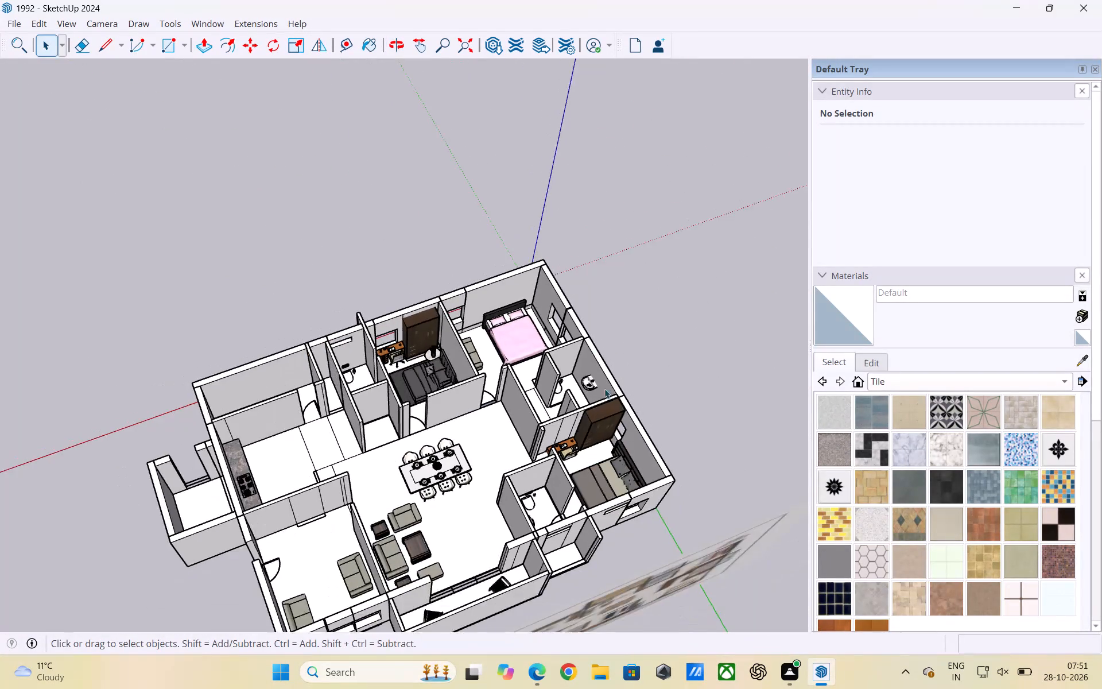
middle_drag(604, 397, 599, 562)
scroll(607, 401, up, 7)
scroll(687, 358, down, 4)
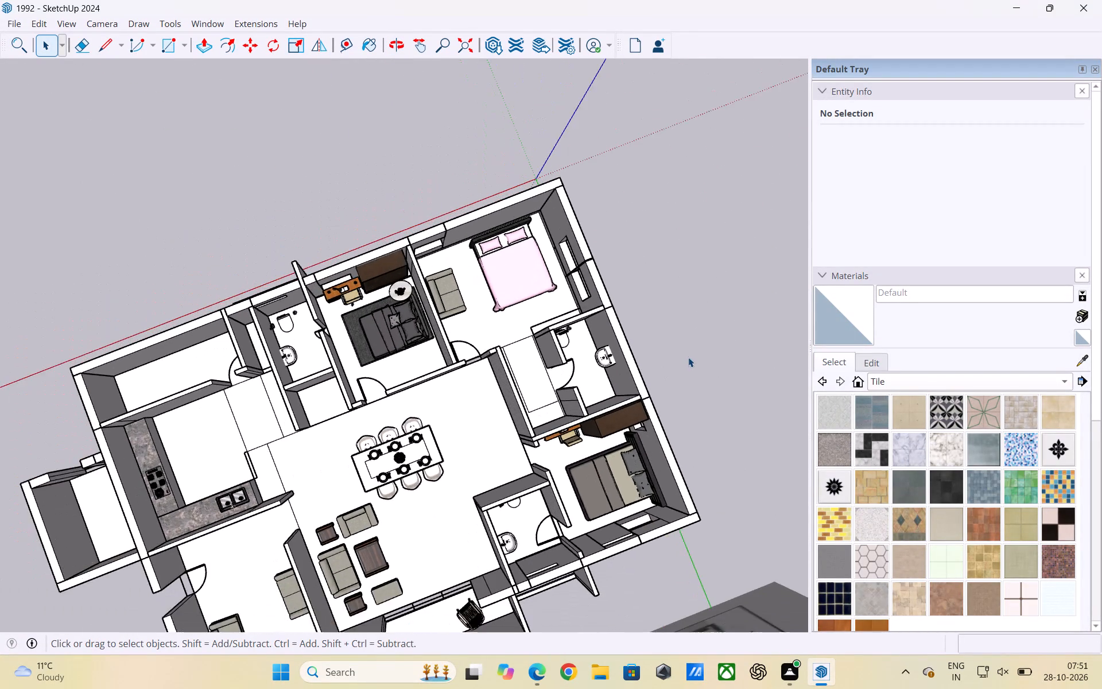
scroll(755, 344, down, 3)
scroll(565, 336, down, 1)
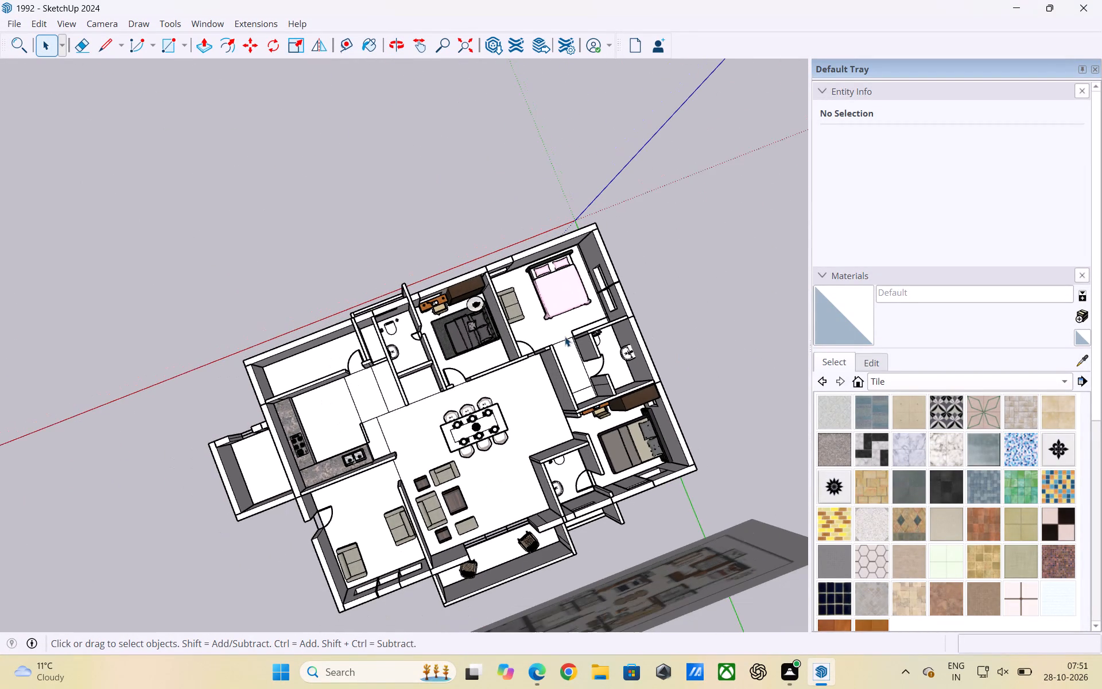
middle_drag(556, 504, 545, 374)
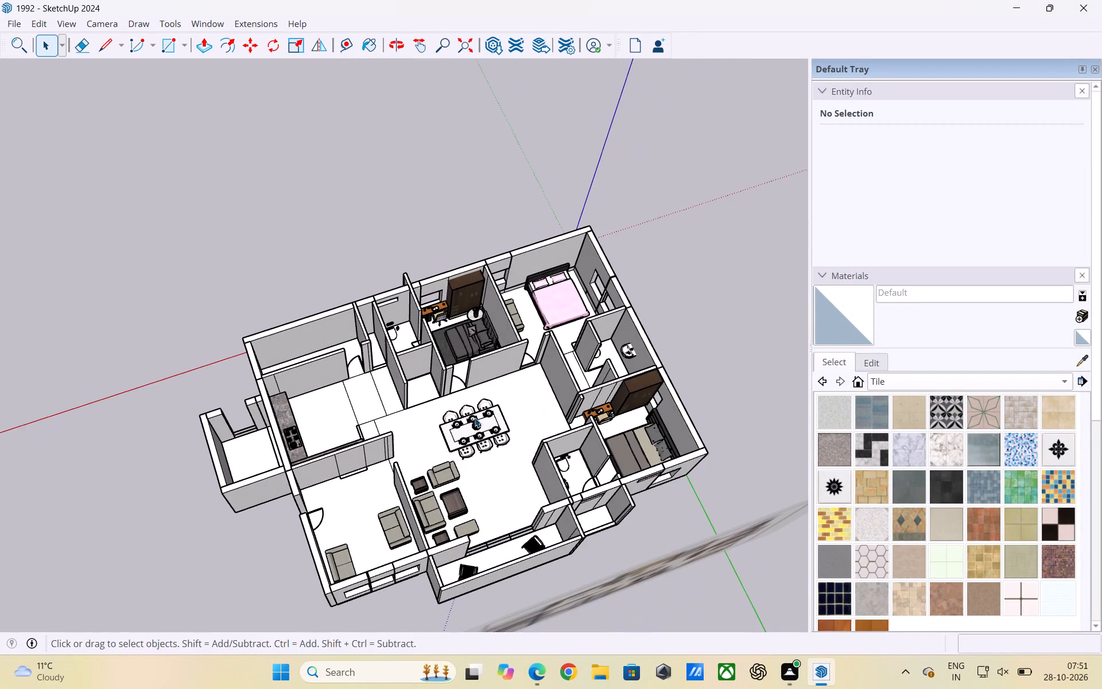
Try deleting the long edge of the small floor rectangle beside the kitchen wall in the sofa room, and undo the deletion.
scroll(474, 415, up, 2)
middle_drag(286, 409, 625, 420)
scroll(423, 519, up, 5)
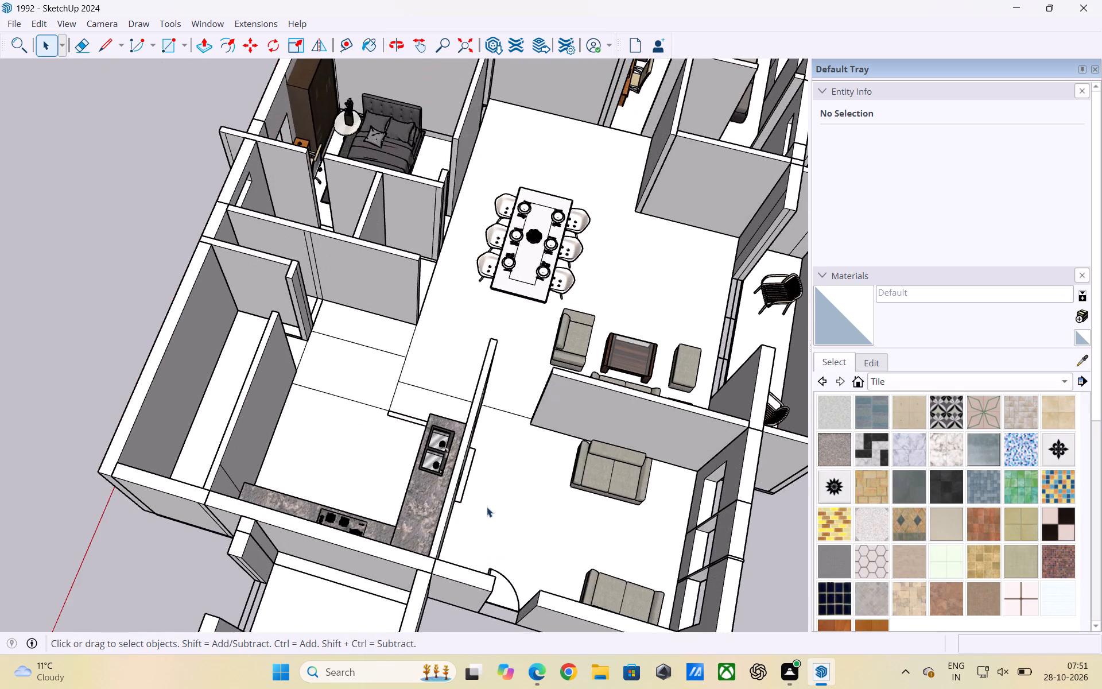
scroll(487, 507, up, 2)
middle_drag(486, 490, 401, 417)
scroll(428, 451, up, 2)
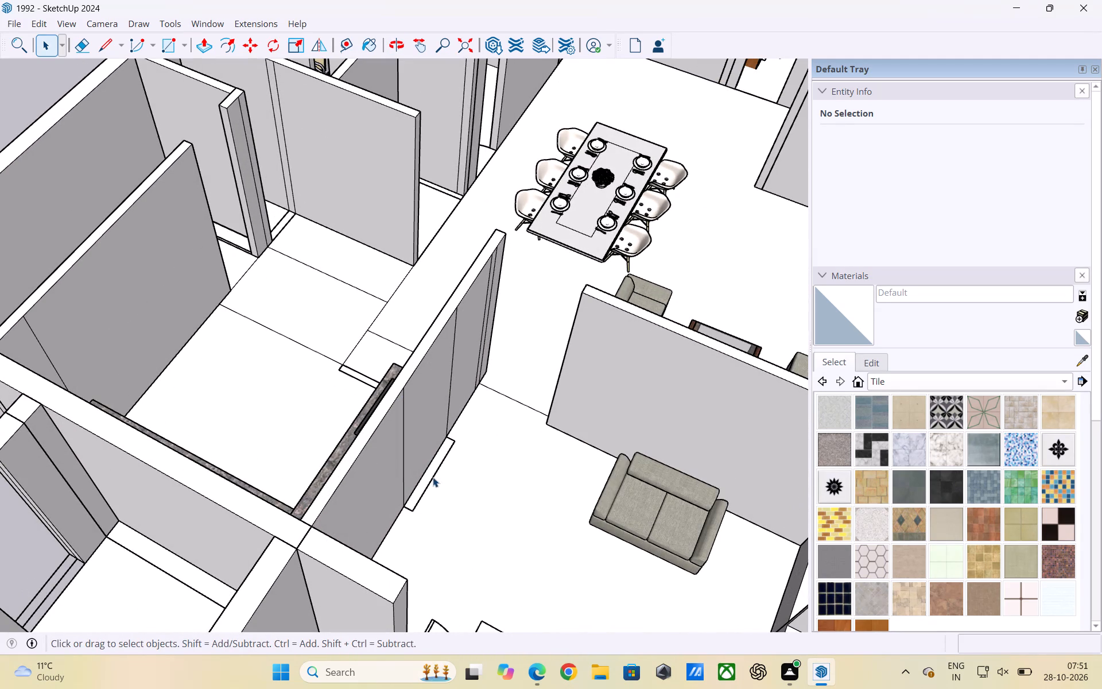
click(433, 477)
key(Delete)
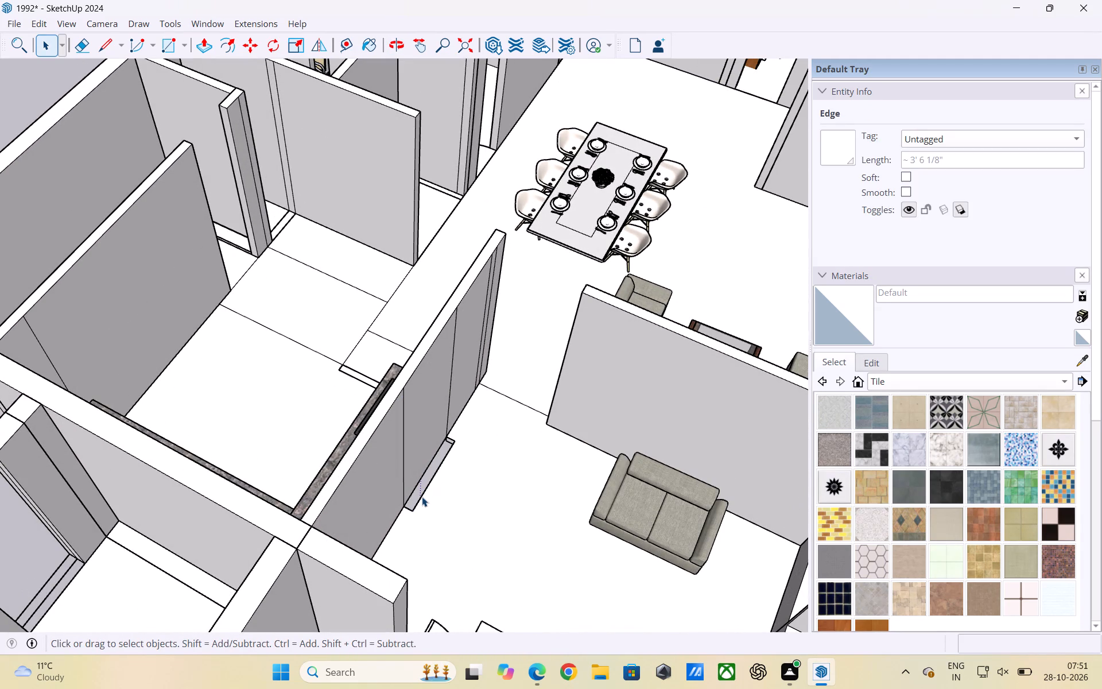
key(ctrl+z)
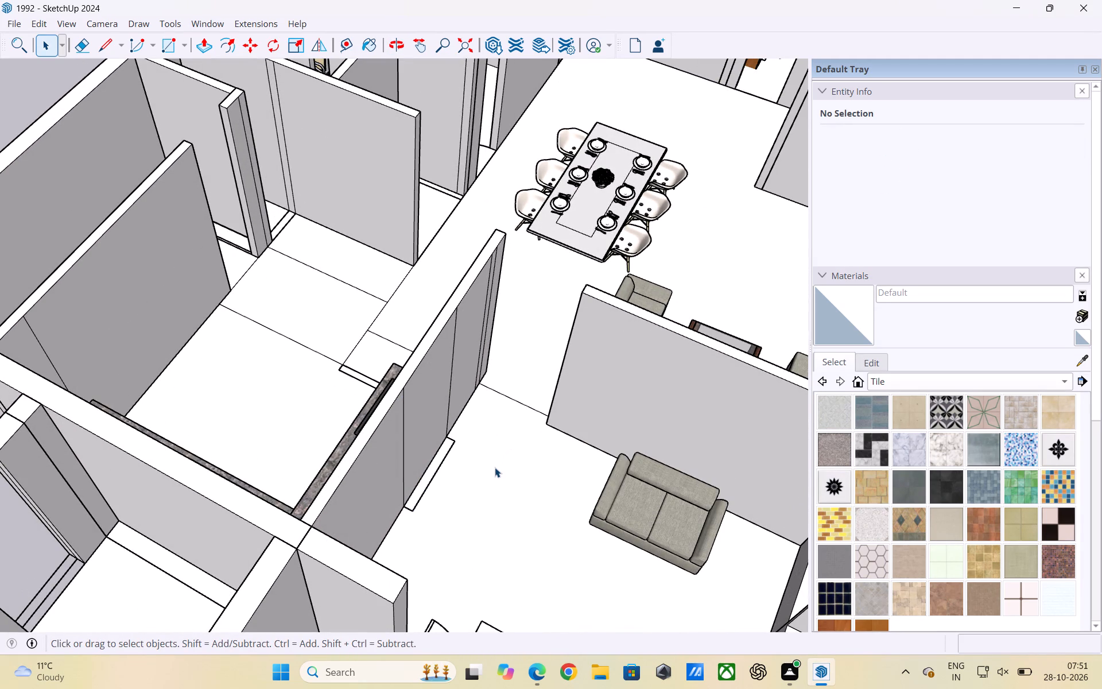
Examine the whole house layout from above, from the kitchen and sofa room up to the bedrooms and dining area.
scroll(496, 460, down, 3)
scroll(467, 473, up, 3)
scroll(462, 435, down, 6)
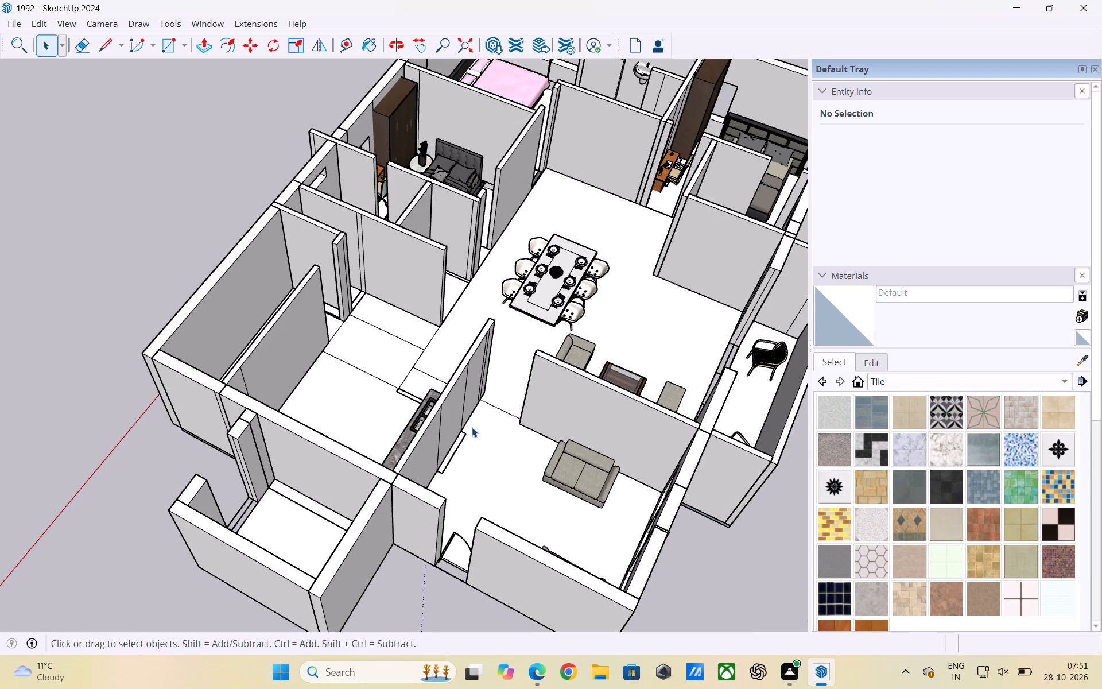
scroll(267, 461, down, 1)
middle_drag(298, 481, 523, 566)
scroll(321, 442, down, 3)
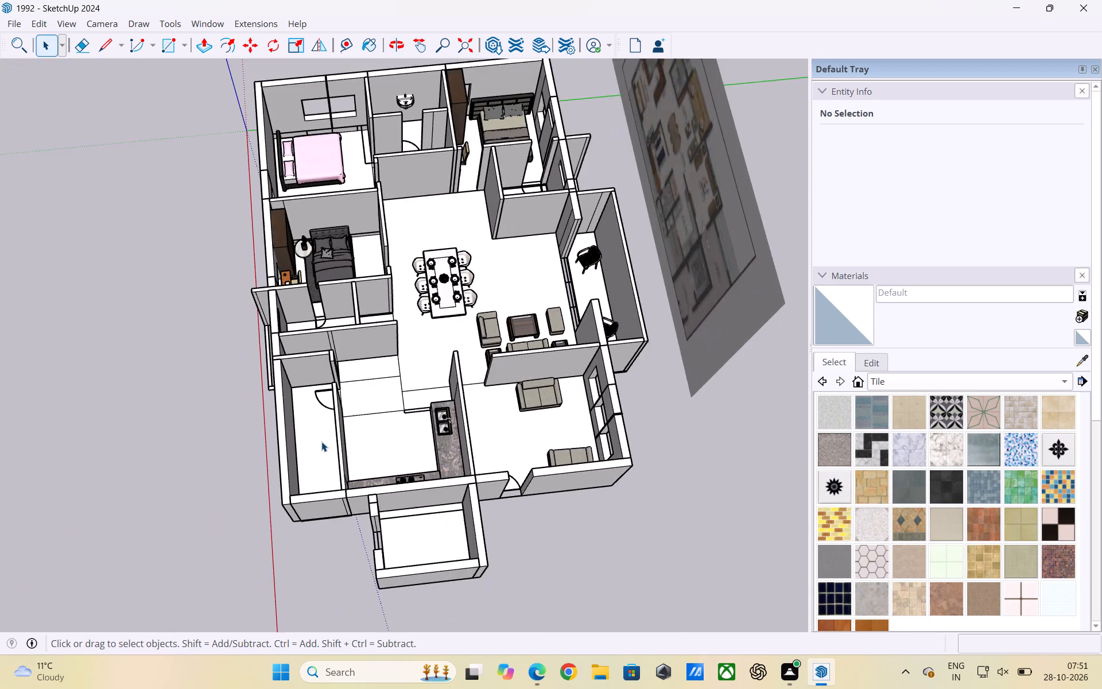
scroll(321, 440, down, 3)
middle_drag(389, 460, 386, 532)
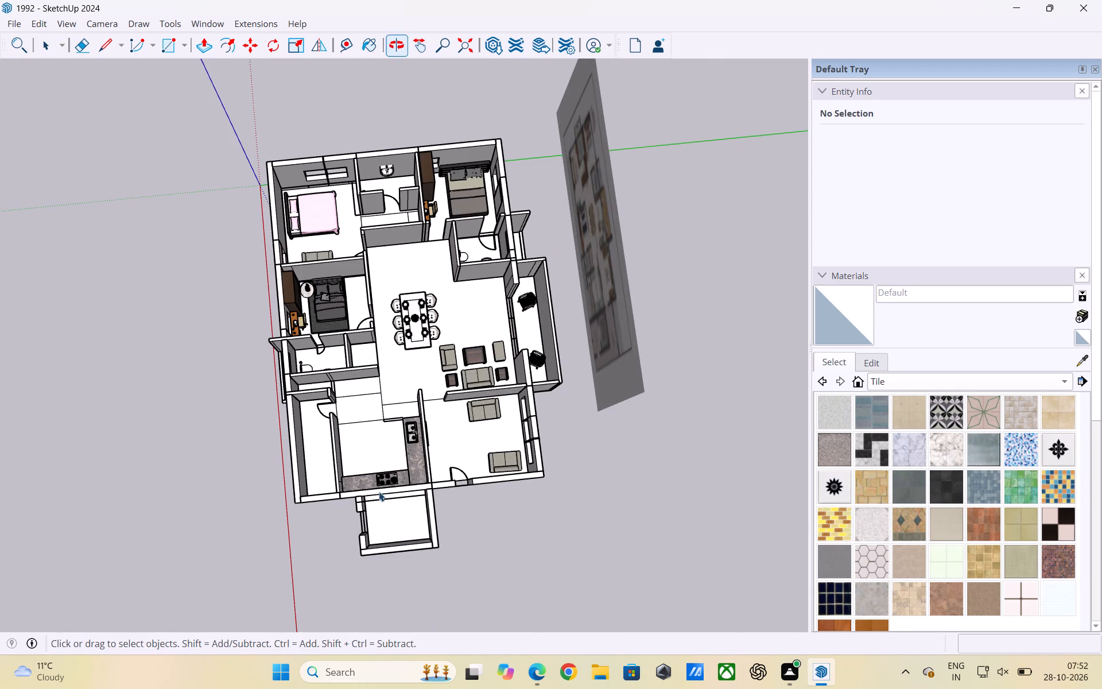
scroll(358, 423, up, 1)
scroll(358, 423, down, 2)
scroll(364, 388, up, 2)
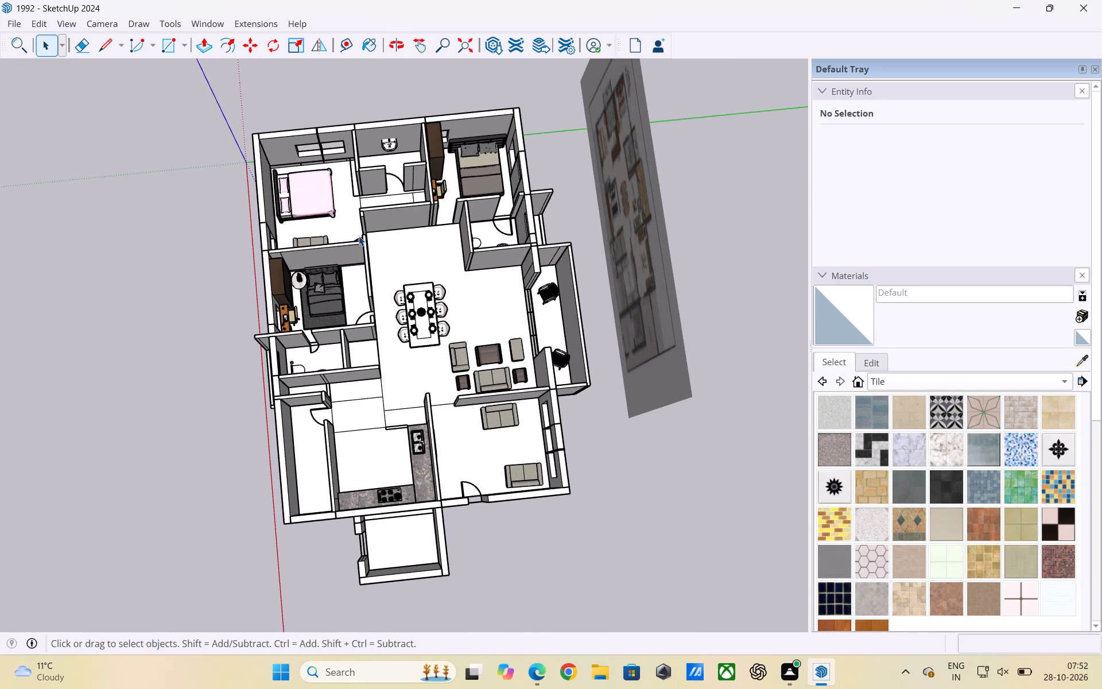
scroll(354, 218, up, 5)
middle_drag(344, 216, 313, 249)
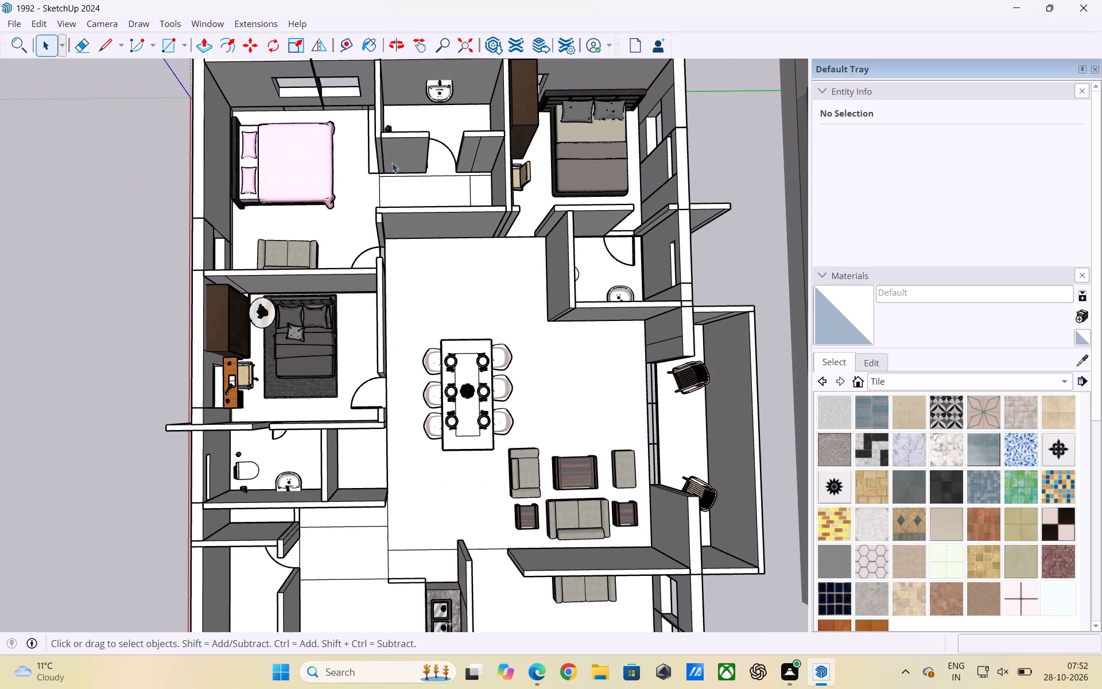
Select the floor face and bounding edges of the bedroom with the pink bed.
scroll(332, 228, down, 1)
click(340, 222)
triple_click(340, 222)
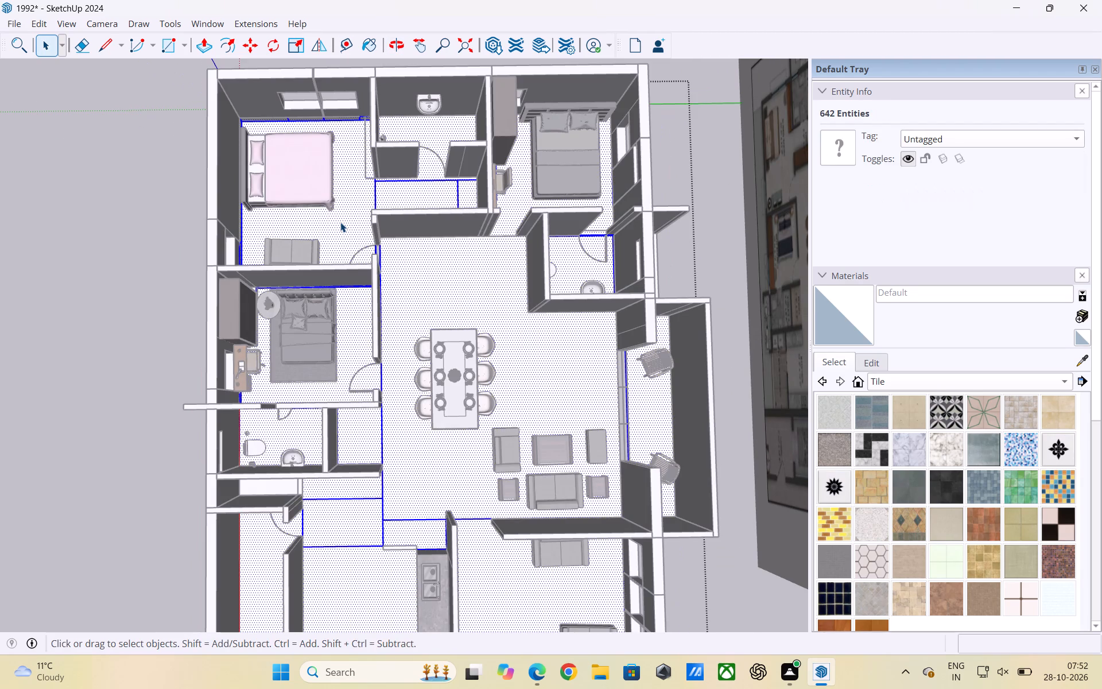
double_click(340, 222)
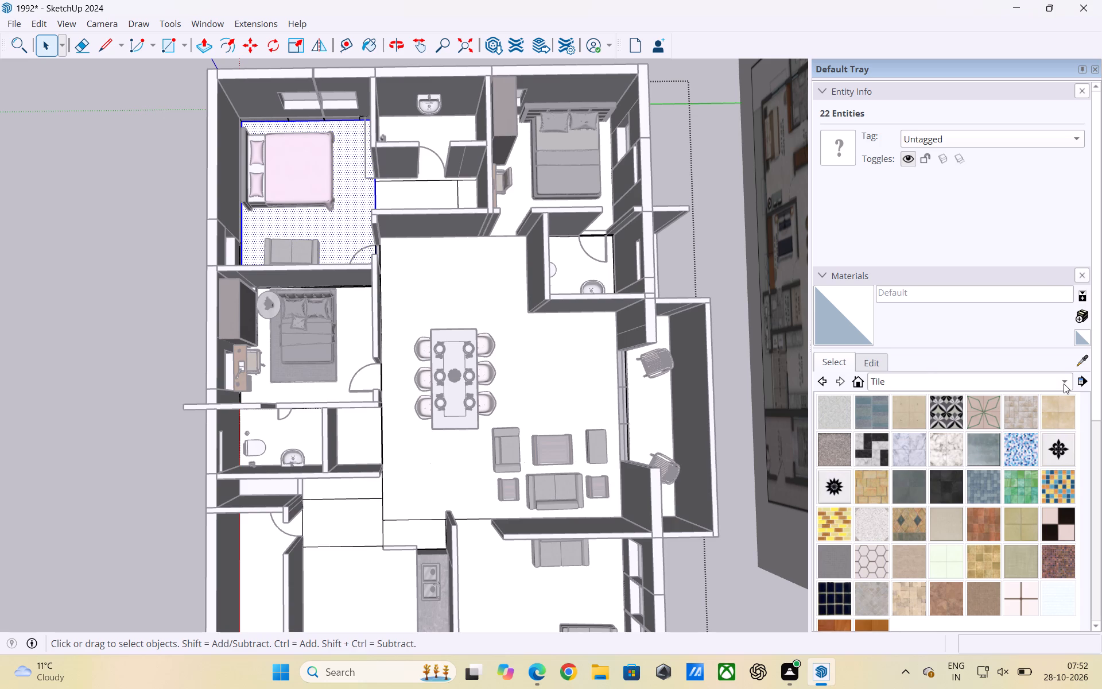
Browse the Stone and the Carpet, Fabrics, Leathers, Textiles and Wallpaper material collections for a floor finish, and return to the Tile collection.
scroll(1016, 533, down, 4)
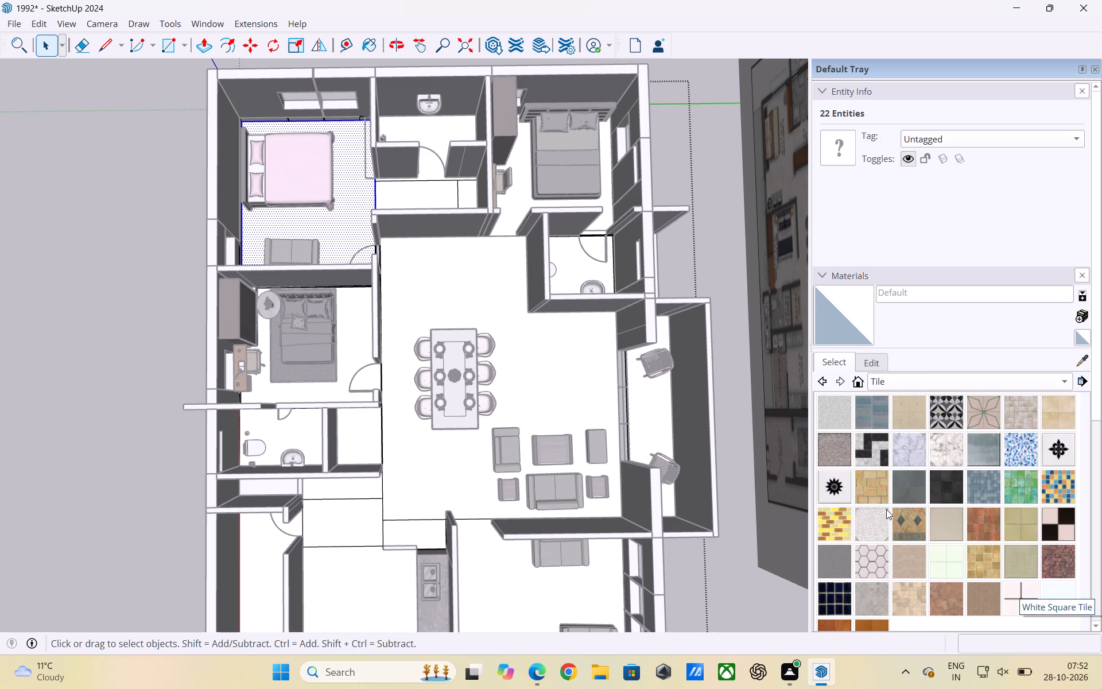
click(1061, 381)
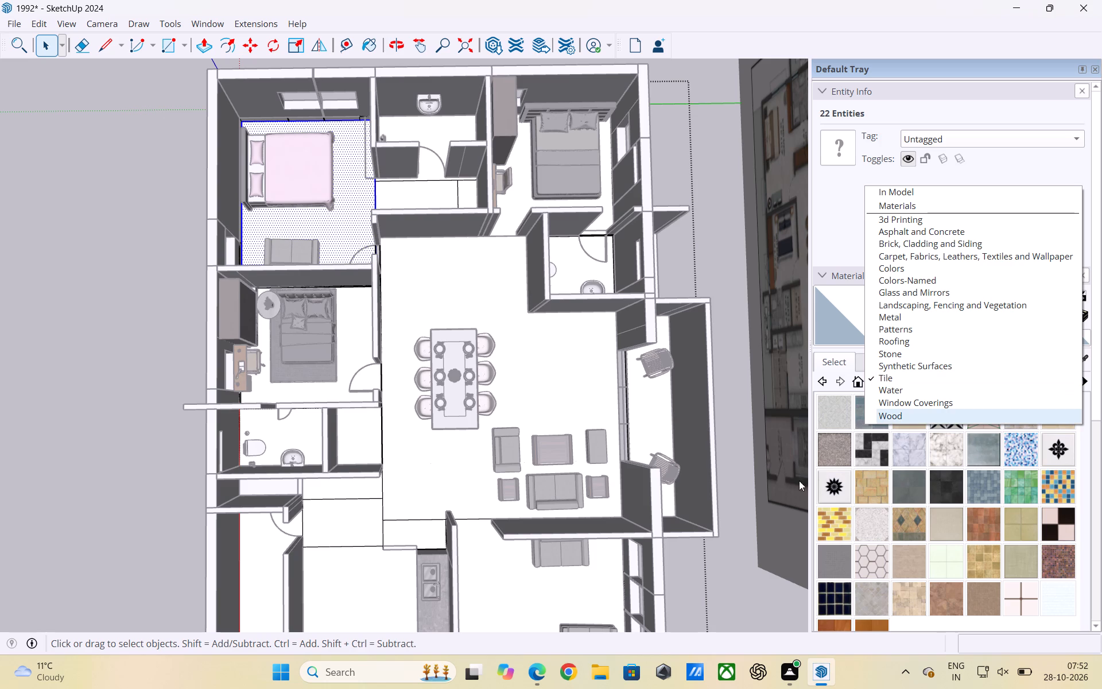
scroll(651, 495, down, 5)
scroll(651, 495, up, 10)
scroll(651, 495, down, 19)
scroll(573, 278, up, 2)
scroll(484, 318, down, 6)
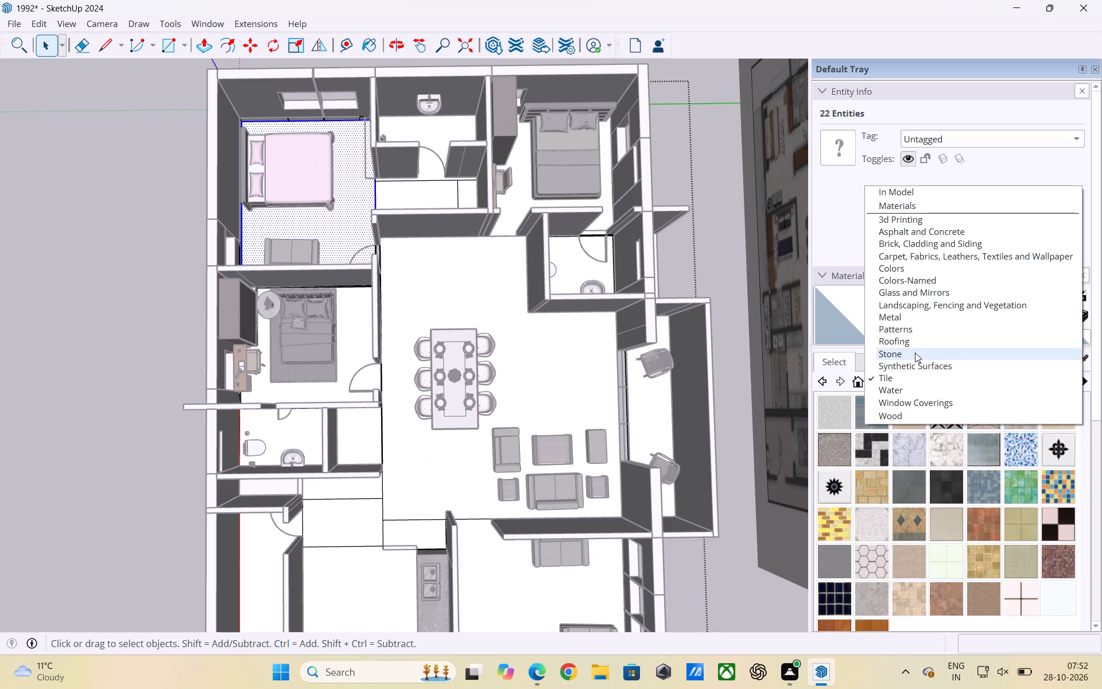
click(899, 355)
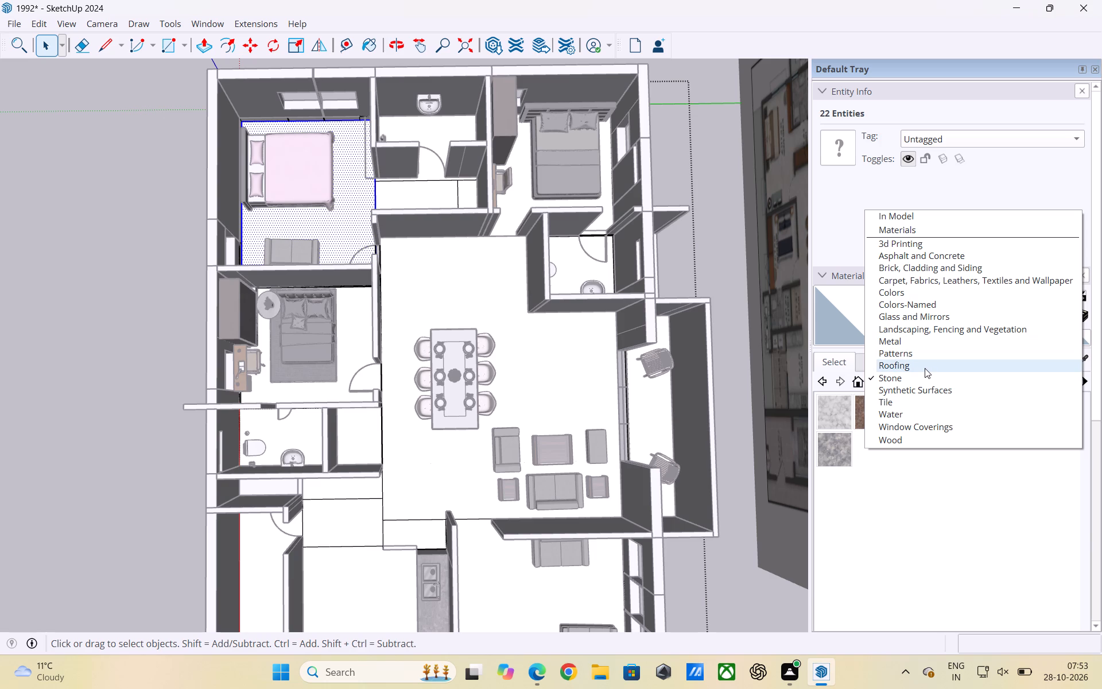
click(925, 281)
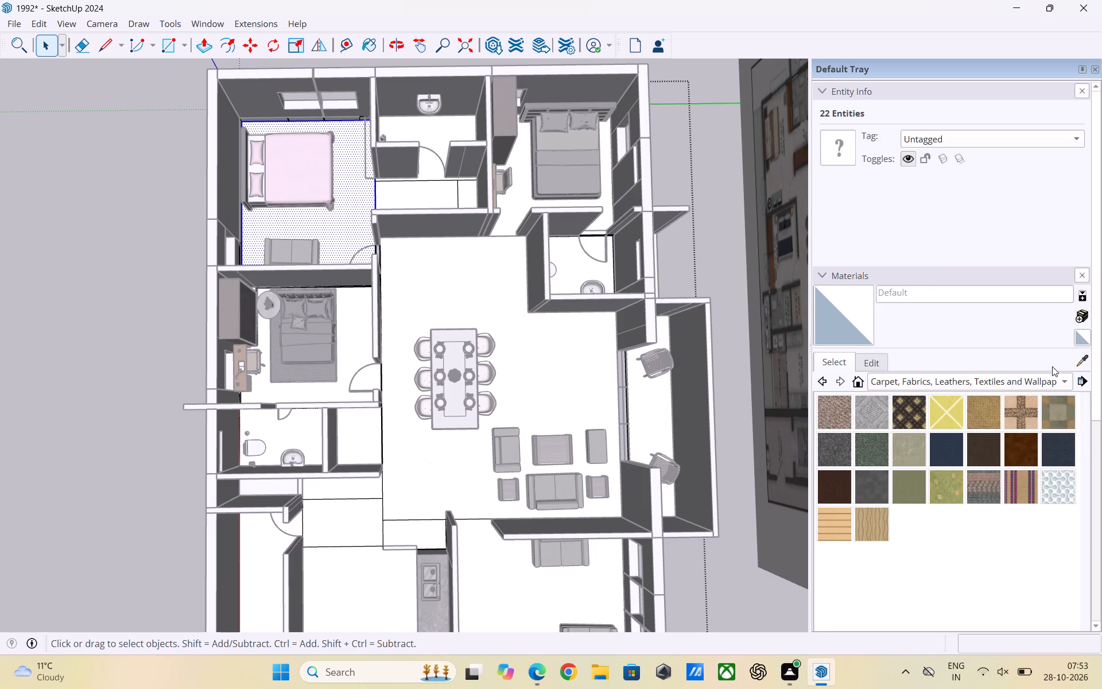
click(1061, 378)
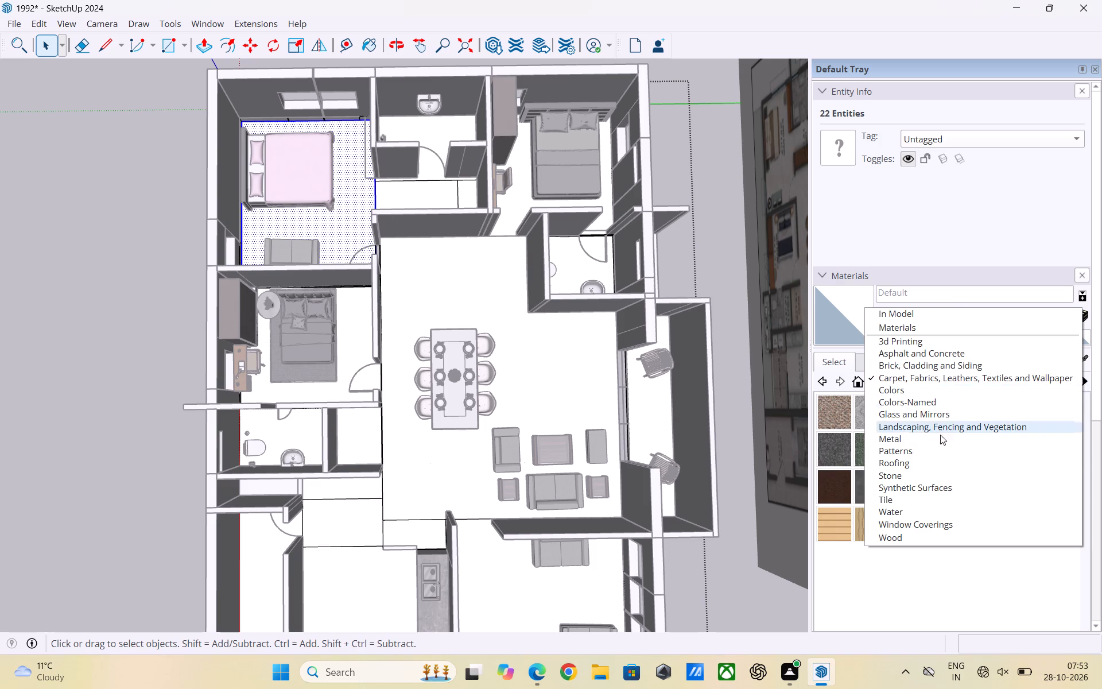
click(899, 499)
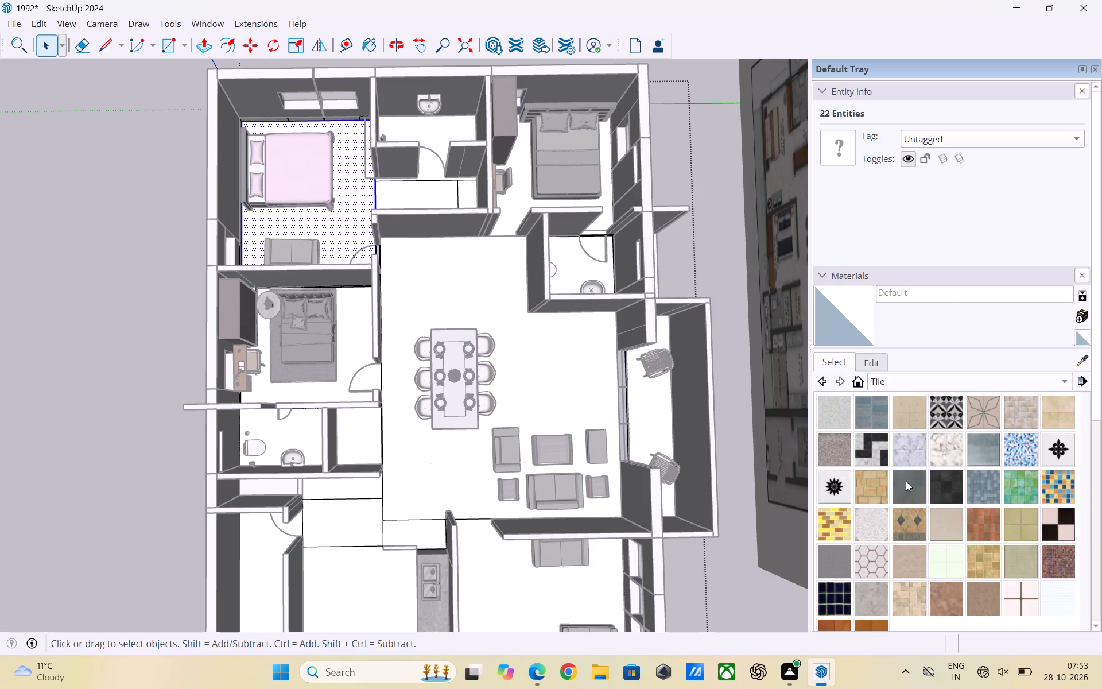
scroll(935, 467, down, 2)
scroll(1006, 568, down, 3)
Paint the pink-bed bedroom floor with the Encaustic Tile Circular 02 material.
click(990, 421)
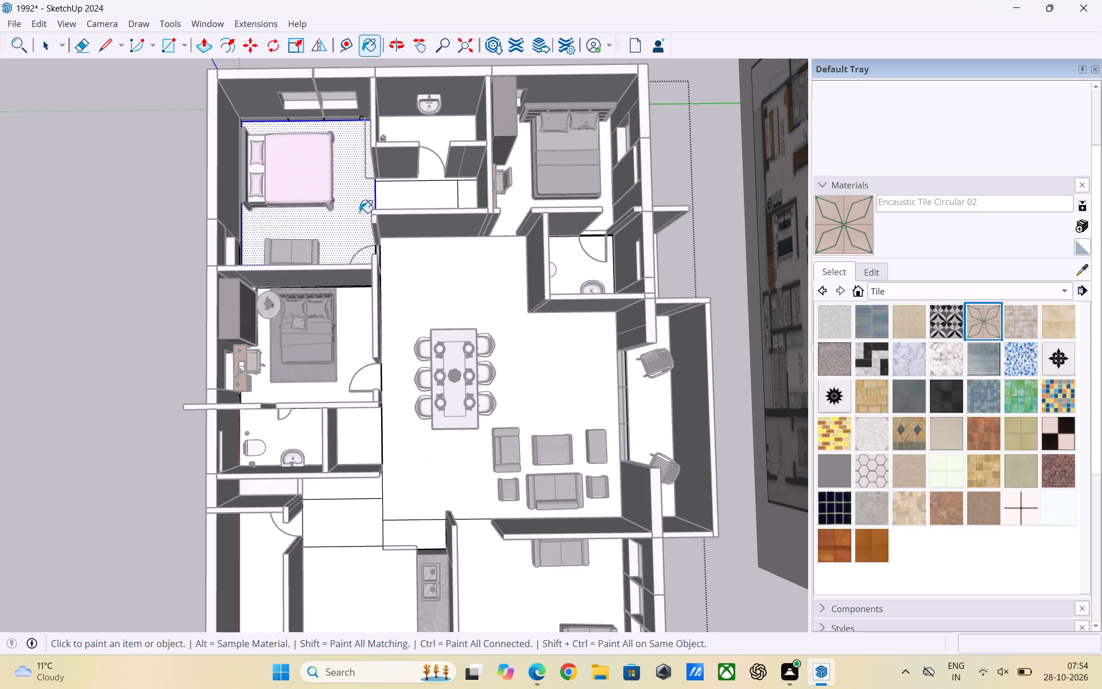
click(358, 213)
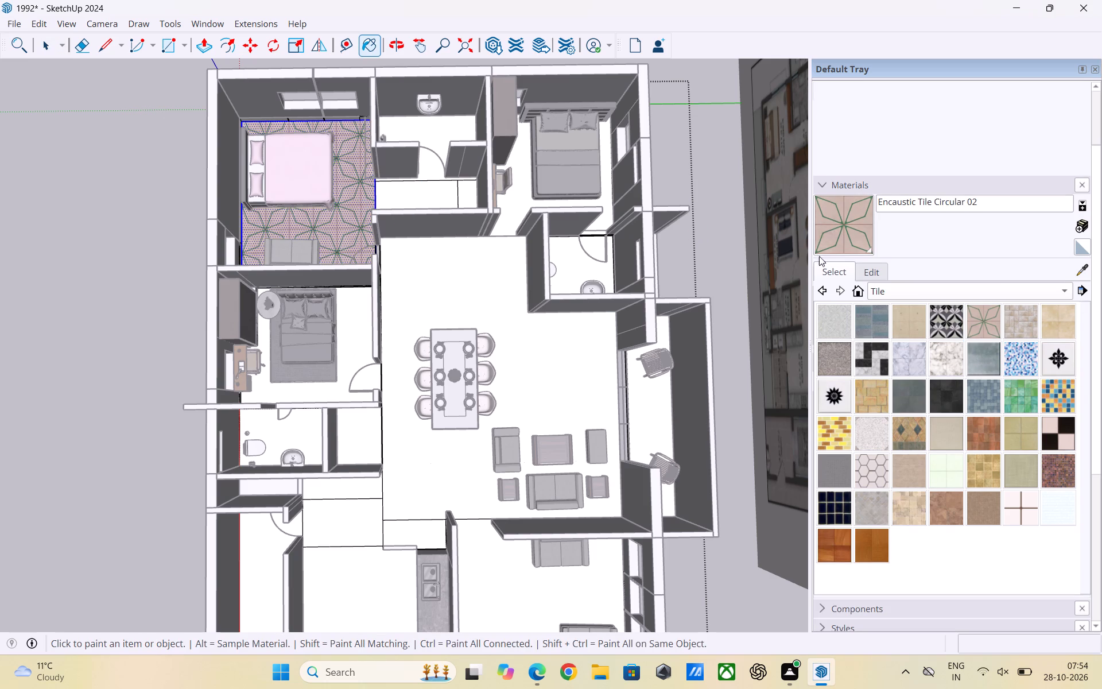
Unlink the Encaustic Tile Circular 02 texture's aspect ratio and set its width and height to 3' each.
click(882, 274)
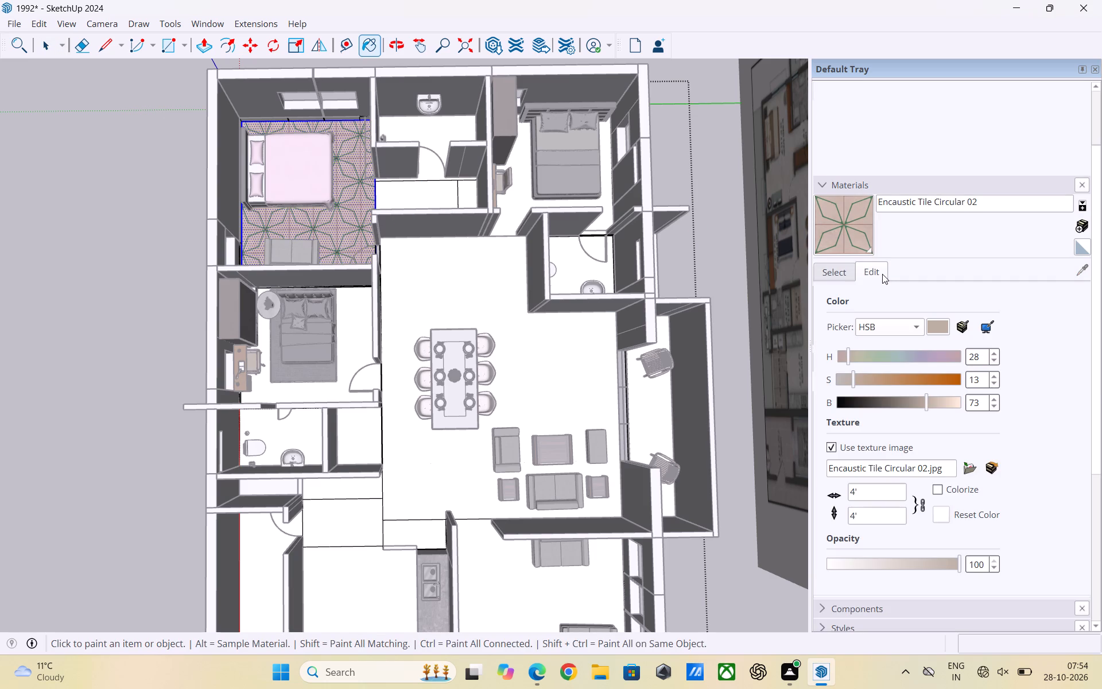
click(864, 492)
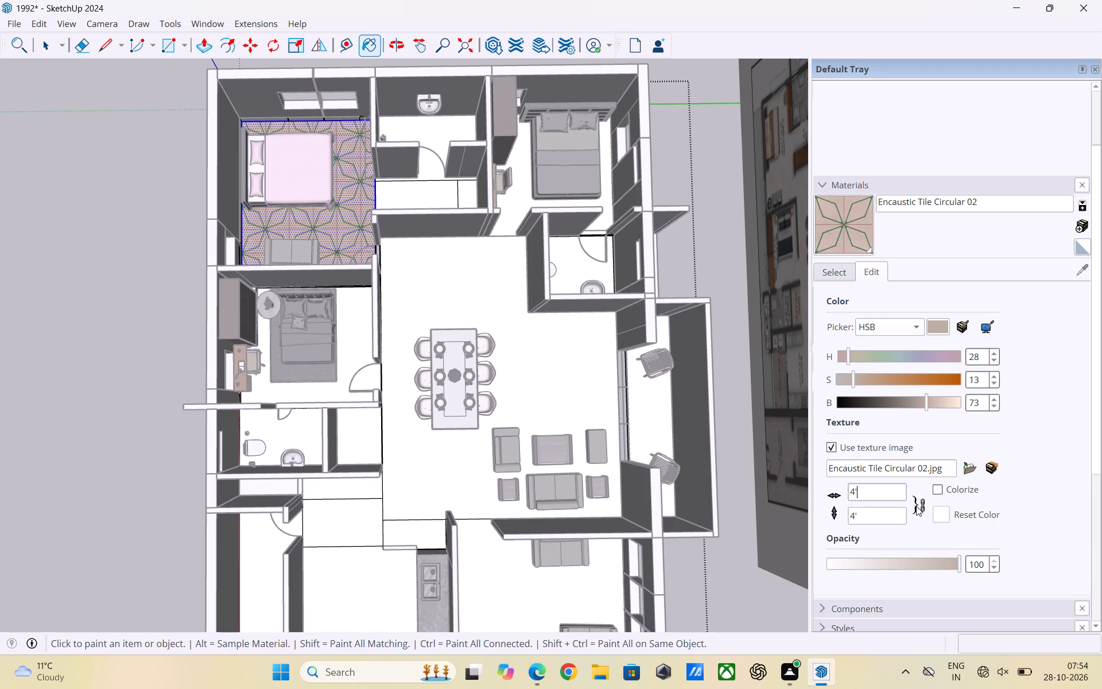
click(916, 506)
click(866, 497)
key(BackSpace)
key(BackSpace)
text(3')
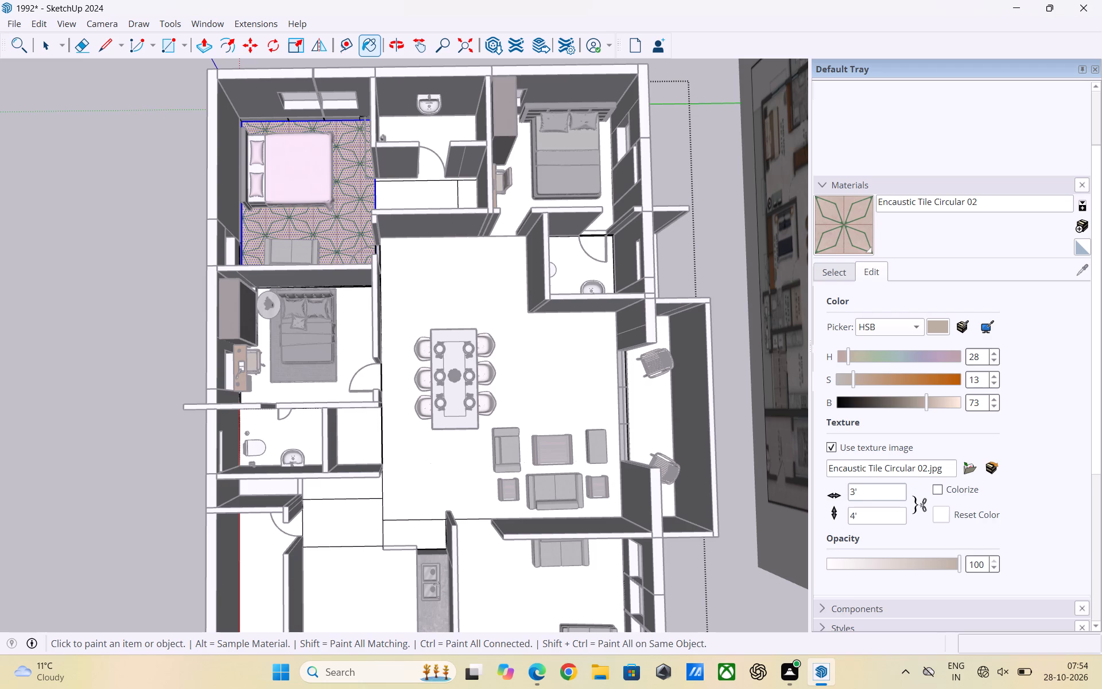
click(867, 518)
key(BackSpace)
key(BackSpace)
text(3')
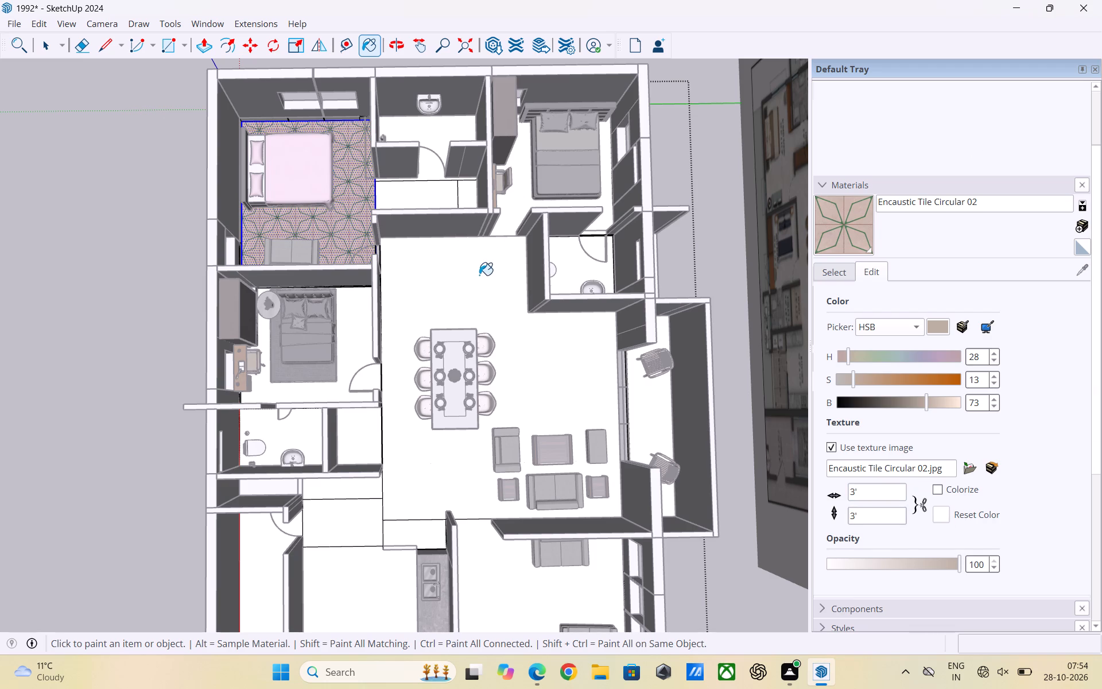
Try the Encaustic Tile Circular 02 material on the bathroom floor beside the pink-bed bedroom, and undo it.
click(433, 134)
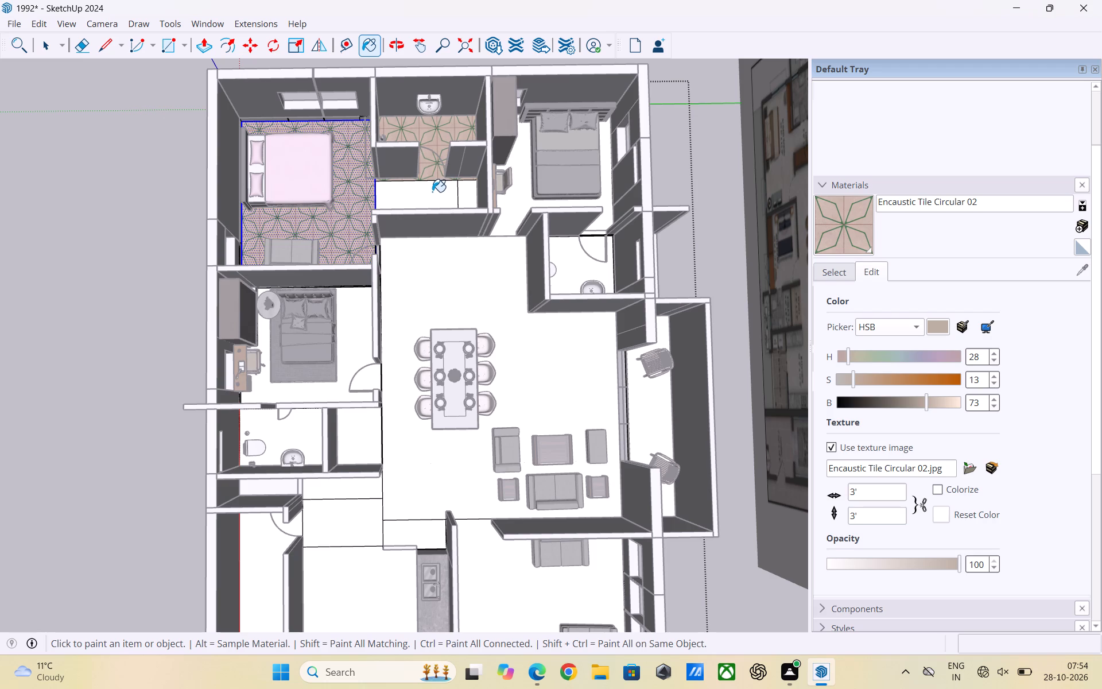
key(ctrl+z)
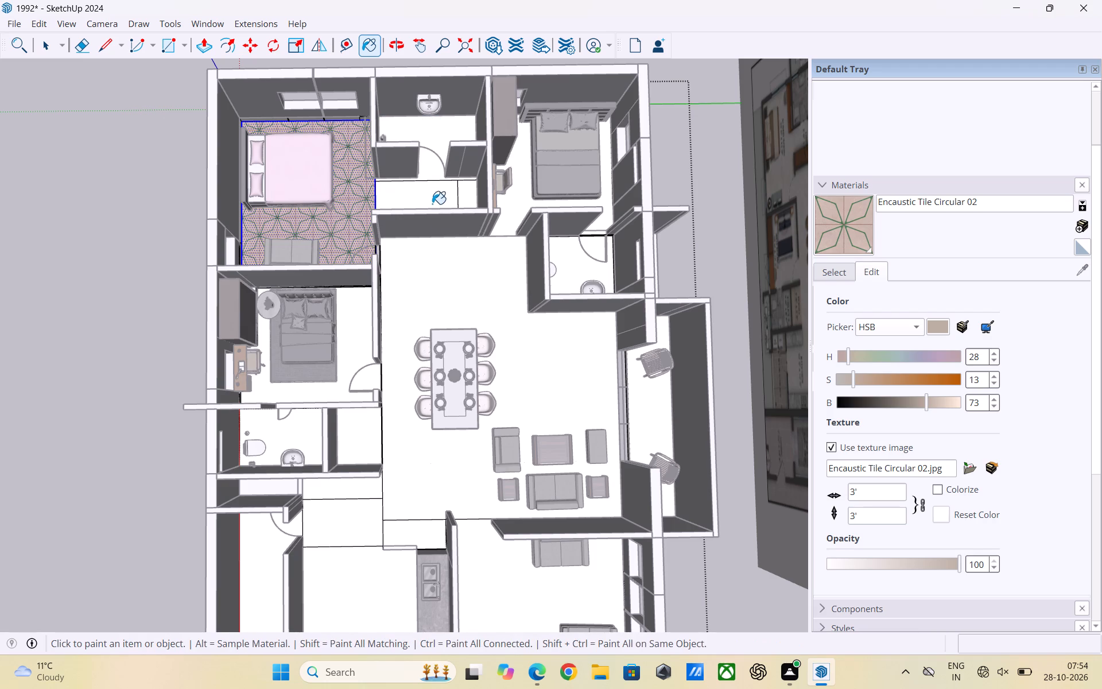
Paint the dining and living area, kitchen, sofa room and two remaining bedroom floors with Encaustic Tile Circular 02.
click(439, 276)
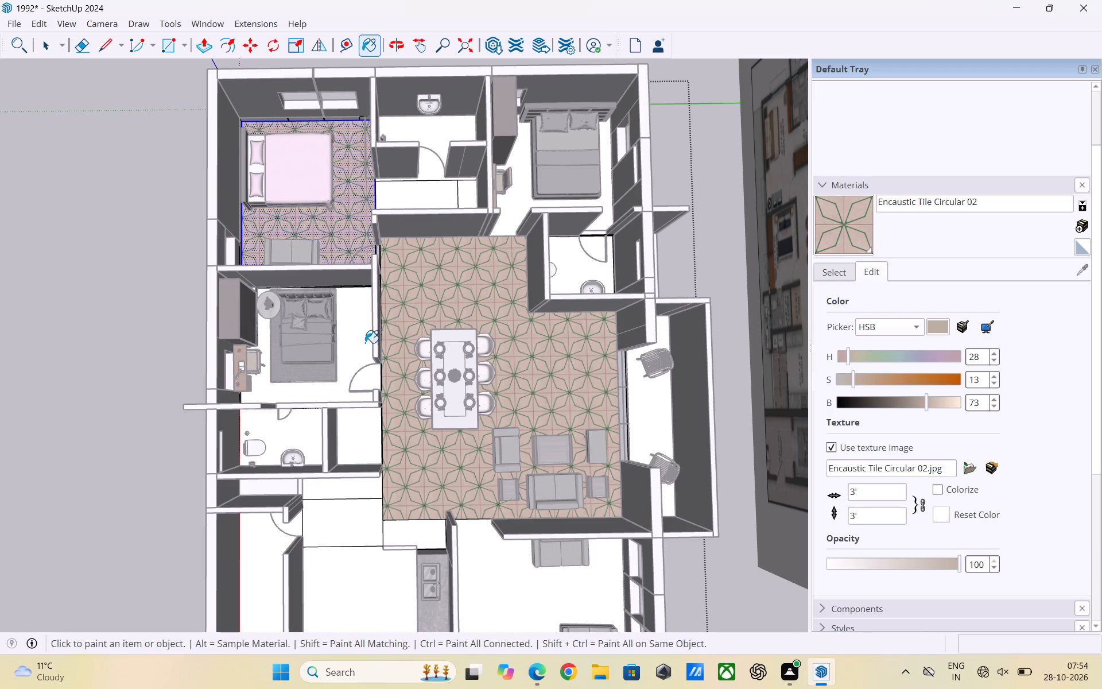
click(351, 339)
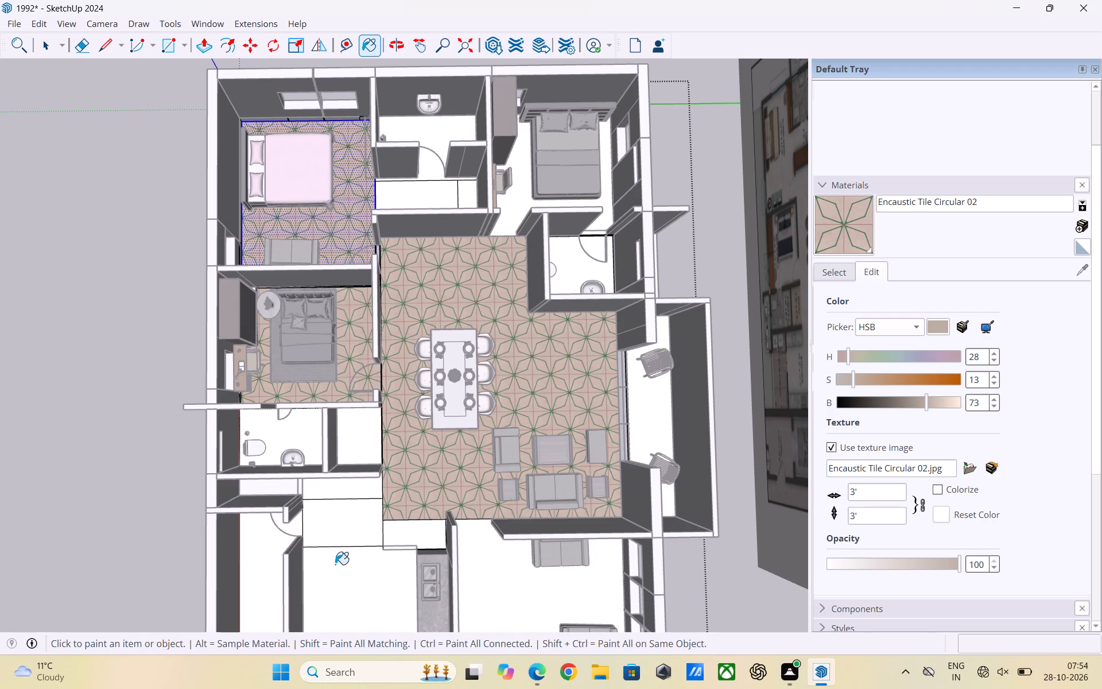
click(353, 593)
scroll(421, 473, down, 5)
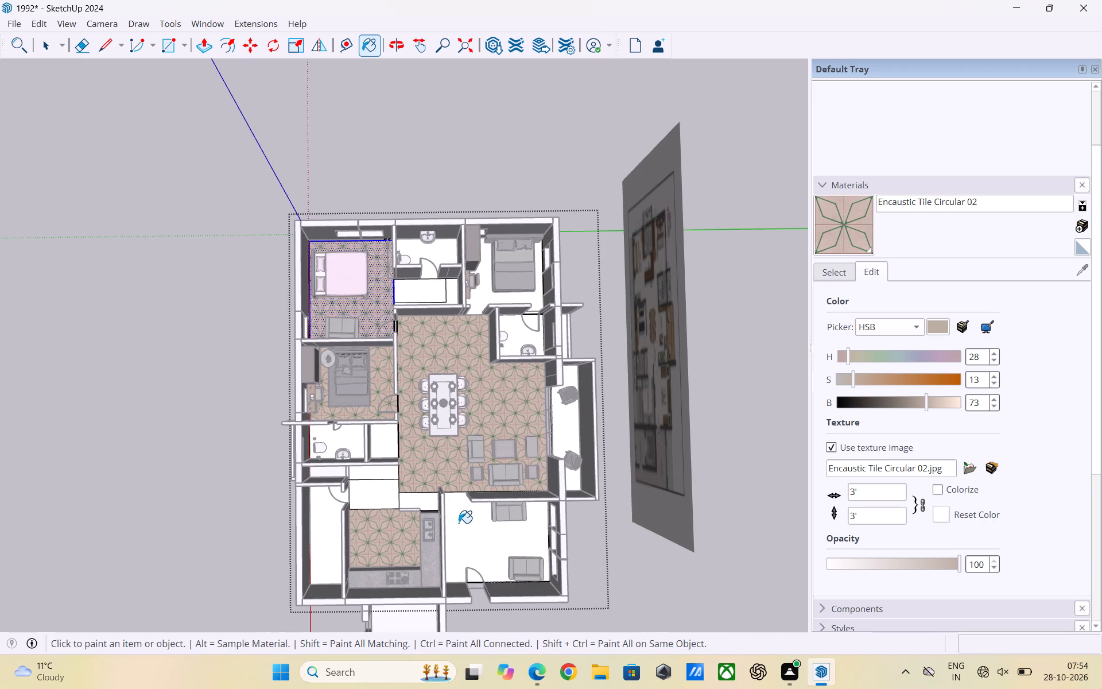
click(469, 542)
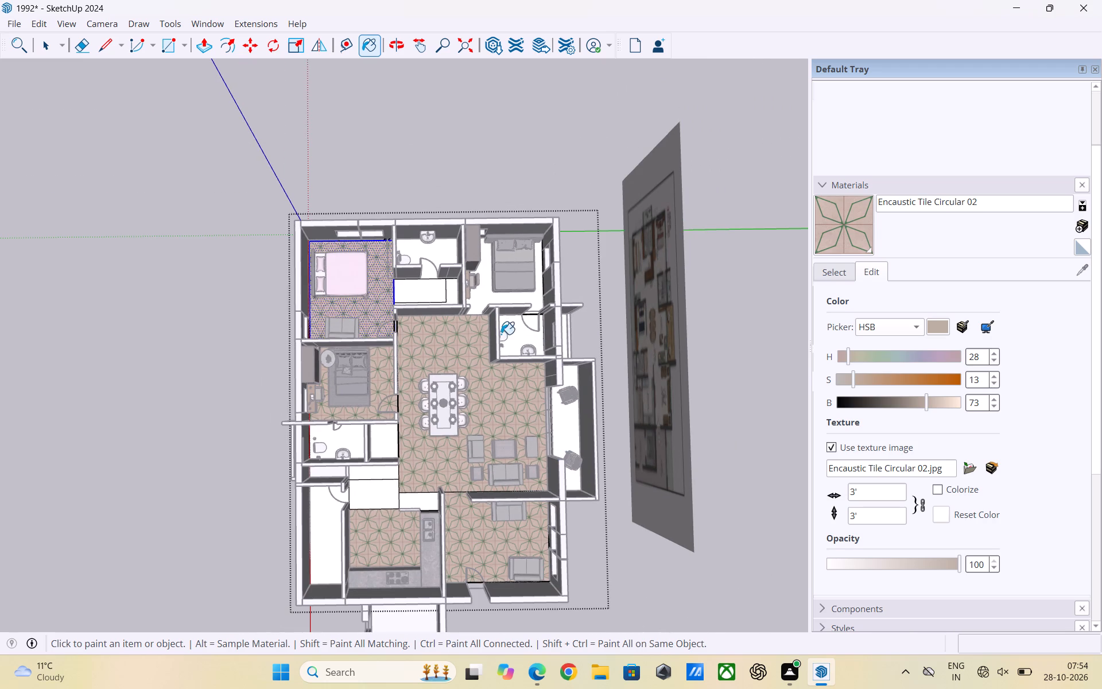
click(484, 289)
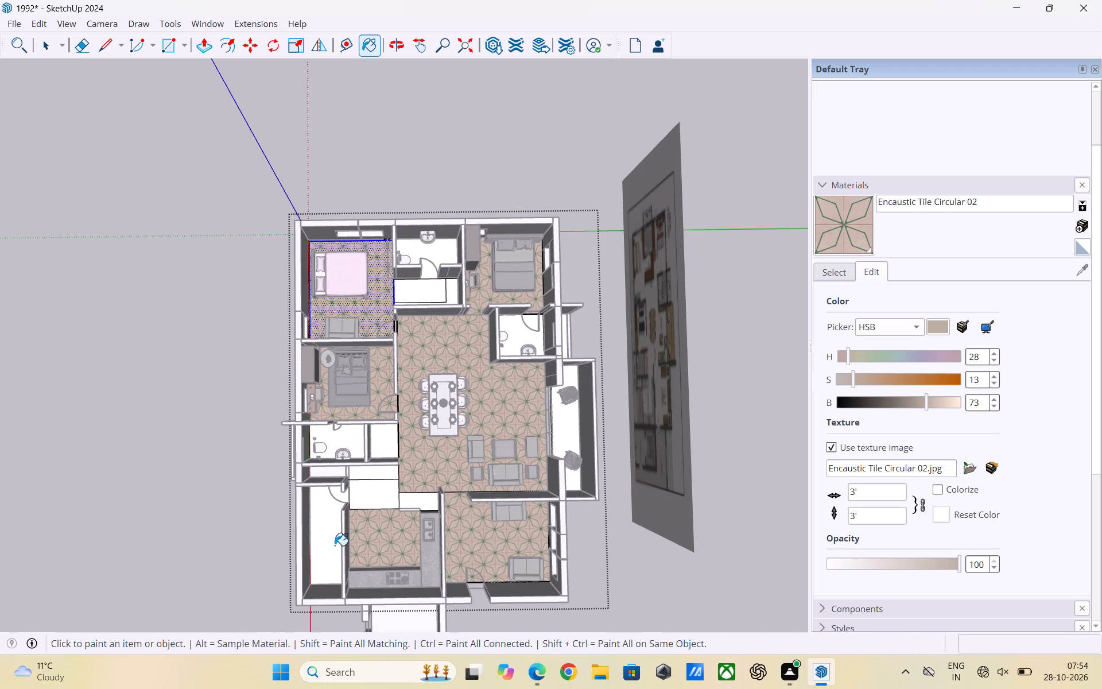
Paint the passage floor strips beside the kitchen and the small floor next to the nearby bathroom with Encaustic Tile Circular 02.
scroll(364, 497, up, 3)
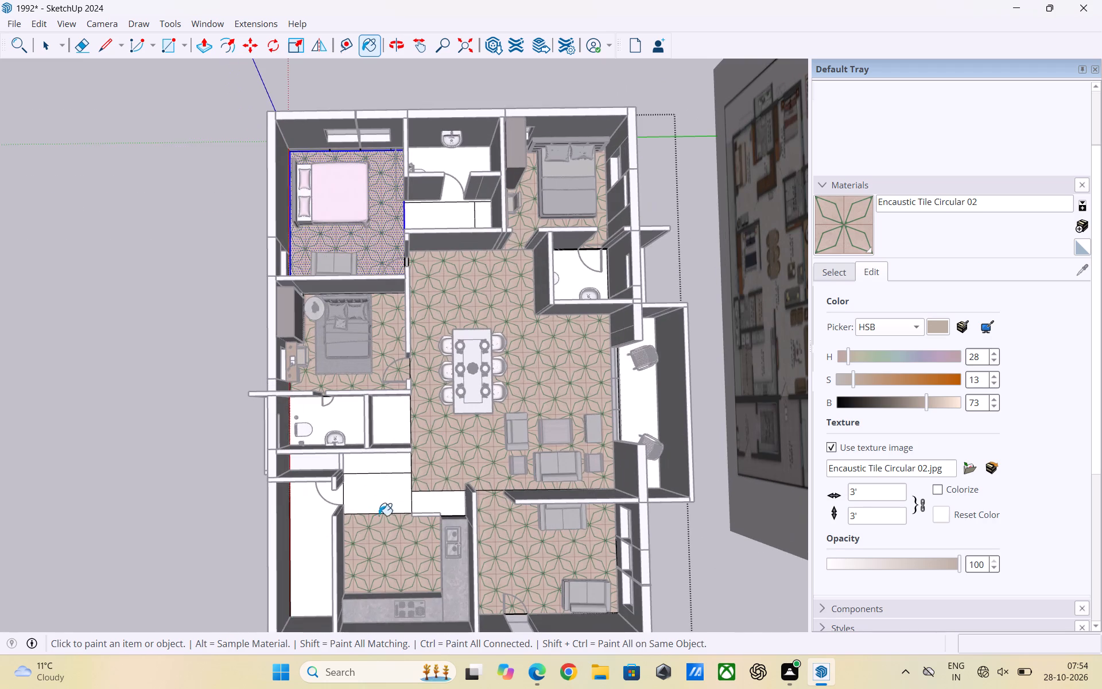
middle_drag(379, 516, 418, 359)
scroll(417, 455, down, 3)
middle_drag(433, 510, 129, 525)
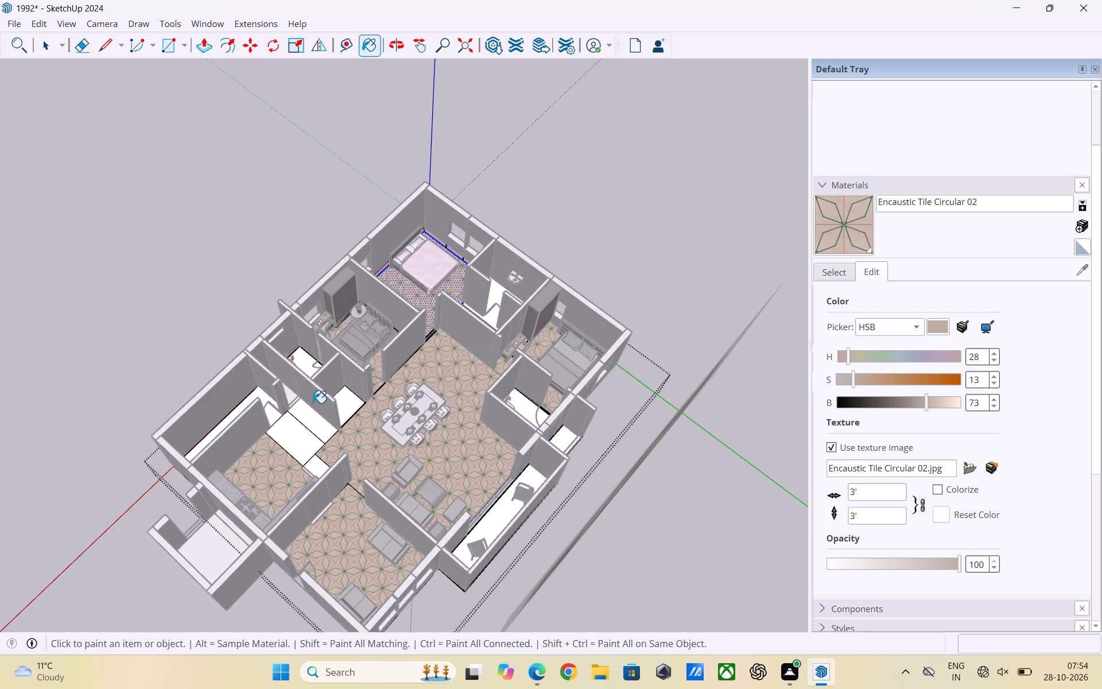
scroll(314, 402, up, 3)
scroll(309, 460, up, 2)
middle_drag(313, 469, 320, 543)
scroll(347, 526, up, 2)
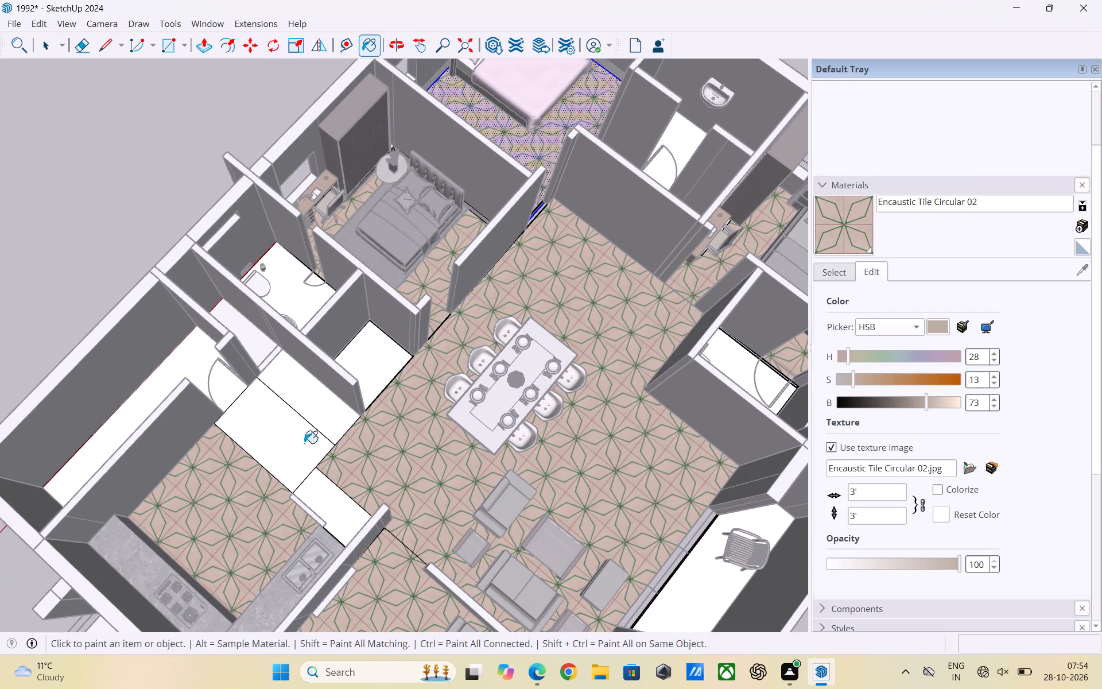
click(295, 443)
click(311, 405)
click(336, 508)
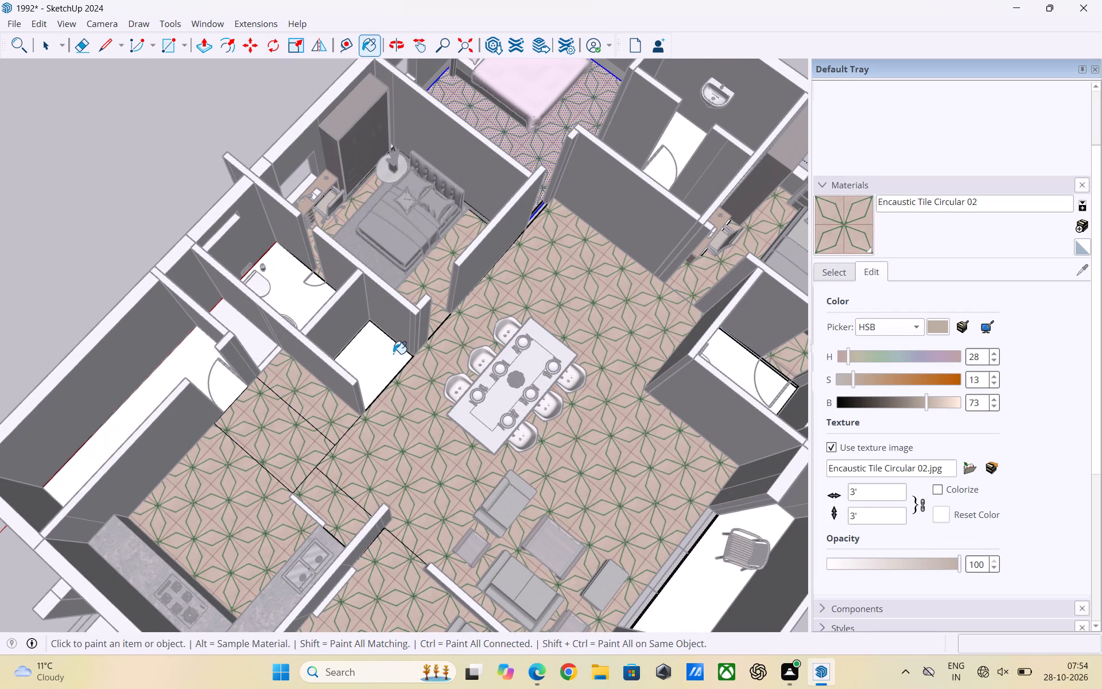
click(385, 349)
Inspect the tiled floors throughout the house from several angles and distances, checking which rooms still lack a floor material.
scroll(438, 409, down, 7)
middle_drag(421, 401, 435, 338)
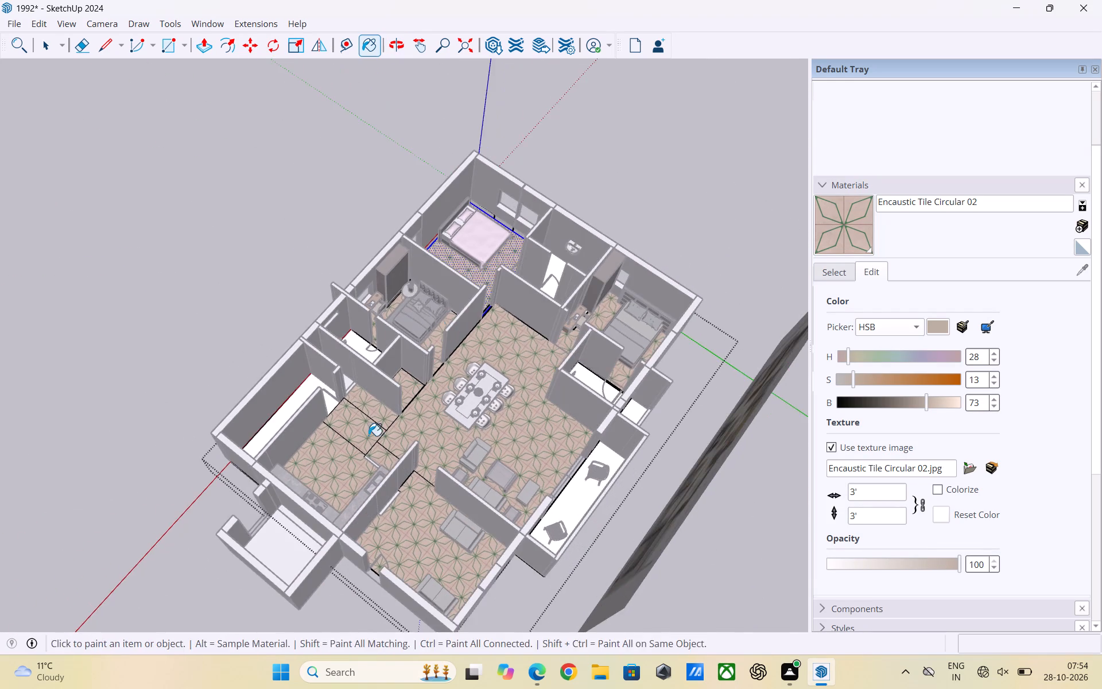
scroll(380, 436, up, 2)
middle_drag(367, 464, 543, 461)
scroll(568, 457, up, 2)
scroll(402, 404, down, 6)
middle_drag(394, 432, 511, 466)
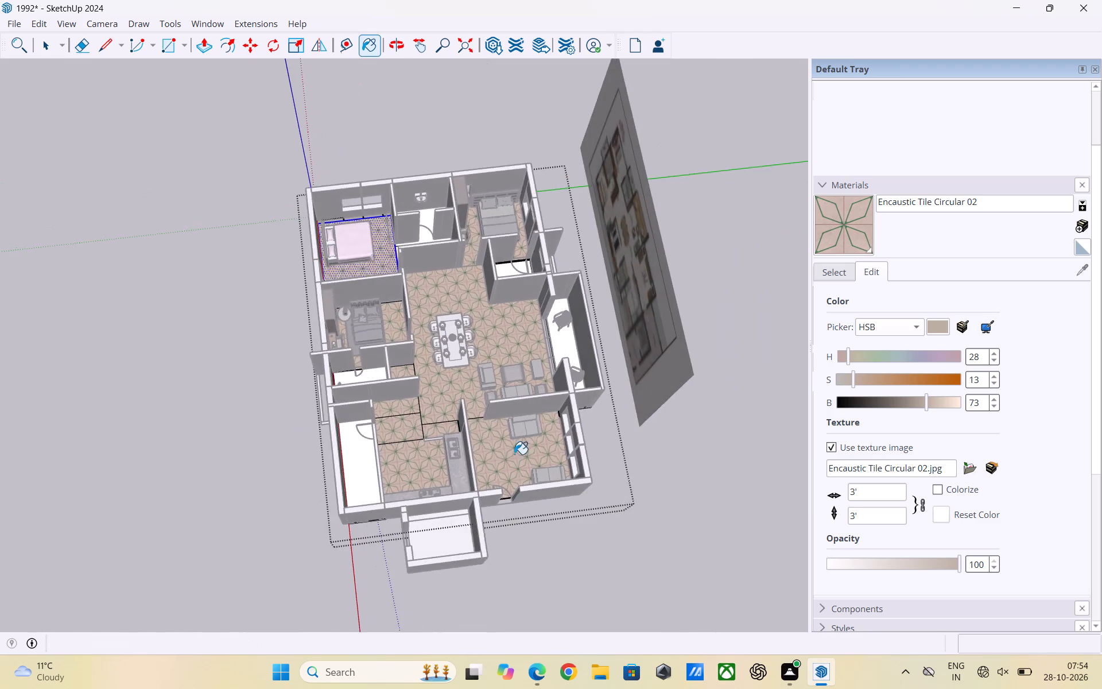
scroll(469, 407, up, 7)
scroll(430, 395, down, 7)
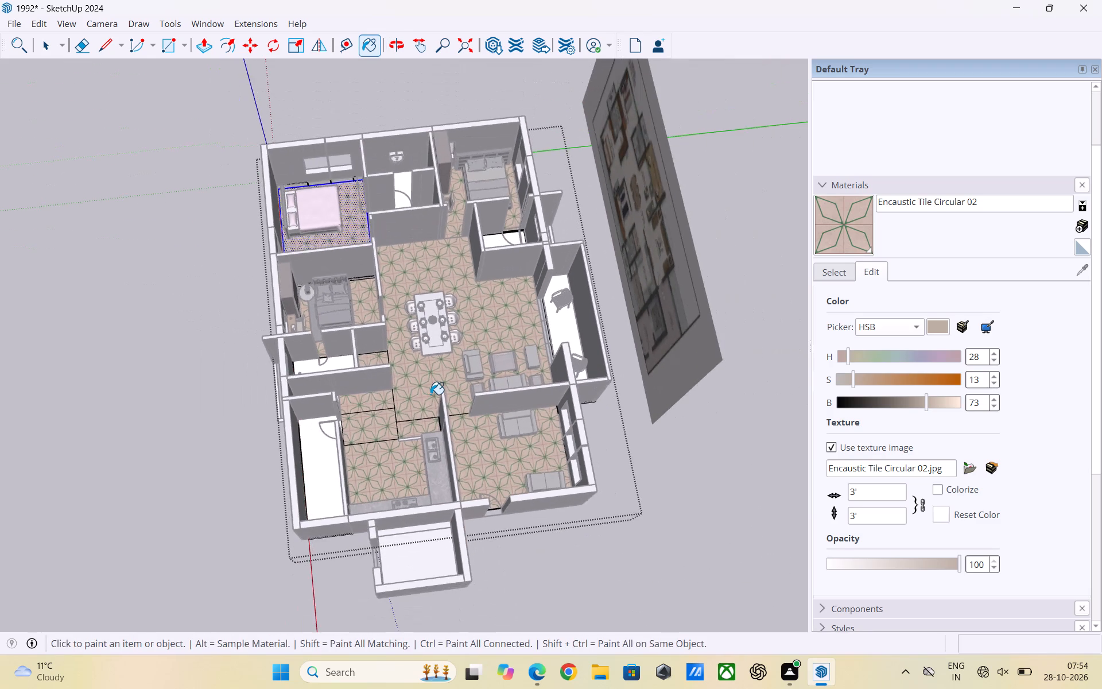
middle_drag(431, 393, 432, 450)
scroll(422, 387, up, 5)
middle_drag(431, 408, 373, 421)
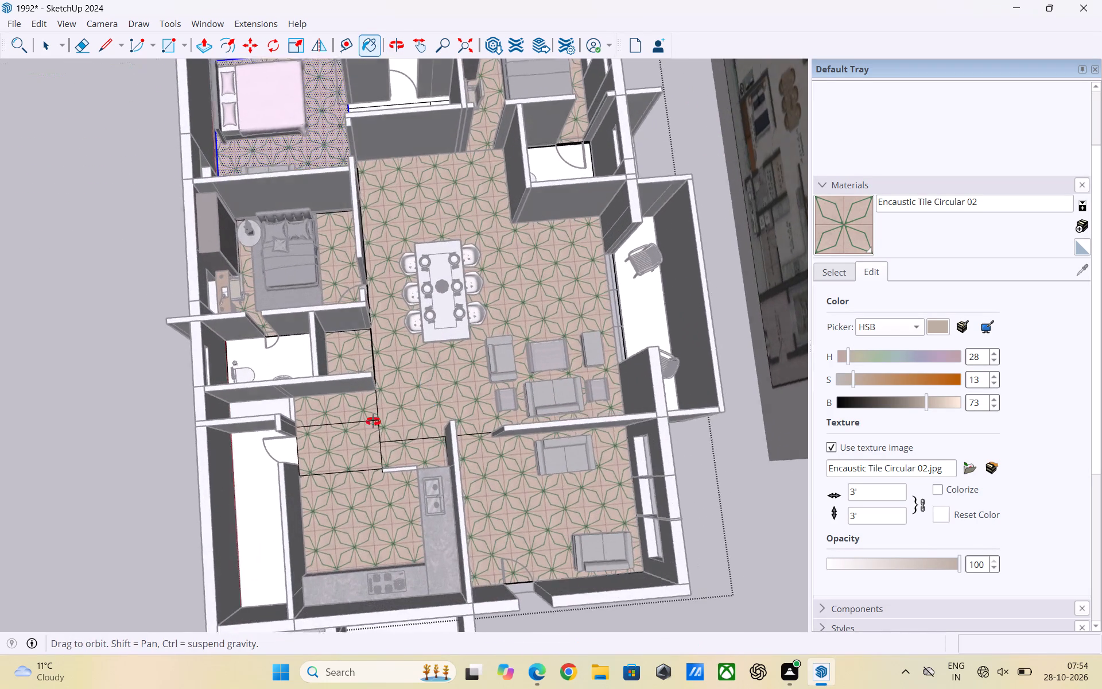
middle_drag(373, 421, 335, 425)
scroll(352, 444, up, 2)
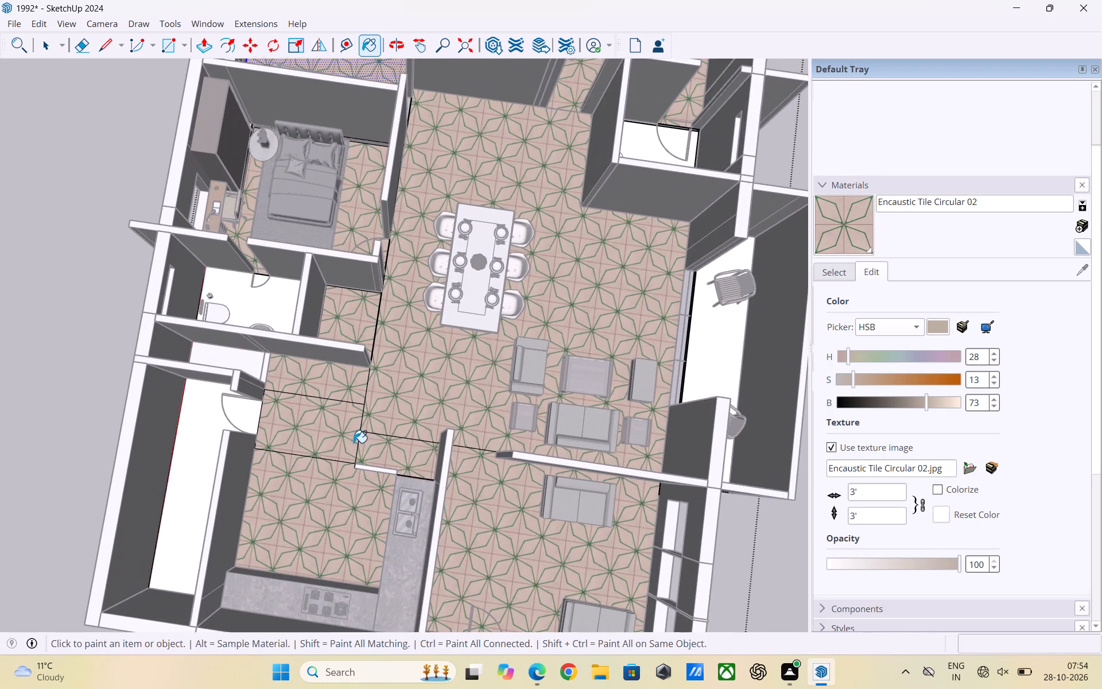
middle_drag(368, 428, 464, 380)
scroll(464, 380, down, 7)
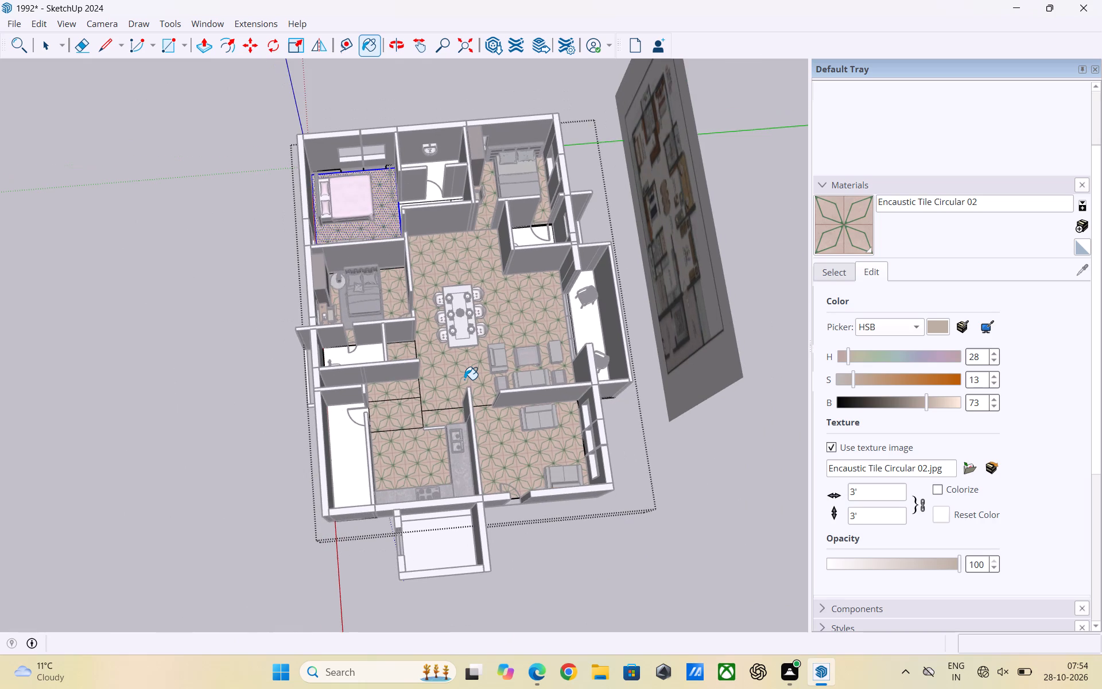
scroll(464, 380, up, 5)
scroll(465, 377, down, 2)
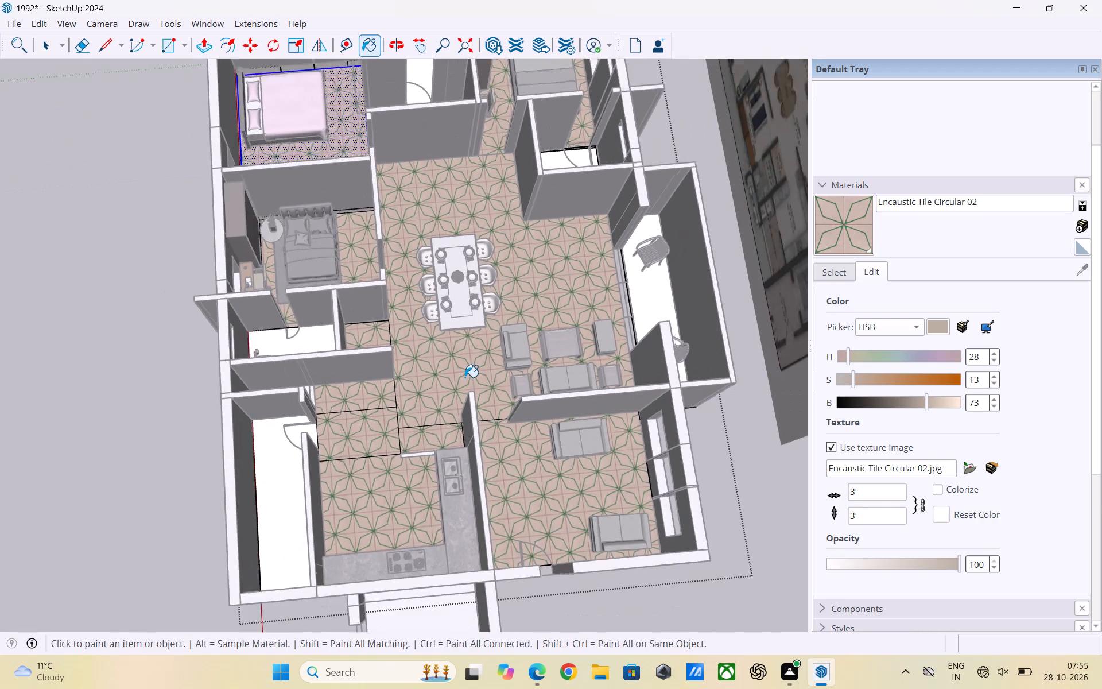
scroll(465, 377, down, 8)
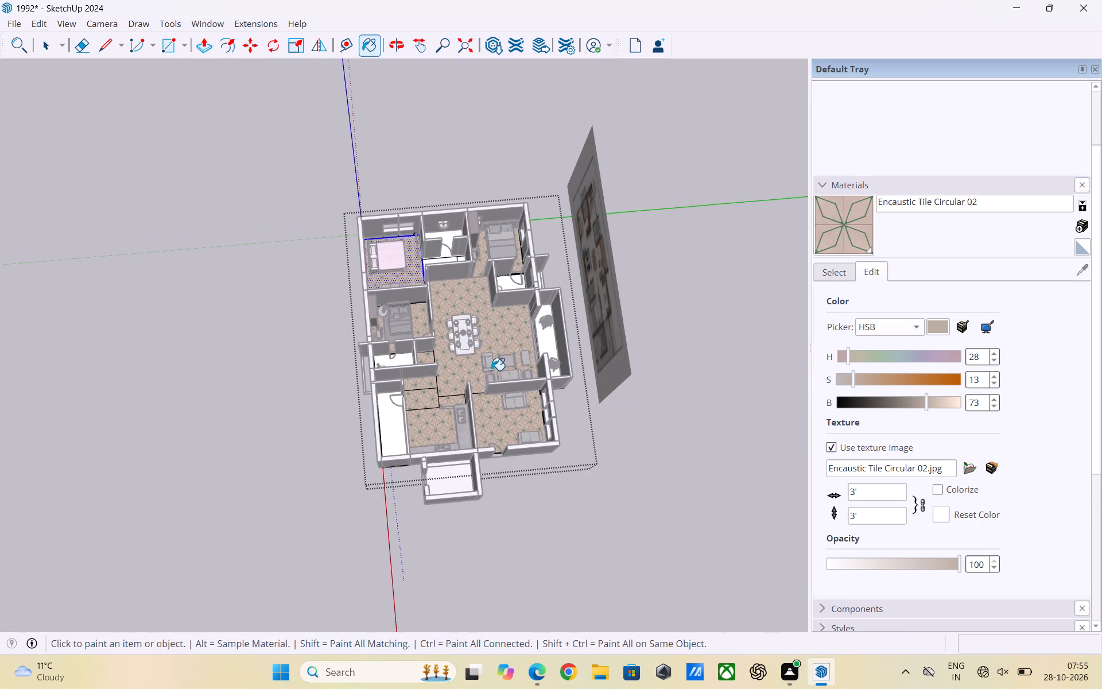
scroll(505, 370, down, 2)
middle_drag(504, 371, 412, 390)
scroll(412, 389, up, 2)
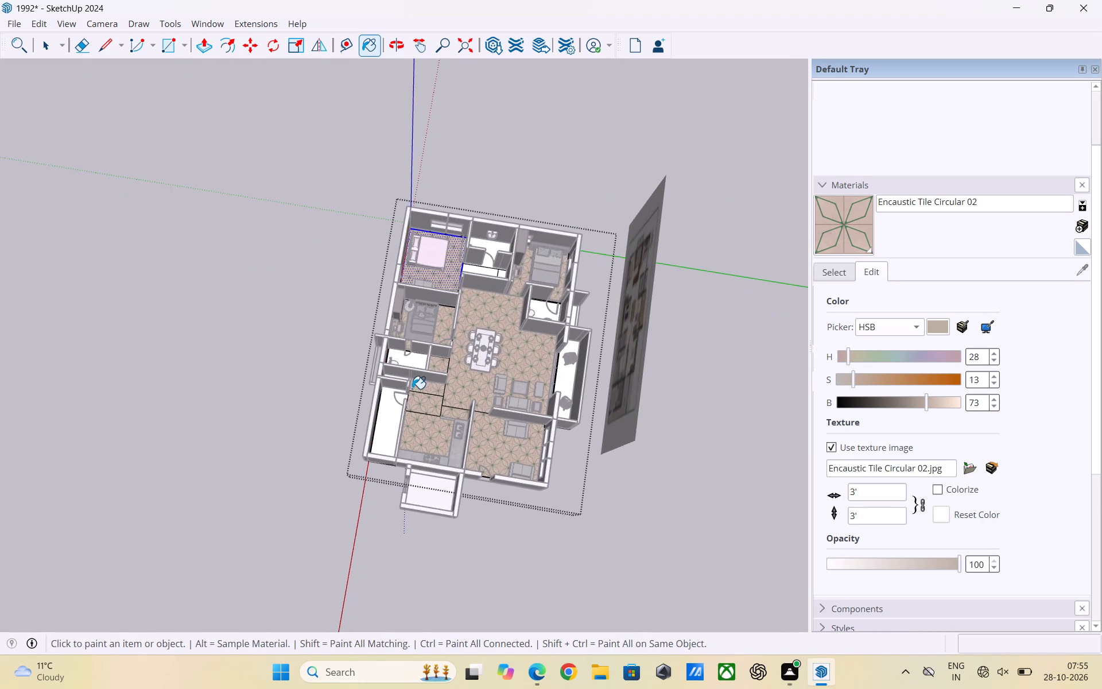
scroll(412, 389, up, 2)
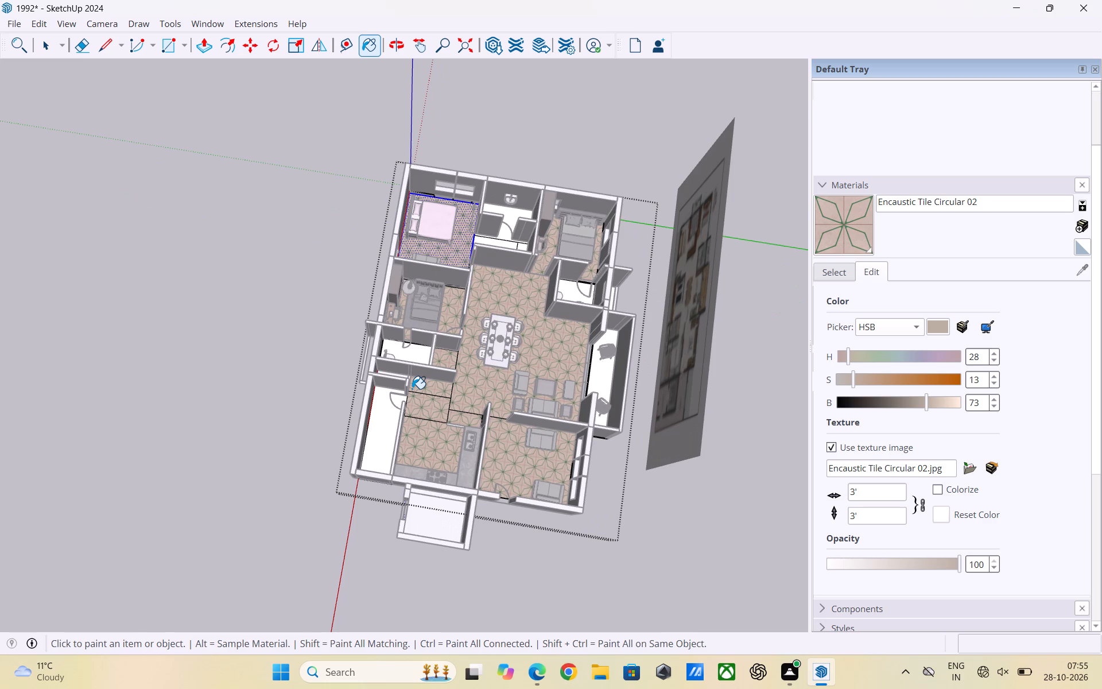
scroll(430, 193, up, 1)
scroll(512, 241, up, 4)
scroll(514, 238, down, 3)
middle_drag(530, 284, 526, 318)
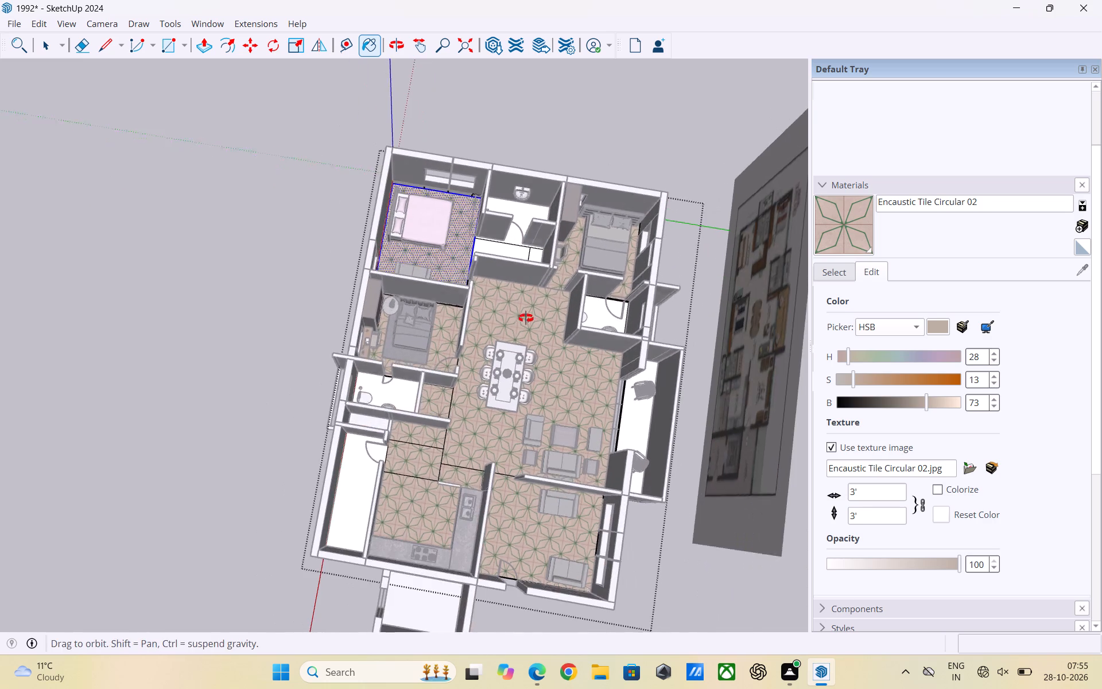
middle_drag(526, 318, 499, 367)
scroll(509, 261, up, 5)
scroll(470, 255, down, 2)
middle_drag(501, 307, 502, 307)
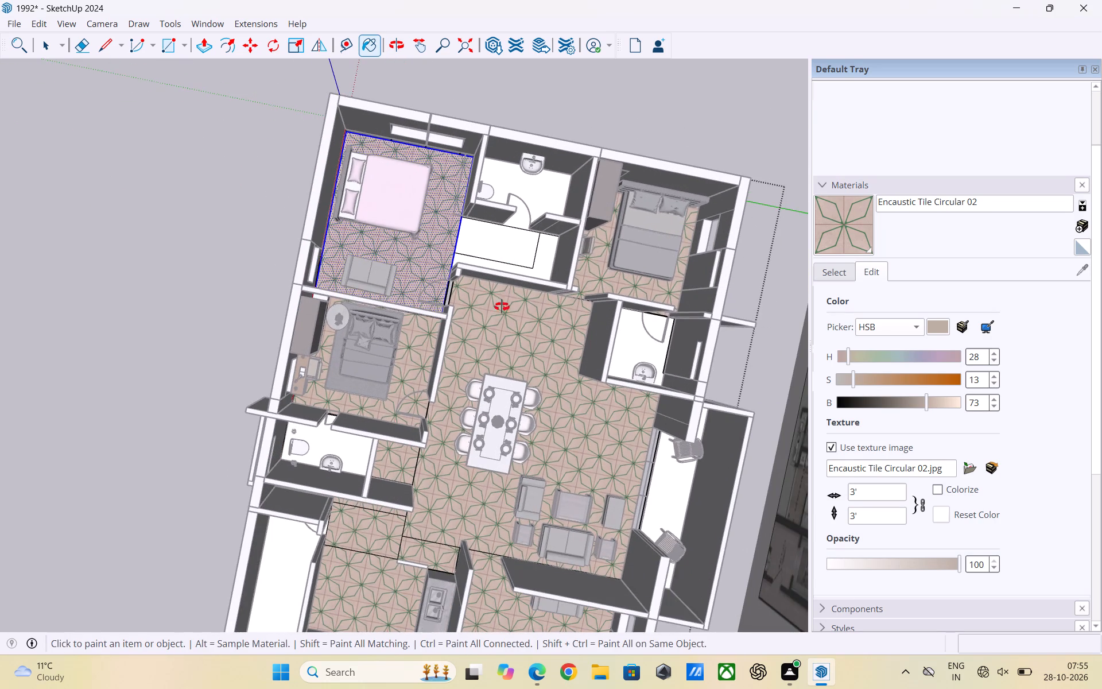
middle_drag(502, 307, 685, 211)
middle_drag(453, 312, 688, 305)
scroll(553, 278, down, 3)
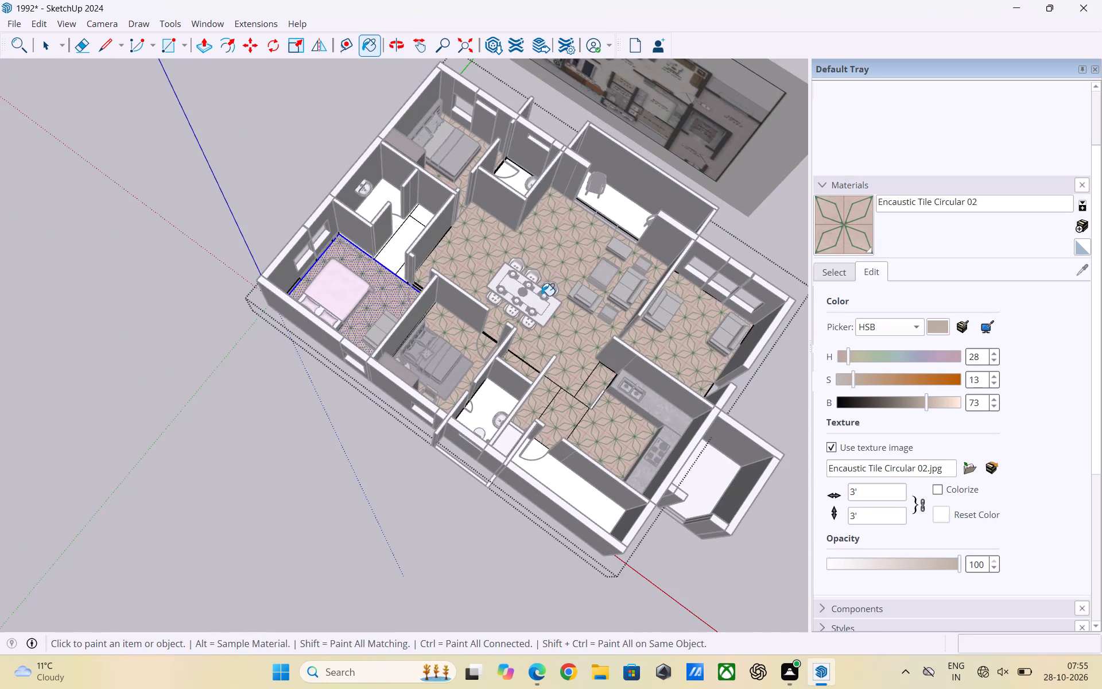
scroll(611, 336, down, 2)
middle_drag(663, 388, 442, 401)
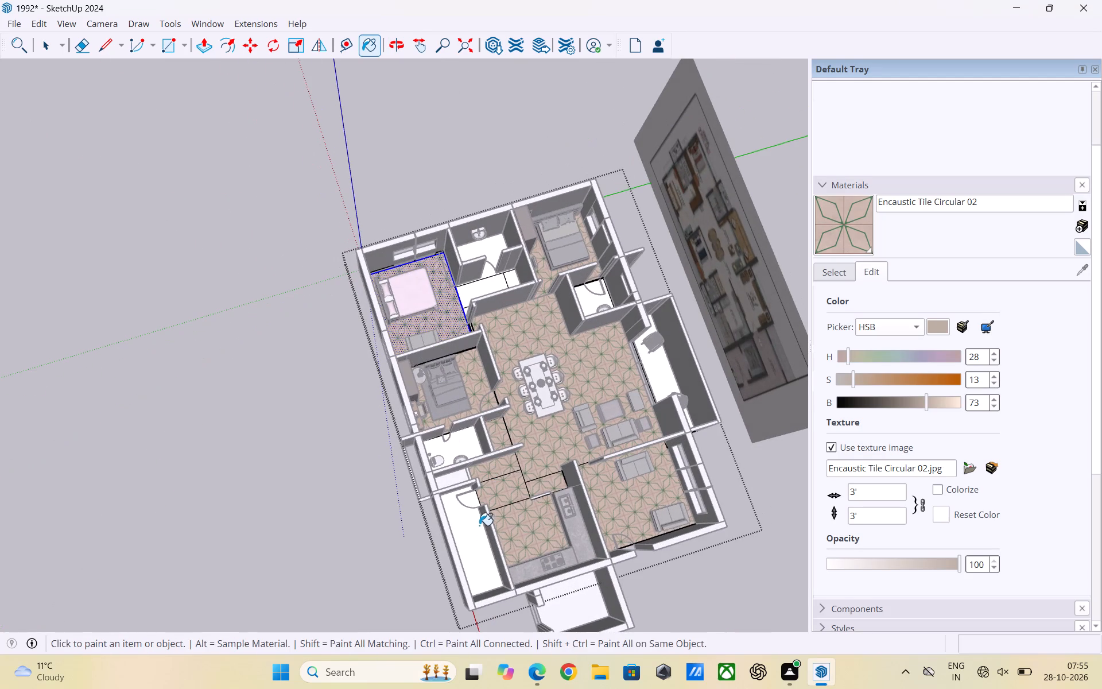
scroll(296, 329, down, 2)
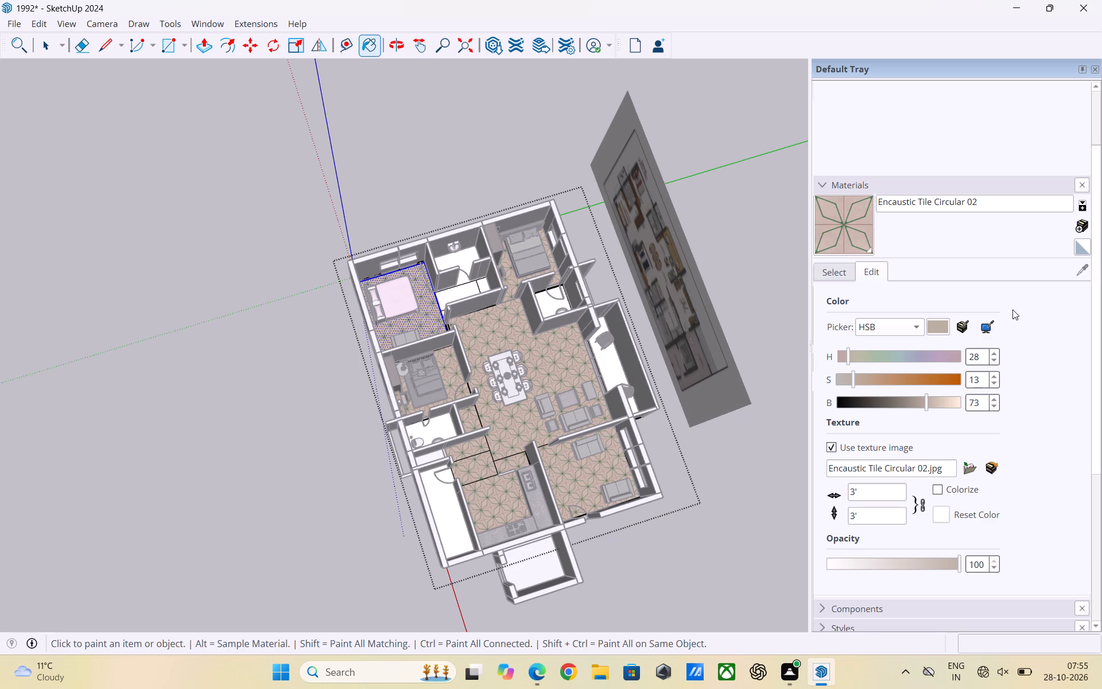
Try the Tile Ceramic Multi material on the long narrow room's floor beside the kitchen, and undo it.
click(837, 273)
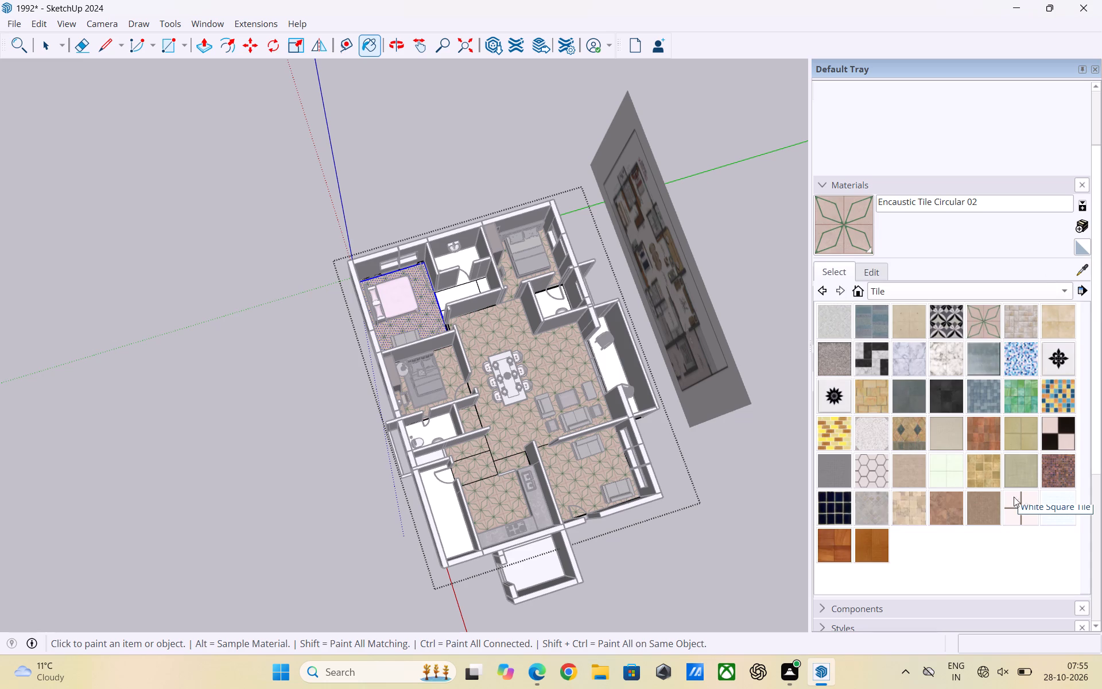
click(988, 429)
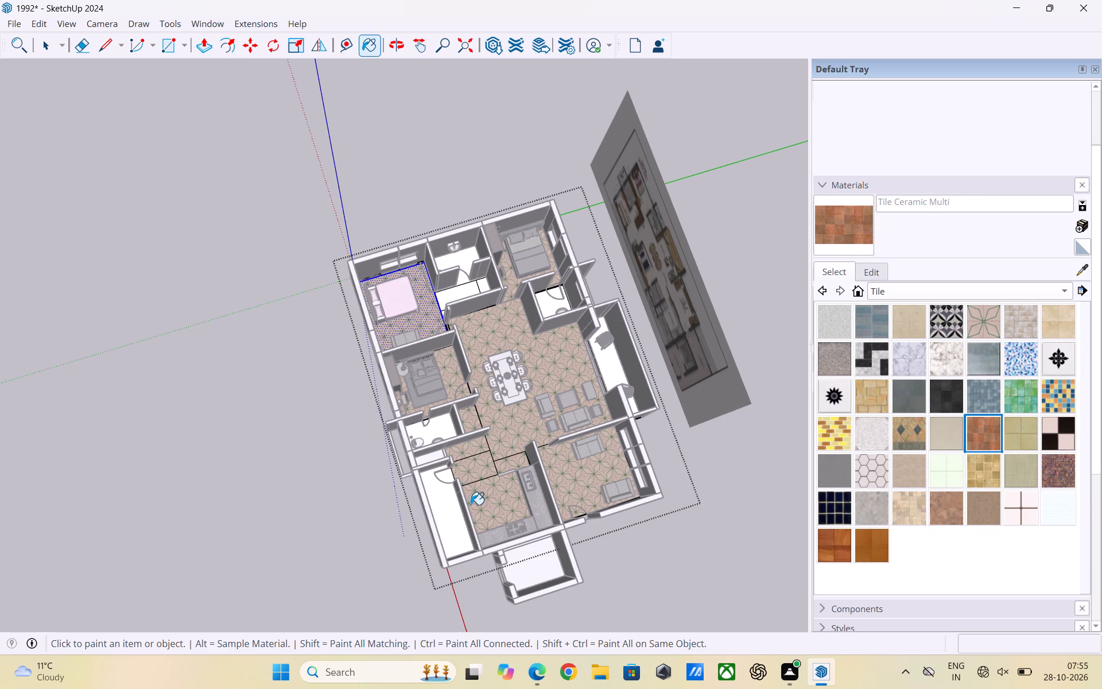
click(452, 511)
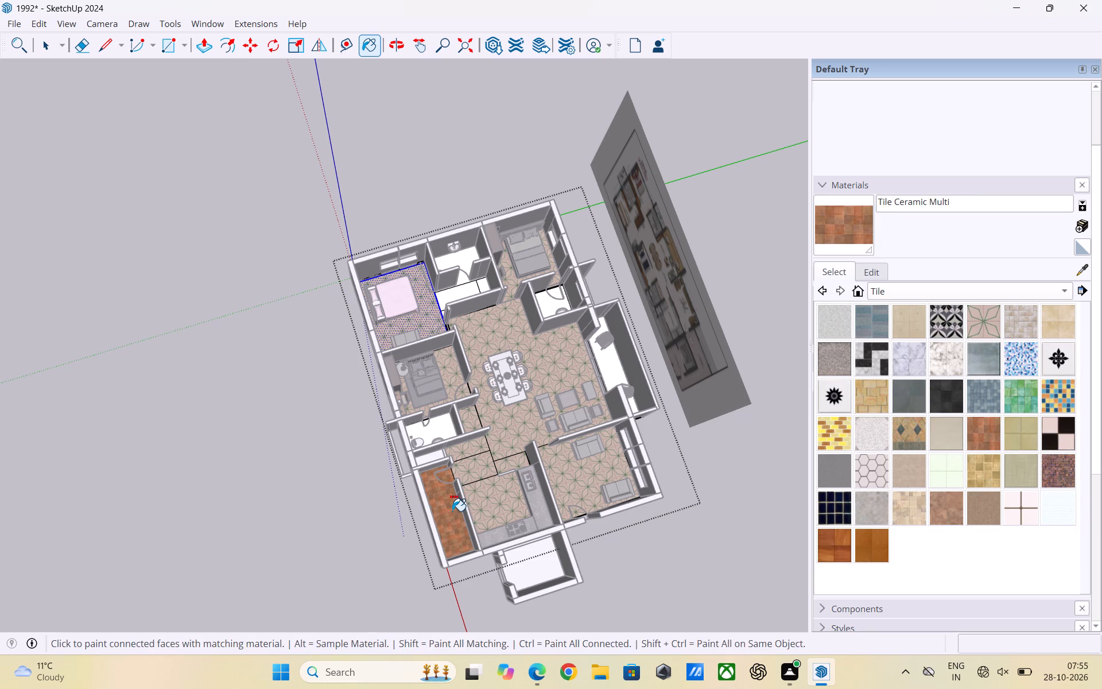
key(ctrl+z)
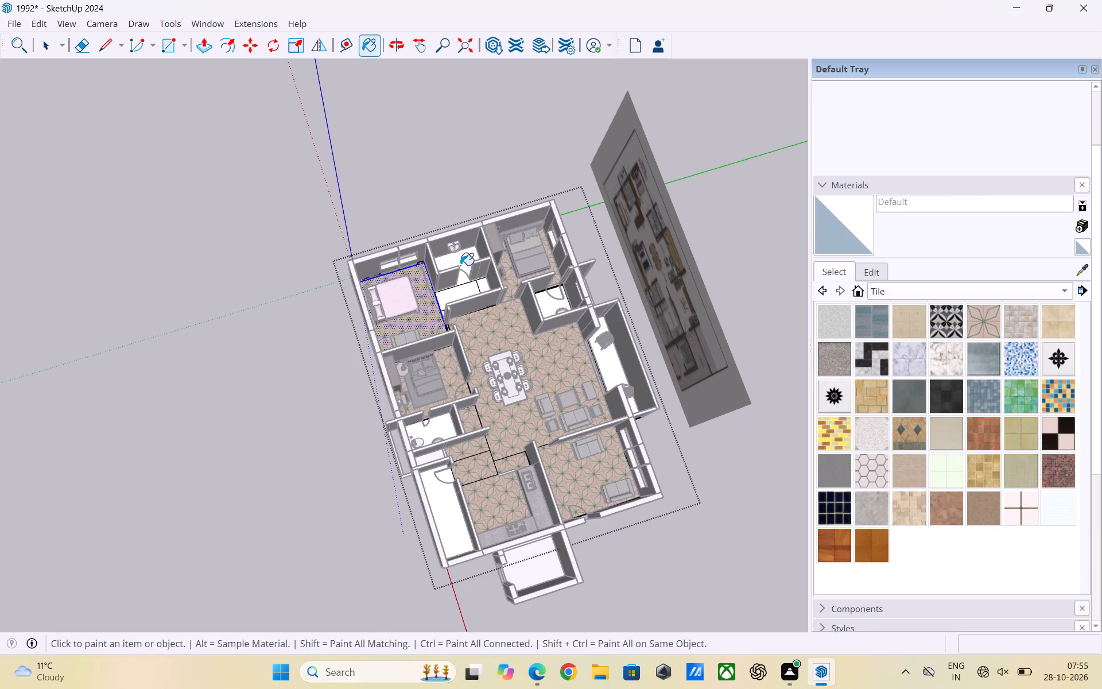
Paint the floor of the bathroom beside the pink-bed bedroom with Tile Ceramic Multi.
click(460, 265)
scroll(459, 265, down, 2)
middle_drag(453, 269, 467, 354)
scroll(459, 266, up, 2)
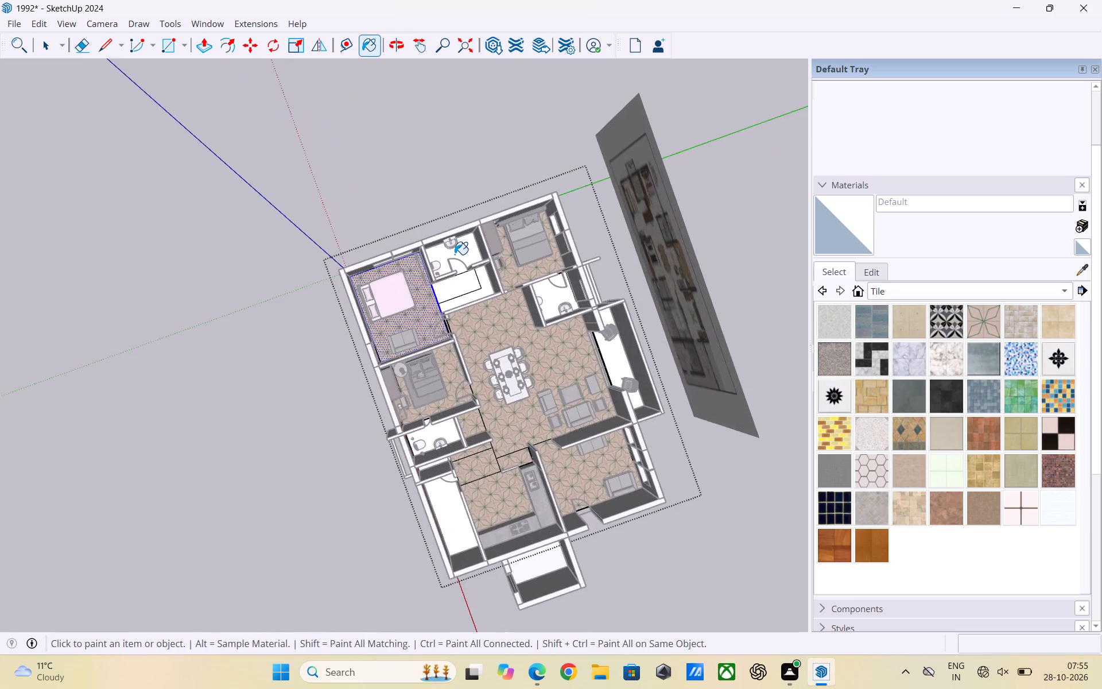
scroll(455, 254, up, 5)
click(488, 260)
double_click(472, 257)
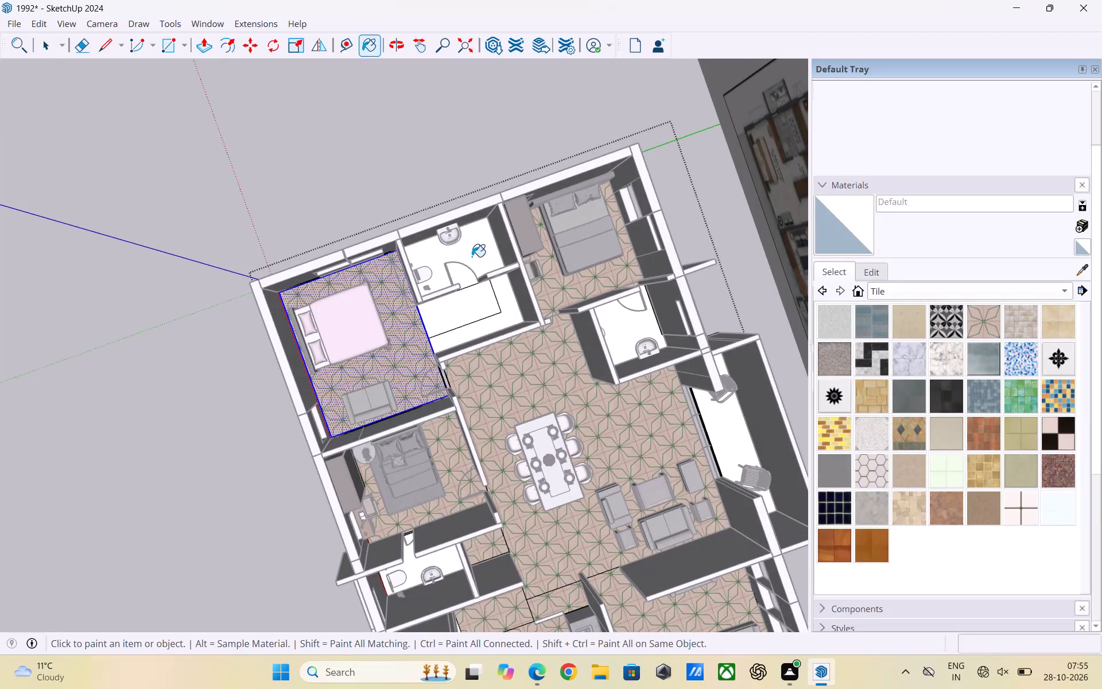
scroll(398, 297, up, 3)
key(space)
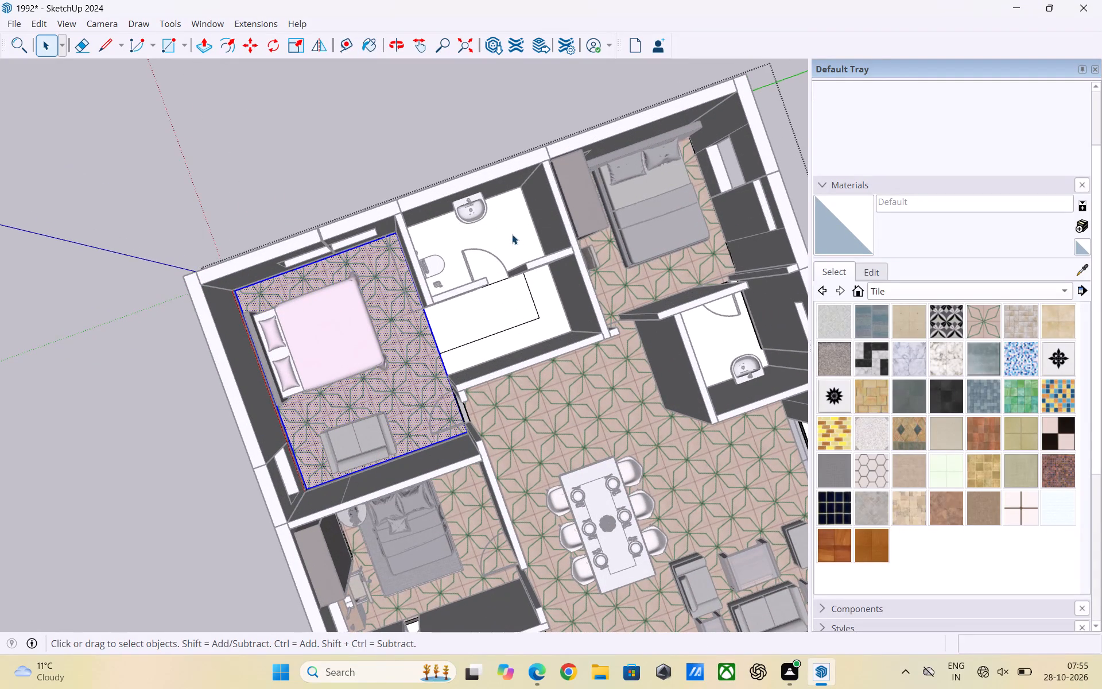
click(512, 234)
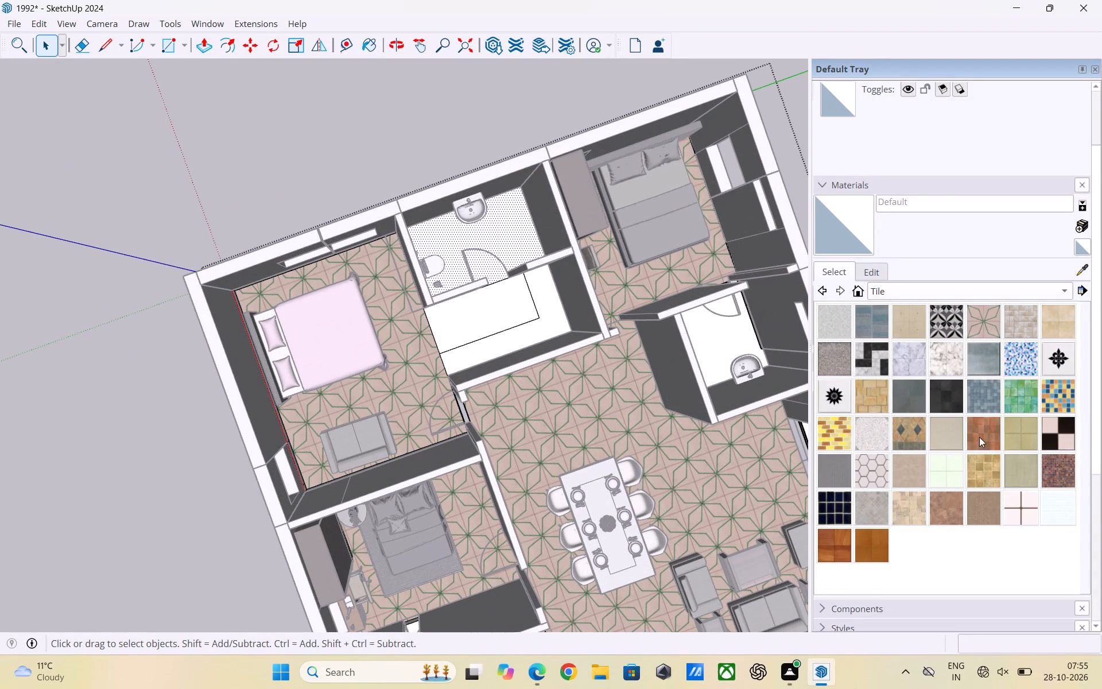
click(979, 437)
click(500, 237)
Paint the two remaining bathroom floors with Tile Ceramic Multi and exit the floor group.
scroll(259, 273, down, 4)
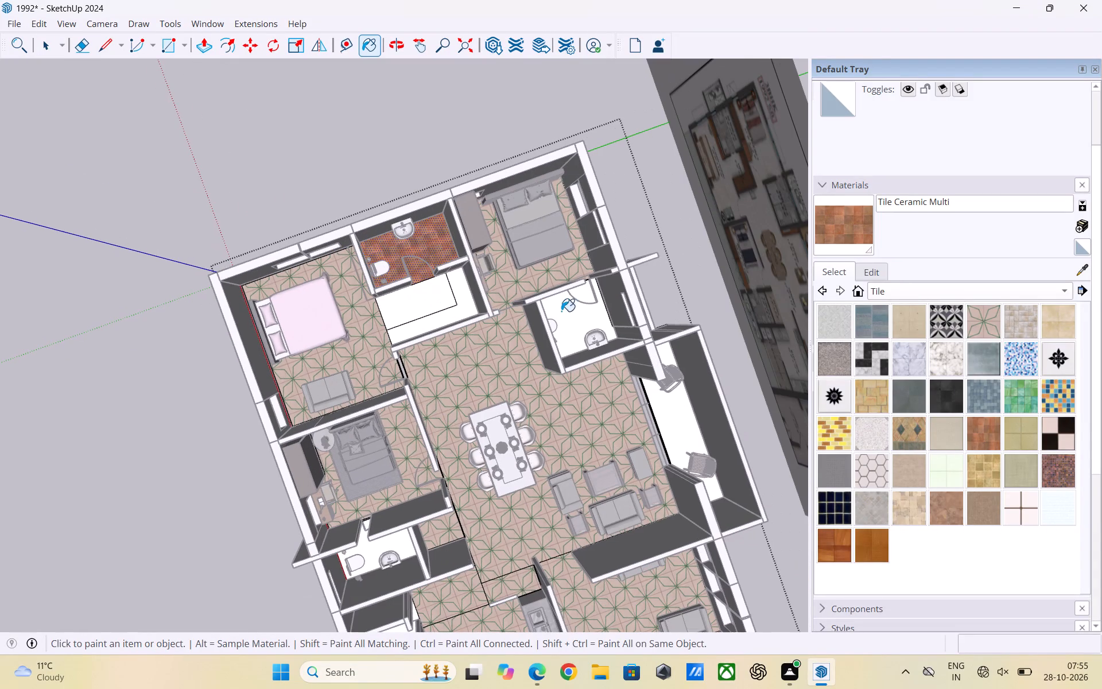
click(571, 324)
scroll(540, 285, down, 5)
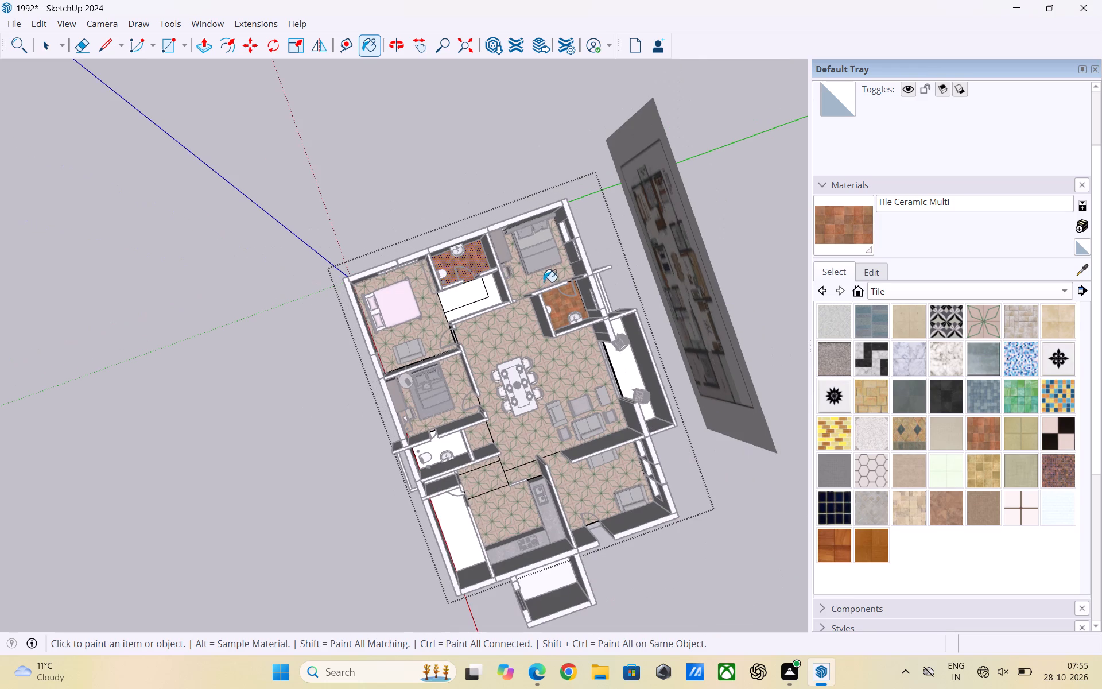
middle_drag(580, 567, 545, 444)
scroll(436, 423, up, 2)
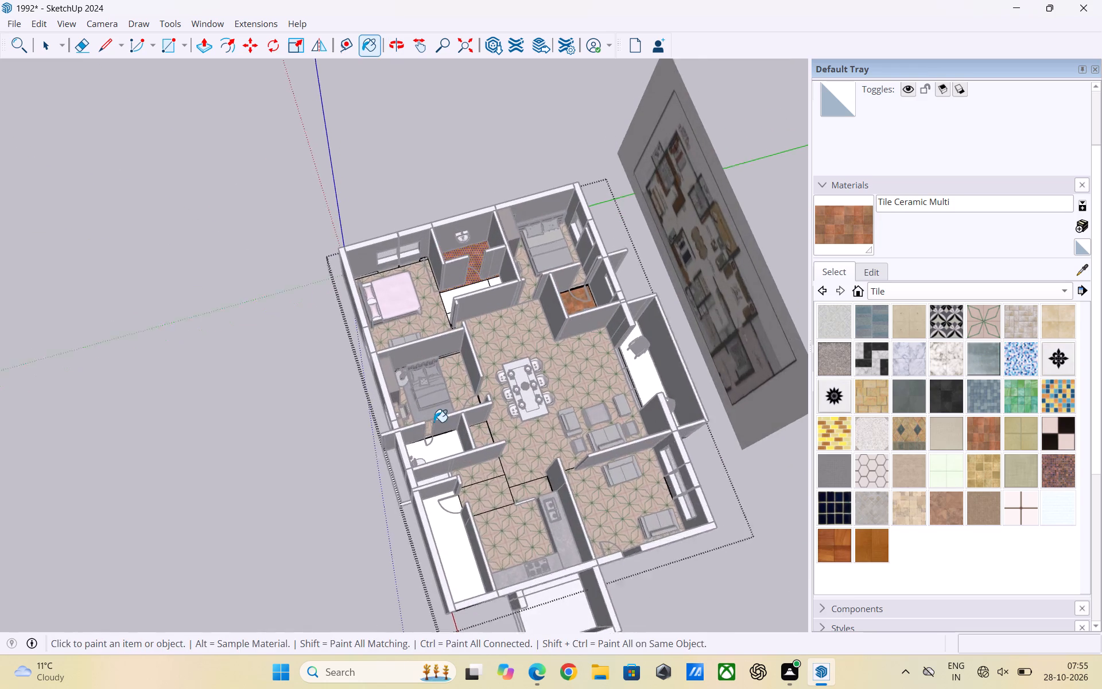
scroll(434, 422, up, 1)
middle_drag(428, 450, 439, 477)
scroll(450, 447, up, 5)
click(456, 444)
scroll(368, 404, down, 7)
key(space)
click(224, 437)
Reopen the floor group, select all its connected floor faces from the long room beside the kitchen, and paint them with Concrete Tile.
scroll(635, 376, down, 2)
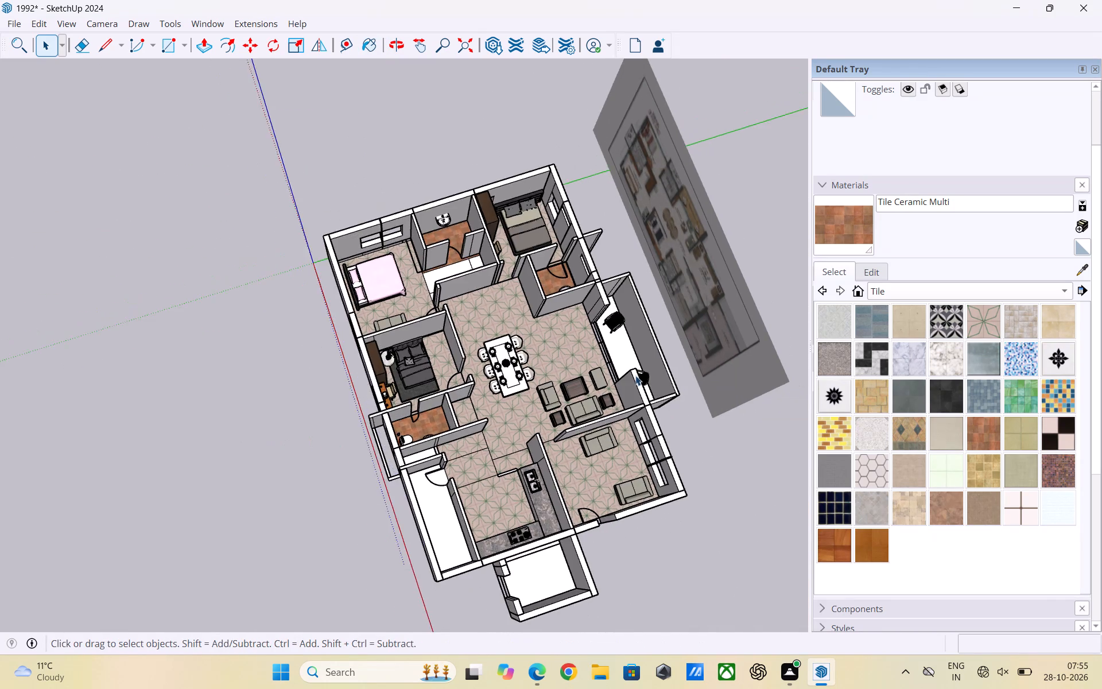
scroll(635, 376, down, 4)
middle_drag(612, 444, 487, 460)
scroll(459, 510, up, 6)
scroll(392, 475, down, 5)
middle_drag(438, 534, 591, 477)
scroll(504, 460, up, 5)
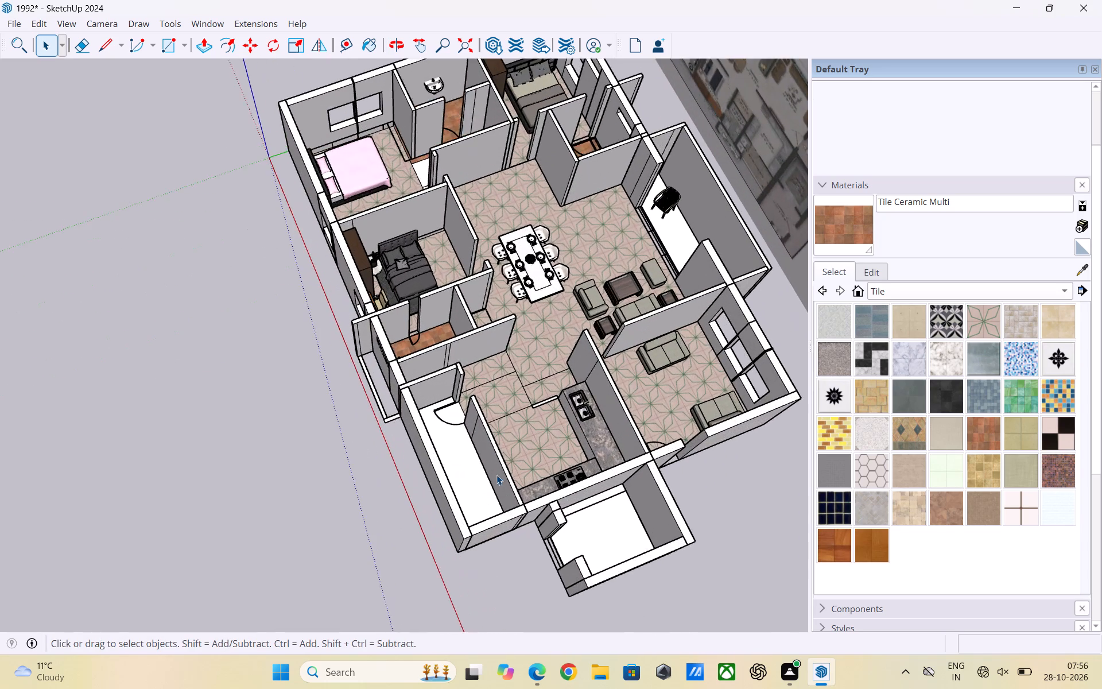
scroll(496, 475, up, 1)
middle_drag(464, 483, 464, 522)
triple_click(467, 491)
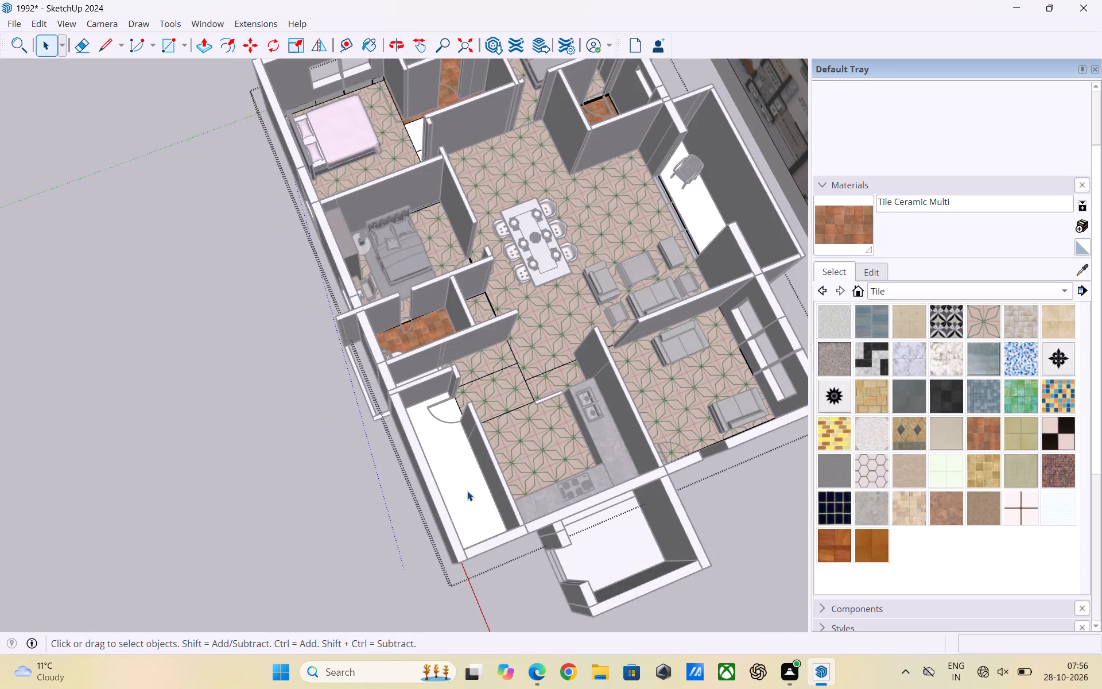
click(911, 320)
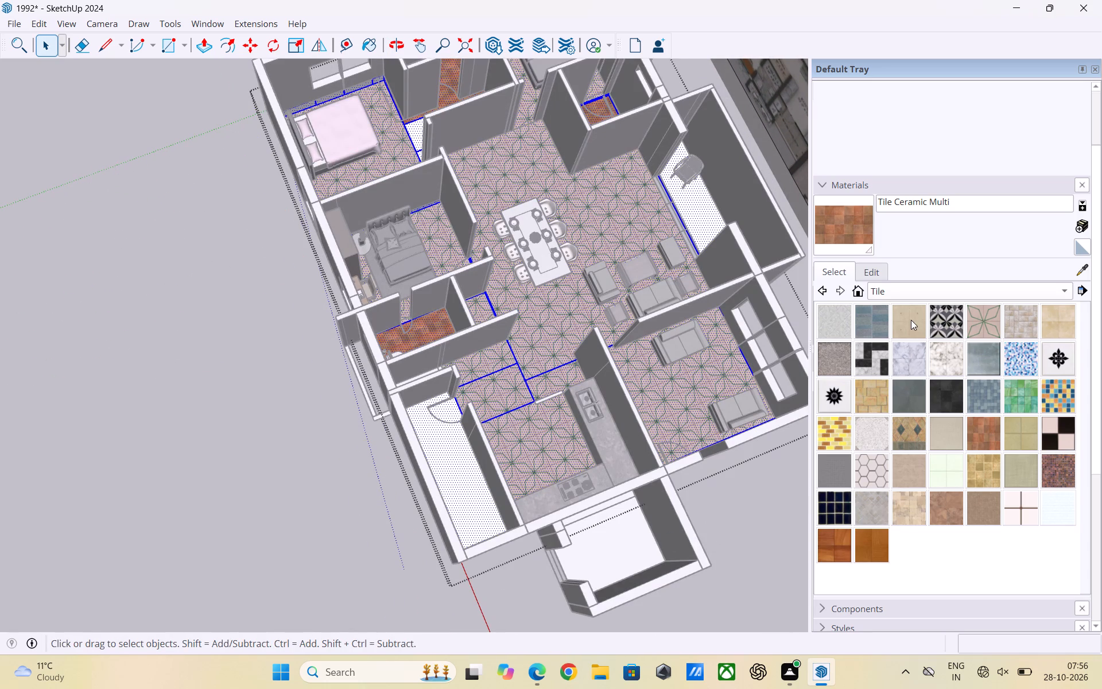
click(459, 463)
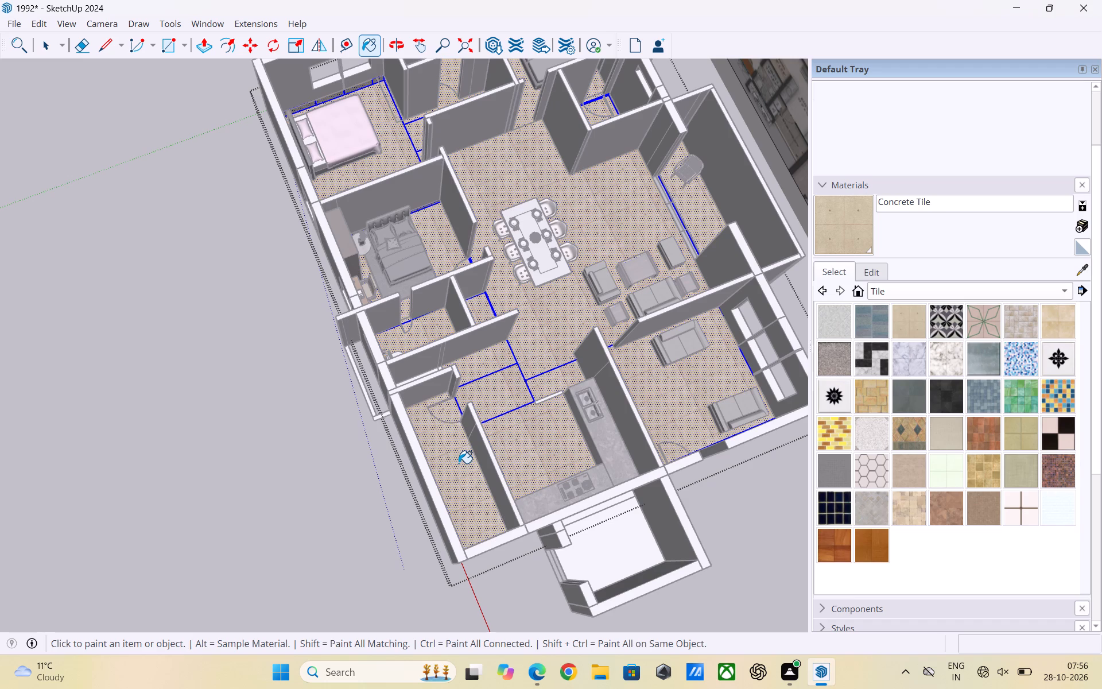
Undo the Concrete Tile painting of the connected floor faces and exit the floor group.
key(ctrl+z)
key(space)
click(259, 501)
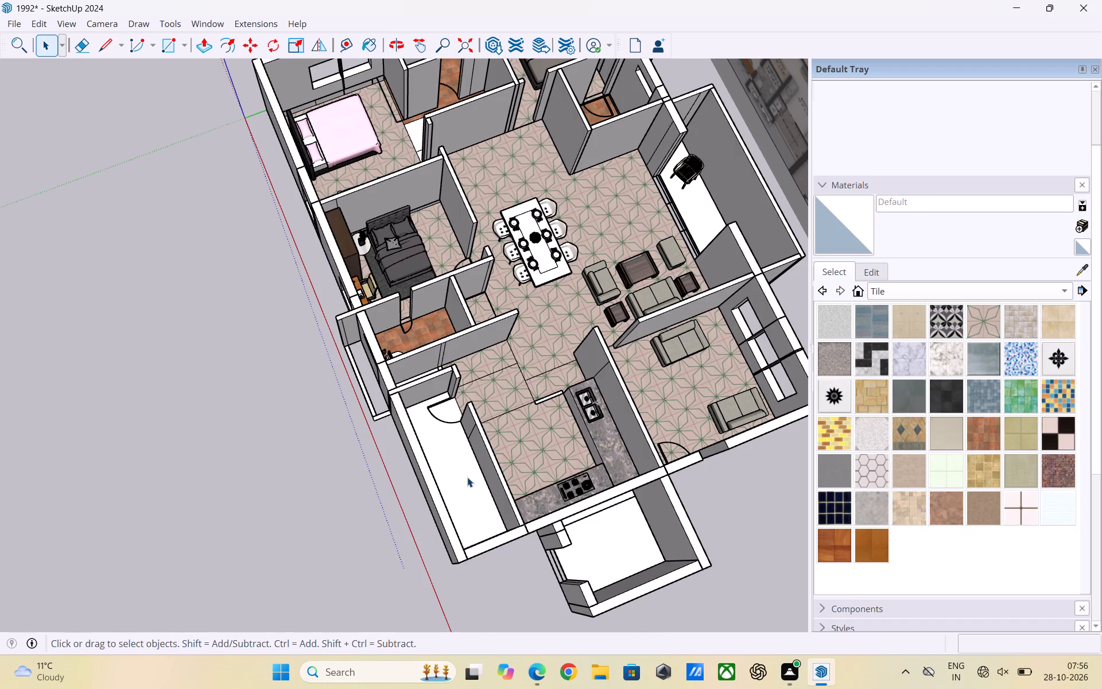
Reopen the floor group, paint only the long narrow room's floor beside the kitchen with Field Square Tile, and exit the group.
double_click(469, 475)
click(468, 477)
click(468, 477)
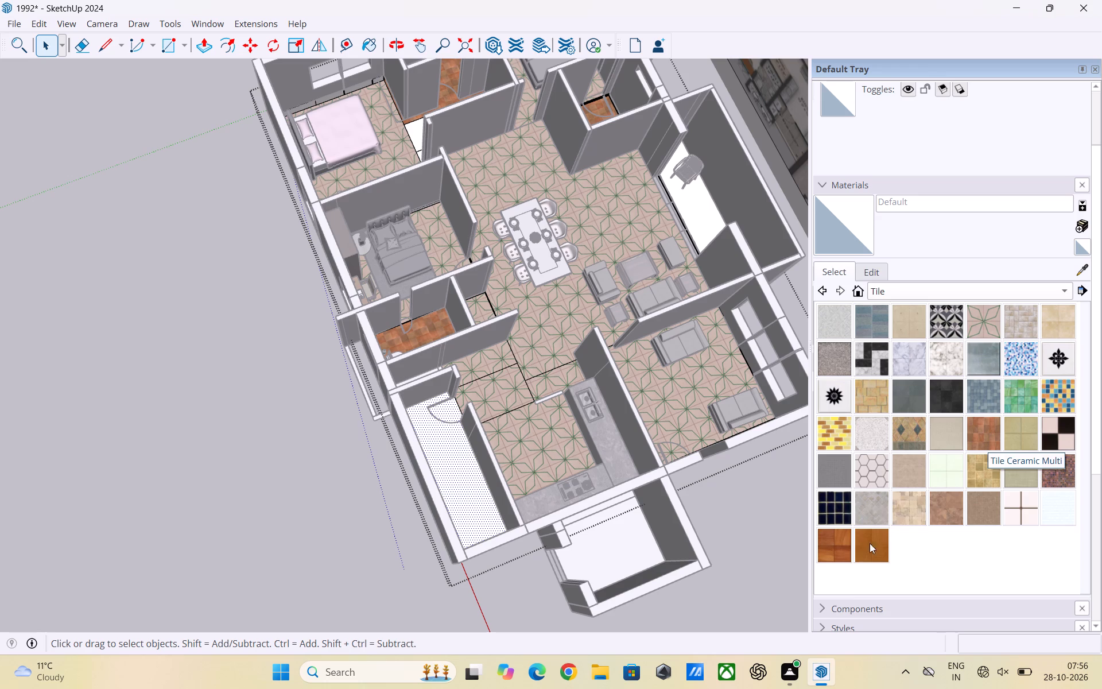
click(1065, 326)
click(465, 491)
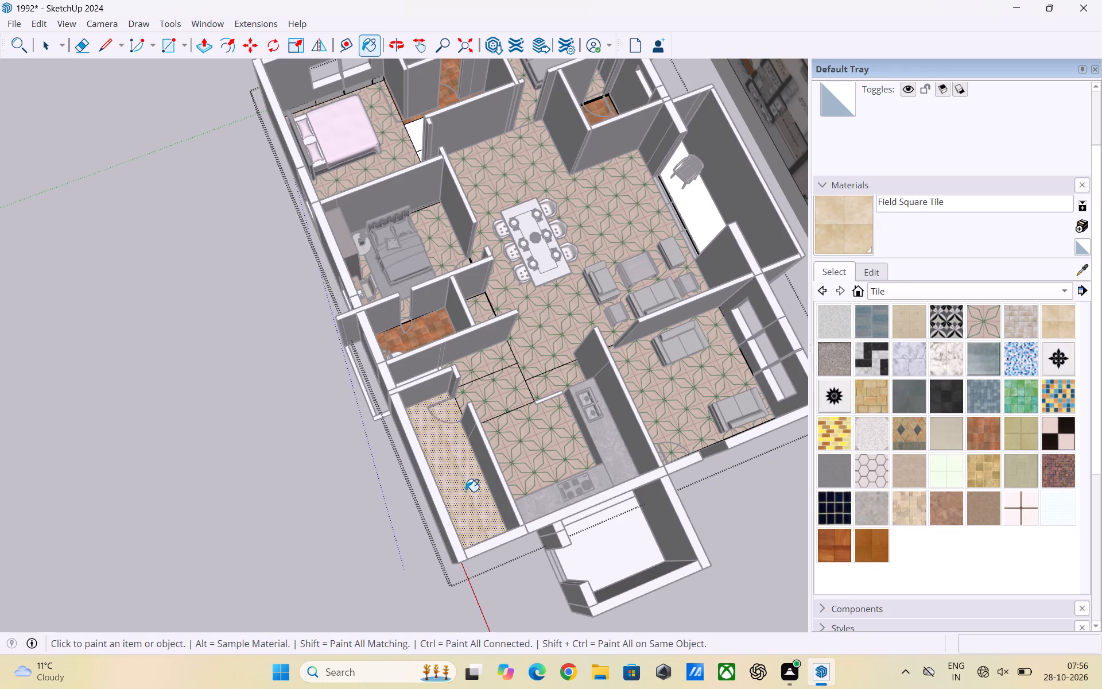
key(space)
click(242, 513)
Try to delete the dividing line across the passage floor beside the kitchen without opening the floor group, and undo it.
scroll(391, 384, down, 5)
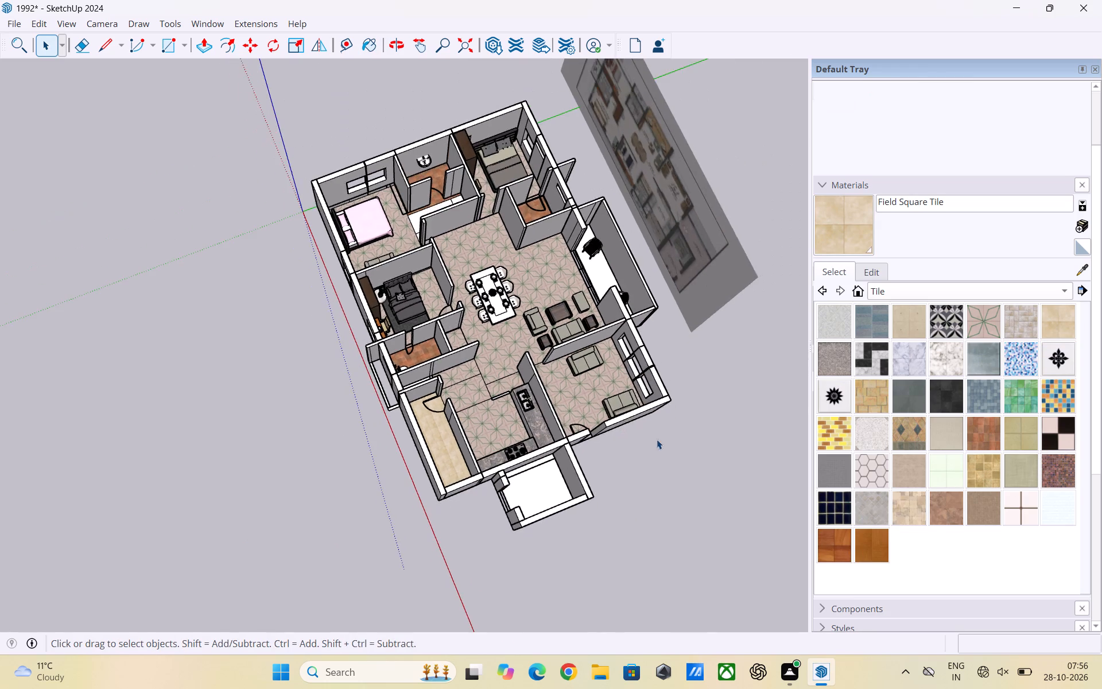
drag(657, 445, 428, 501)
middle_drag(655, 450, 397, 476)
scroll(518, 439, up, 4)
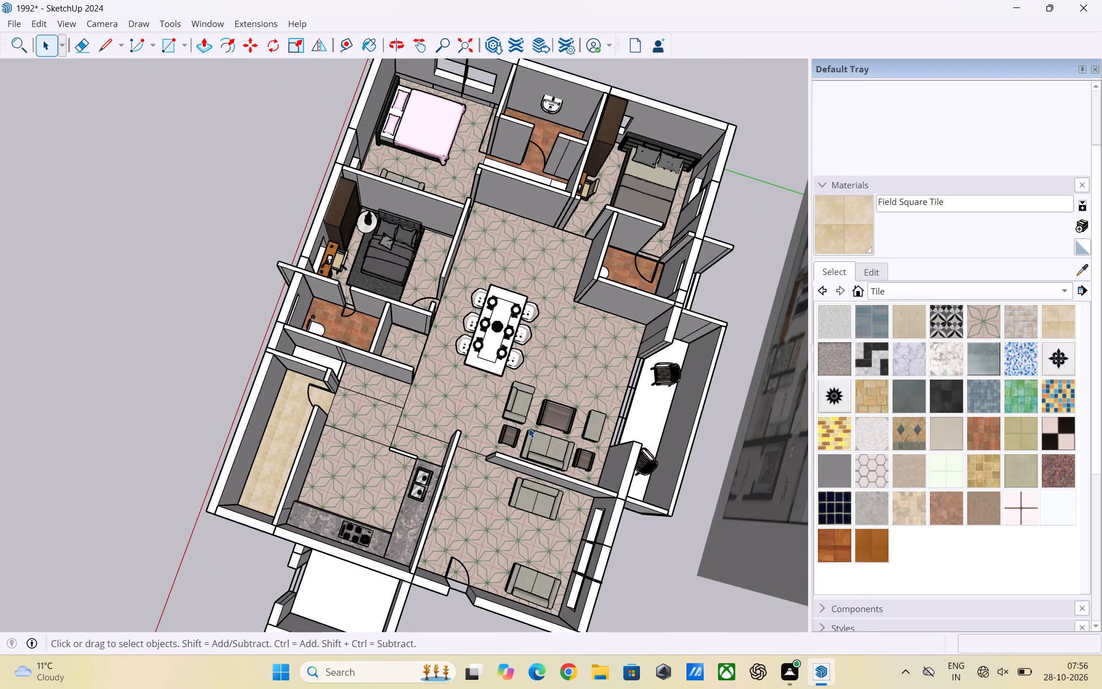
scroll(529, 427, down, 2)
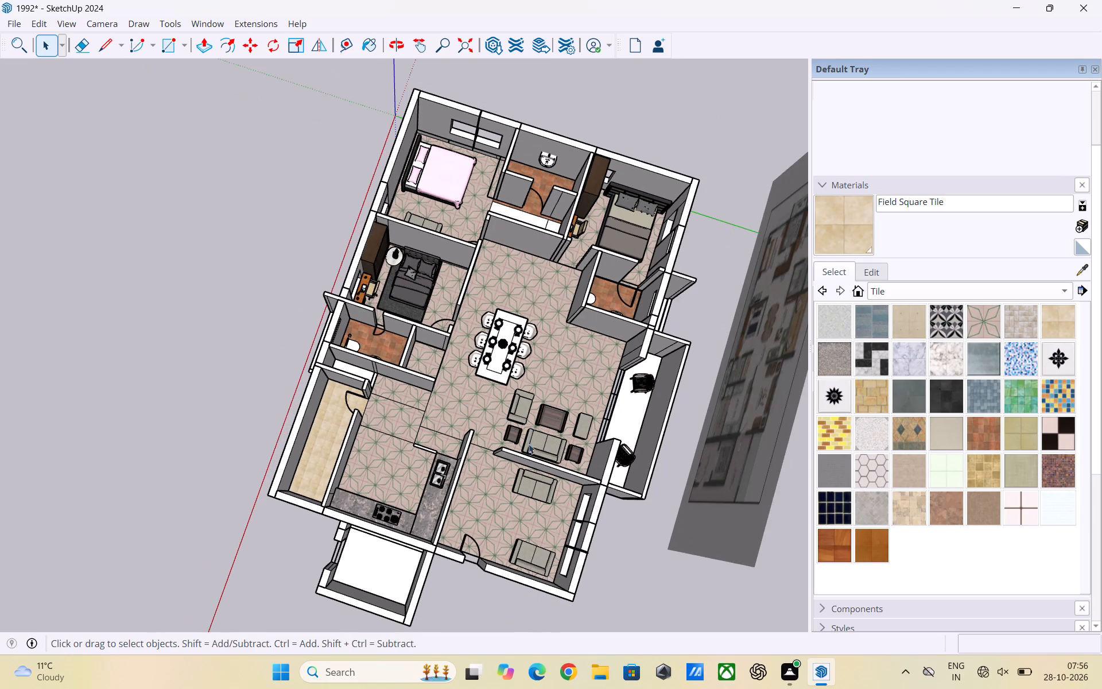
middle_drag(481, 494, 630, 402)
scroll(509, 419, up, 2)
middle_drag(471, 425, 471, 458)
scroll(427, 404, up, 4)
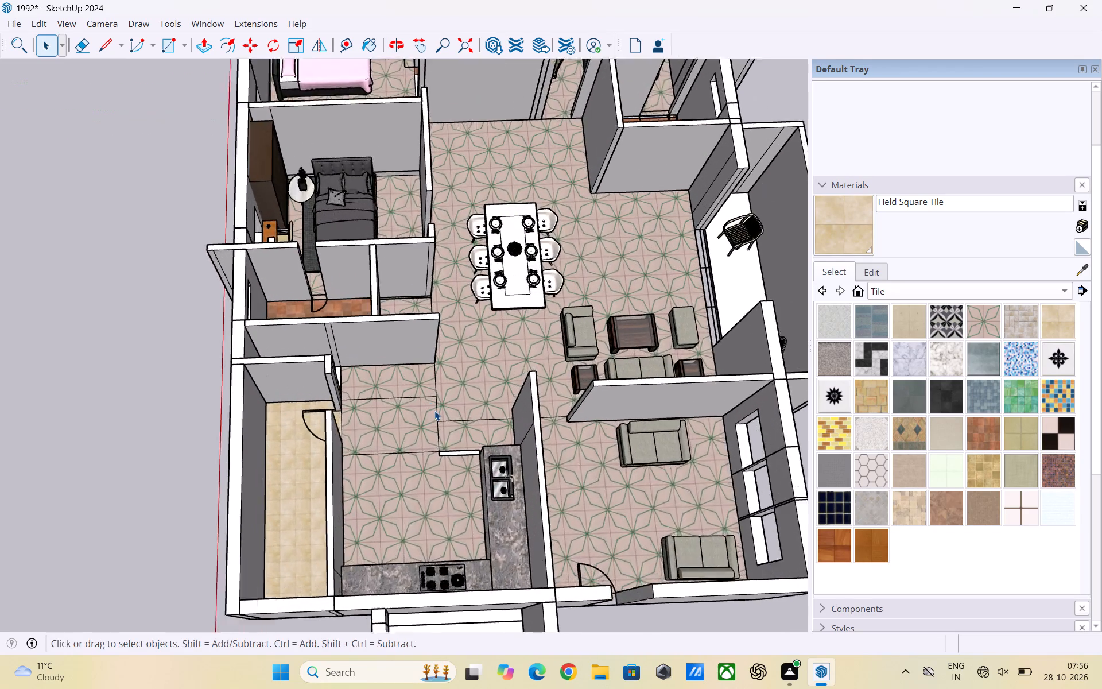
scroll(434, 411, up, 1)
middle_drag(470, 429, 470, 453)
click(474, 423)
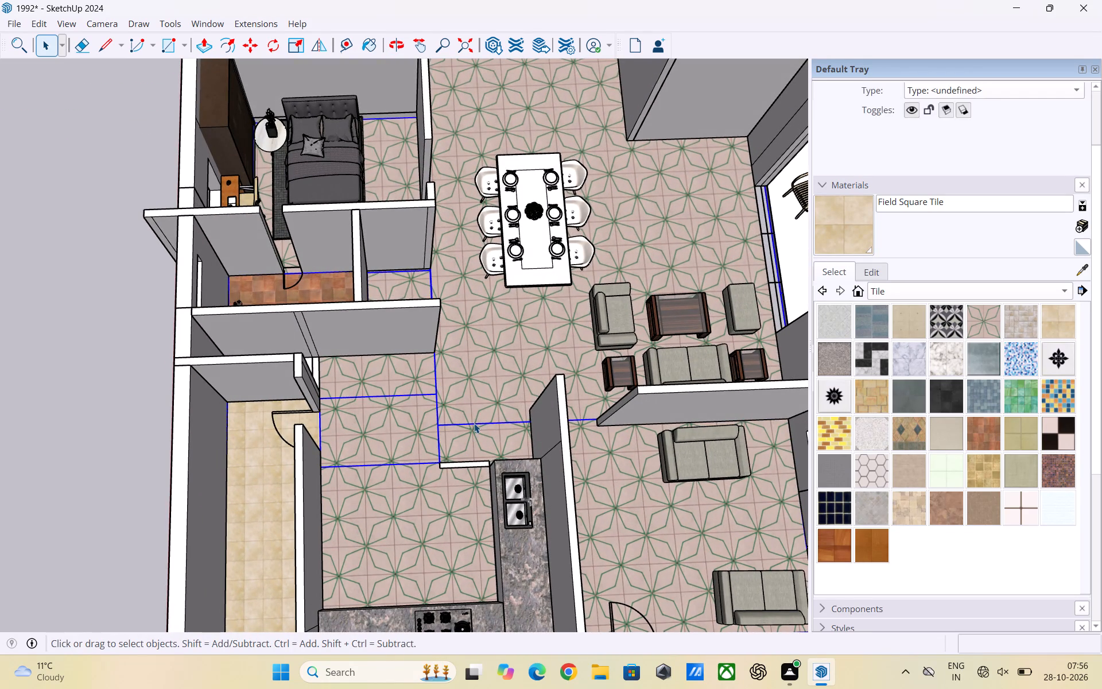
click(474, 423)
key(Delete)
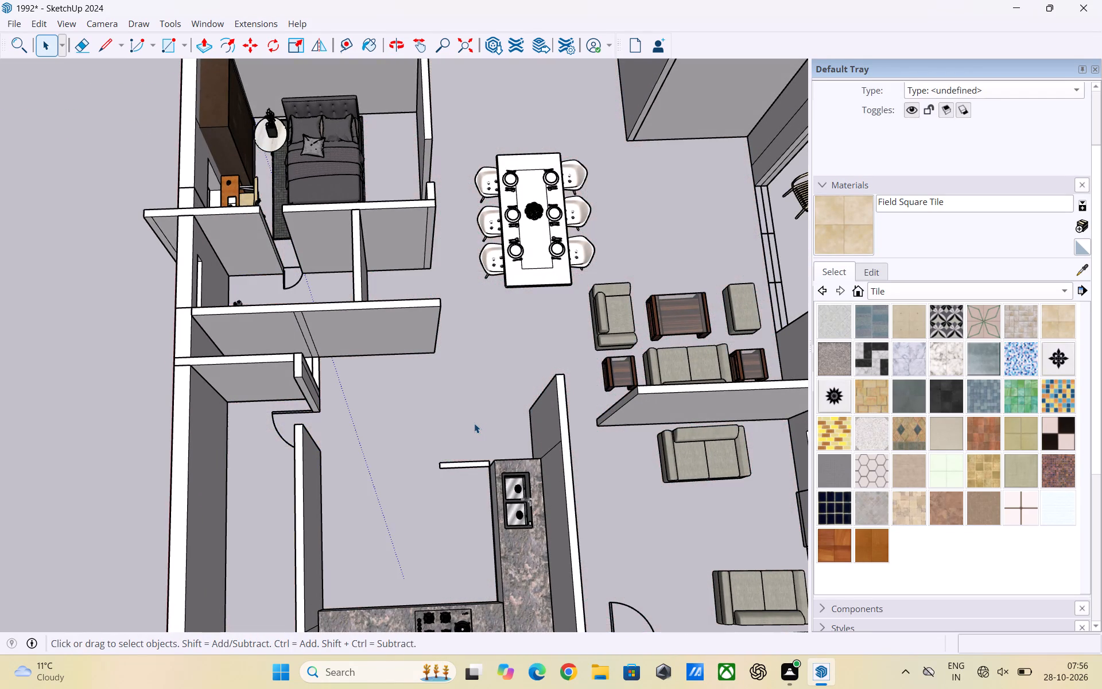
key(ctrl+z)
Open the floor group and delete the lines dividing the kitchen, passage and dining floors from one another.
scroll(509, 429, down, 3)
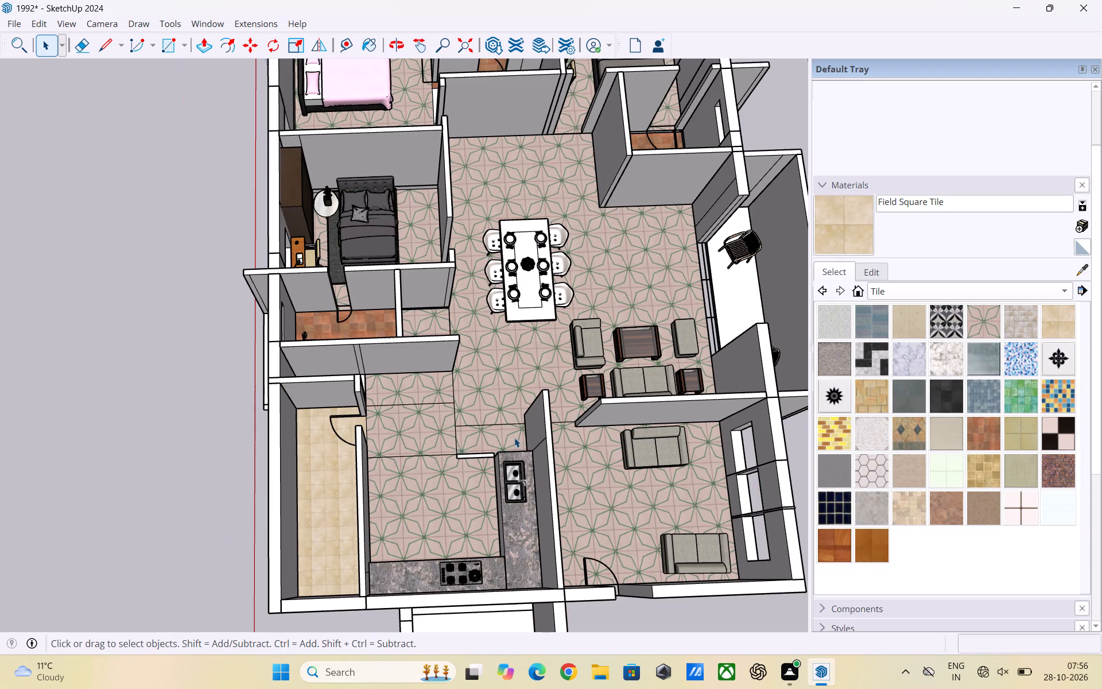
click(489, 426)
click(489, 426)
click(489, 426)
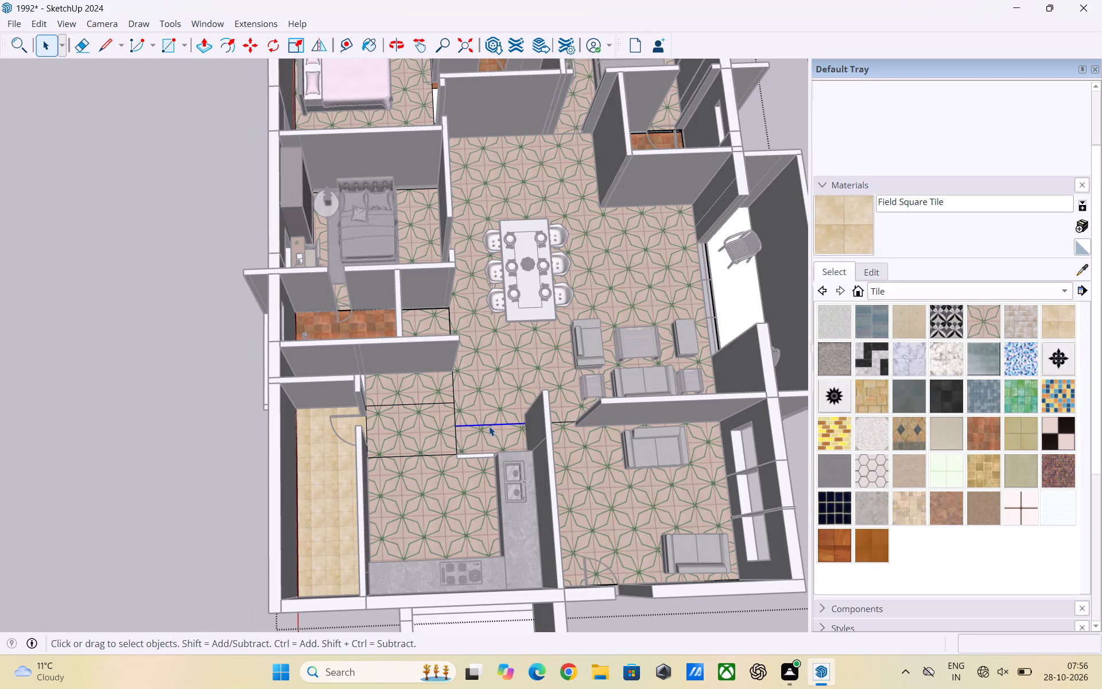
key(Delete)
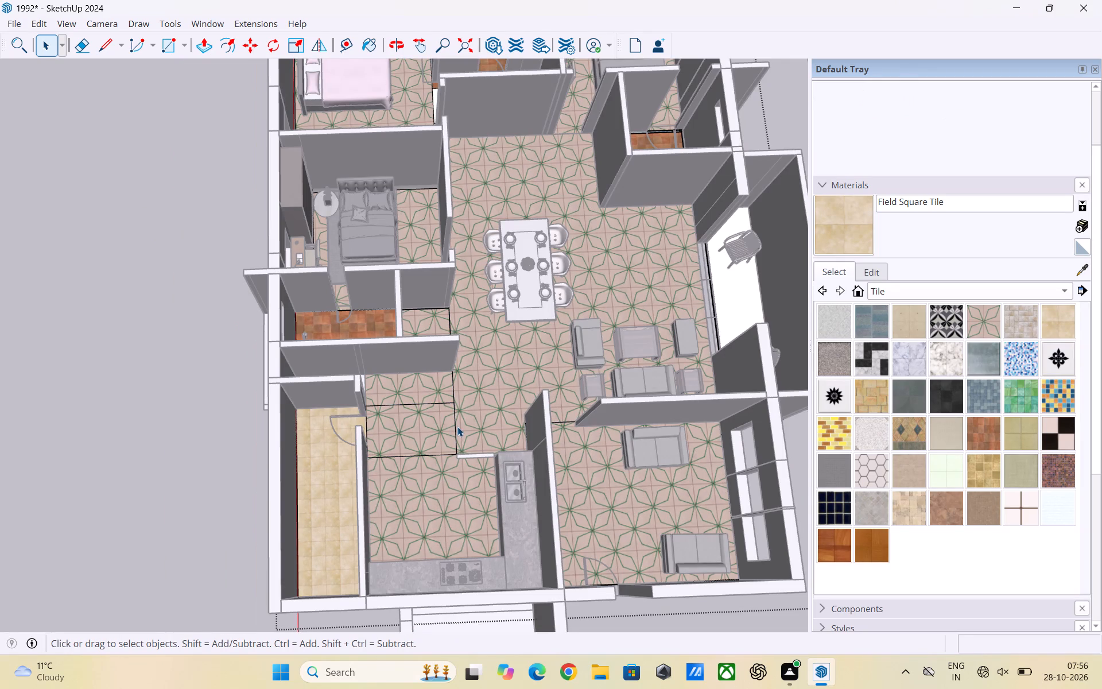
click(457, 427)
key(Delete)
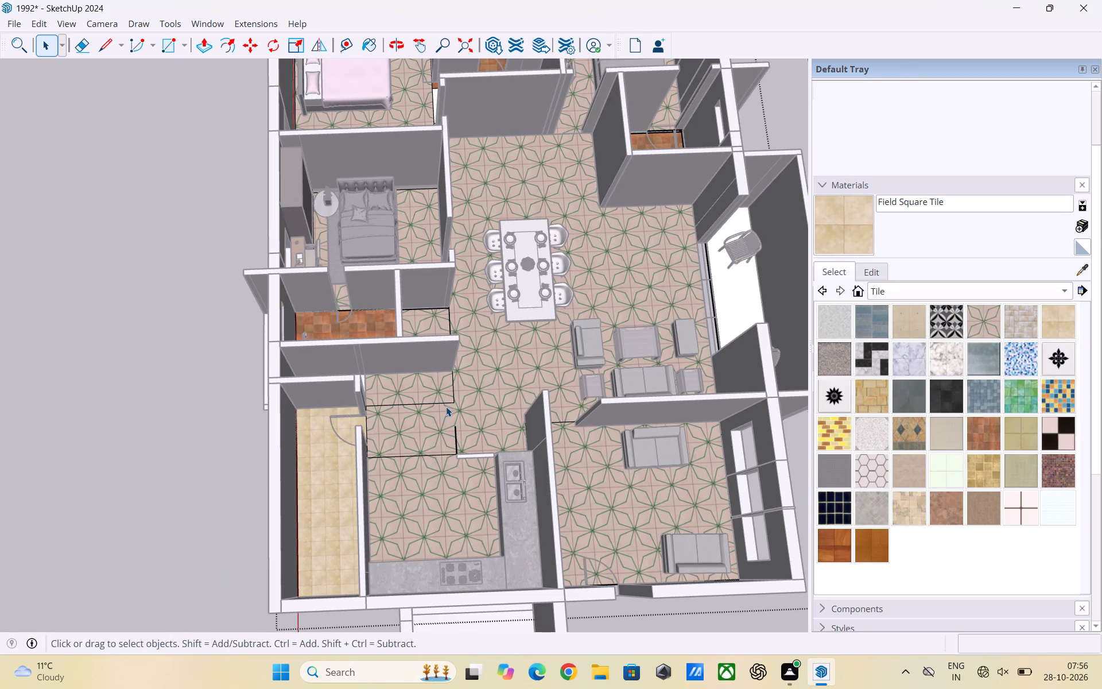
click(446, 402)
key(Delete)
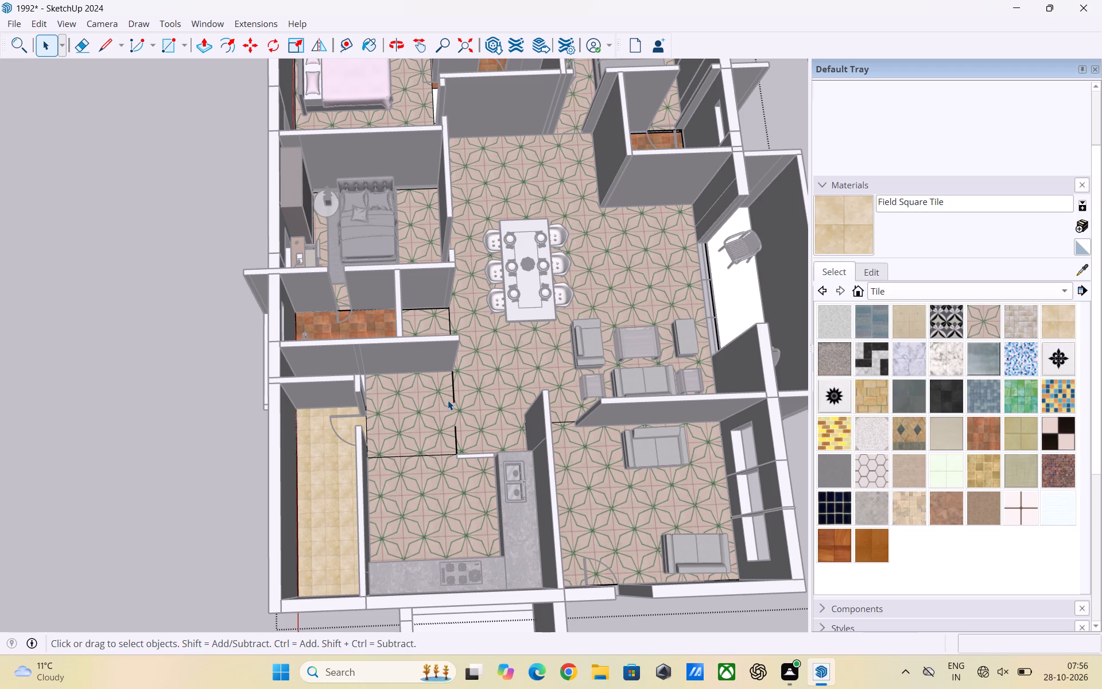
click(455, 398)
key(Delete)
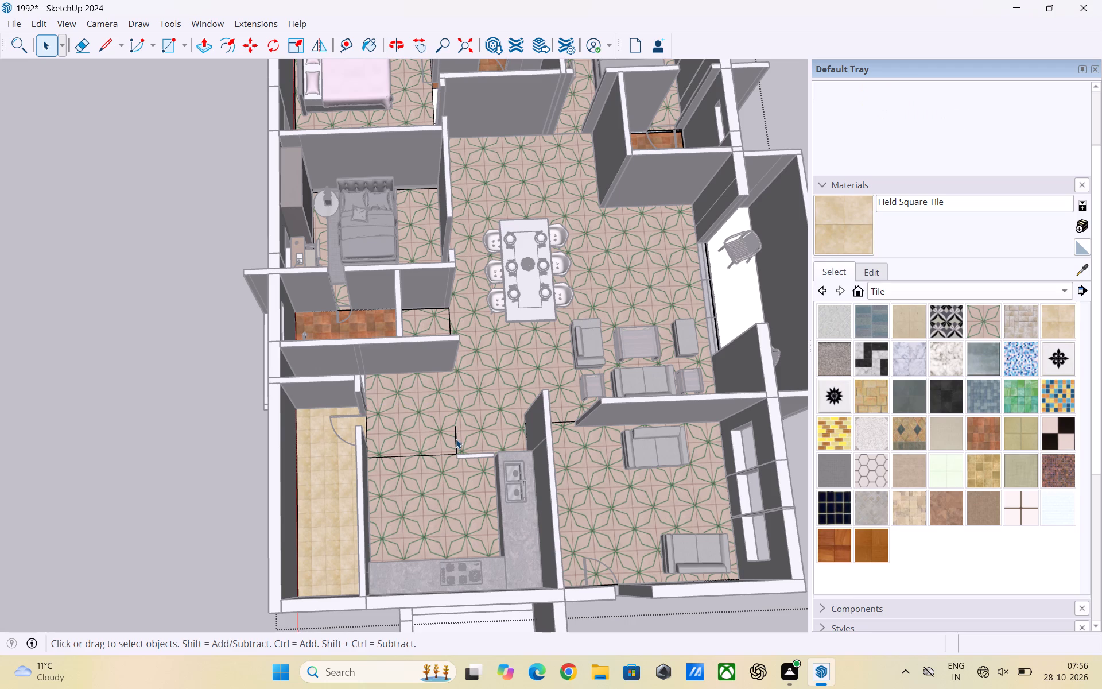
click(456, 439)
key(Delete)
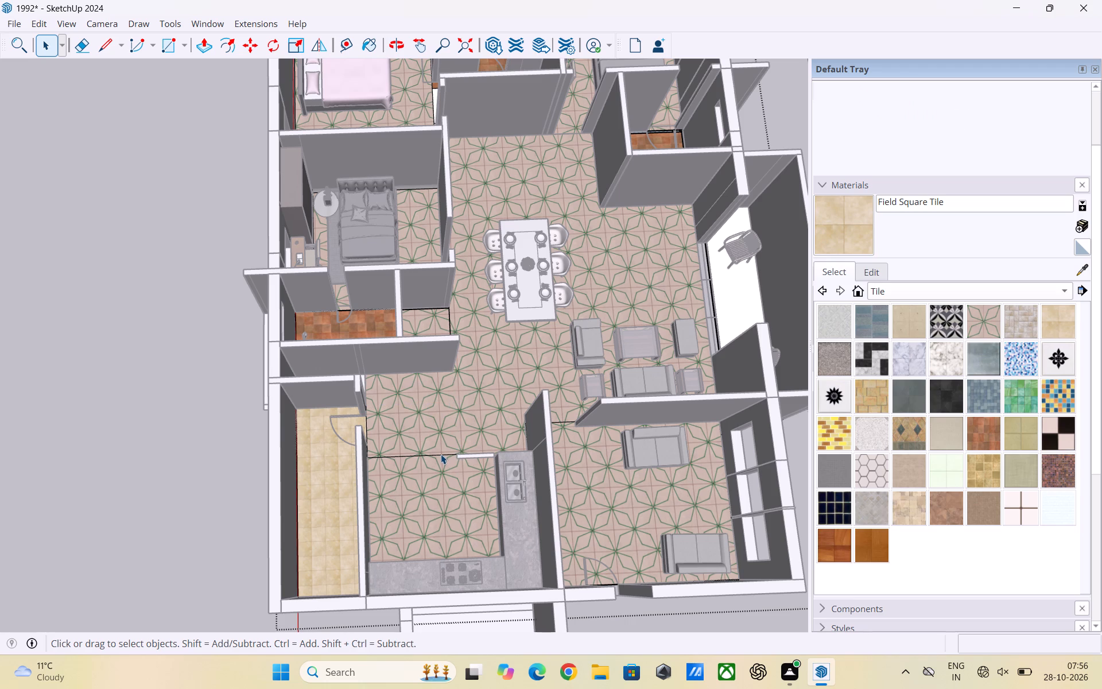
click(441, 454)
key(Delete)
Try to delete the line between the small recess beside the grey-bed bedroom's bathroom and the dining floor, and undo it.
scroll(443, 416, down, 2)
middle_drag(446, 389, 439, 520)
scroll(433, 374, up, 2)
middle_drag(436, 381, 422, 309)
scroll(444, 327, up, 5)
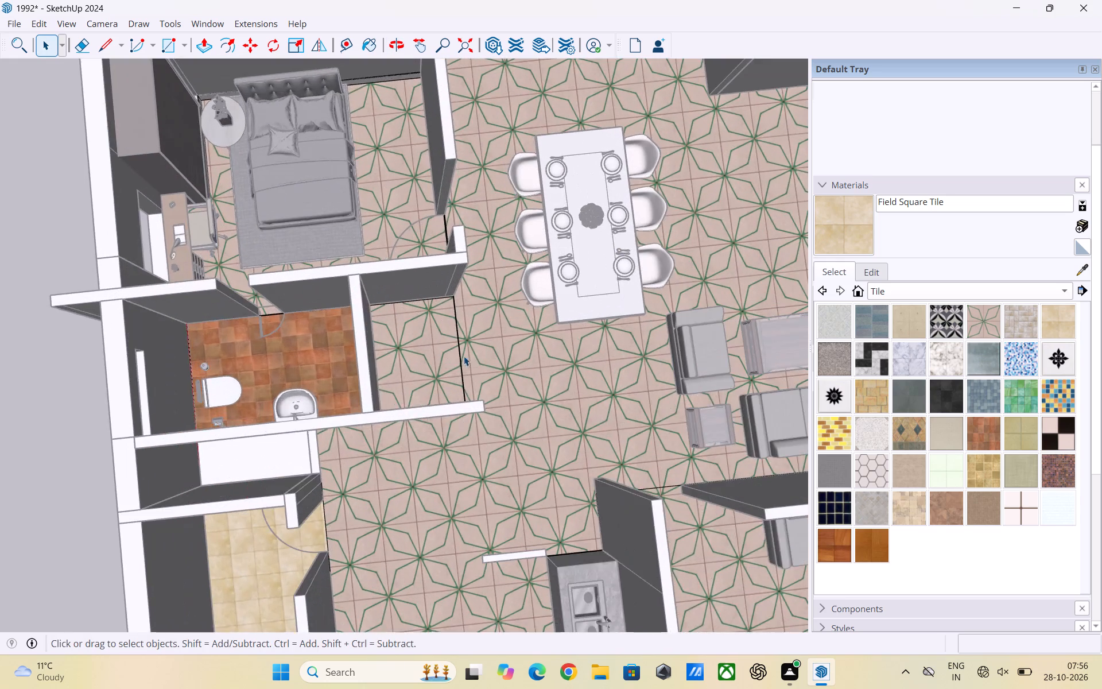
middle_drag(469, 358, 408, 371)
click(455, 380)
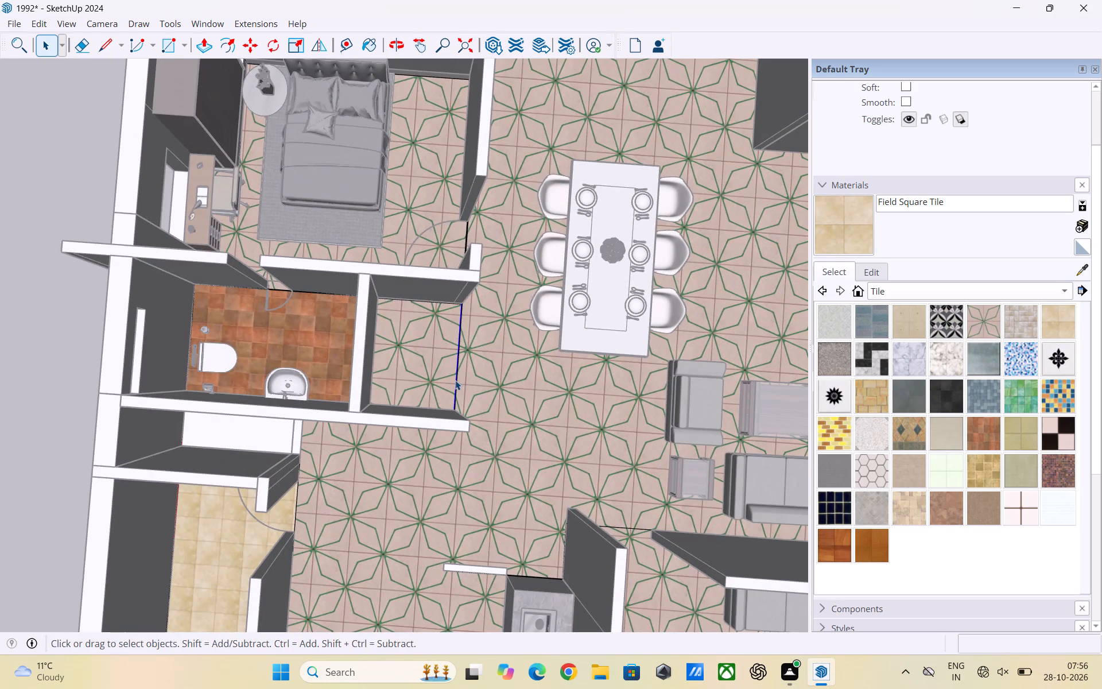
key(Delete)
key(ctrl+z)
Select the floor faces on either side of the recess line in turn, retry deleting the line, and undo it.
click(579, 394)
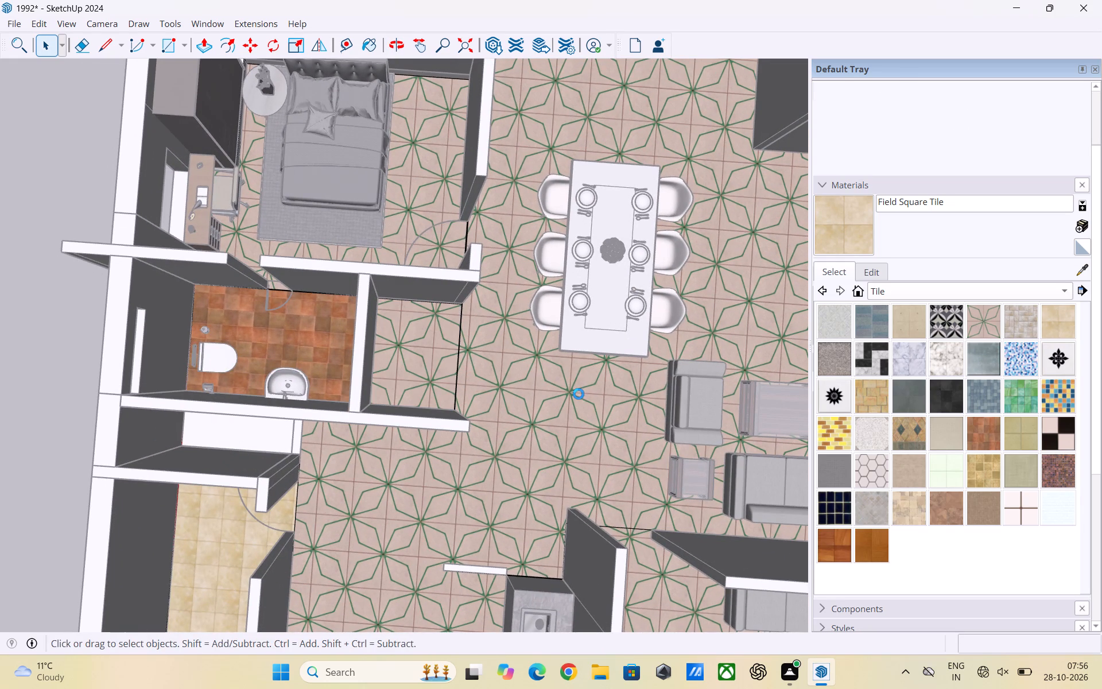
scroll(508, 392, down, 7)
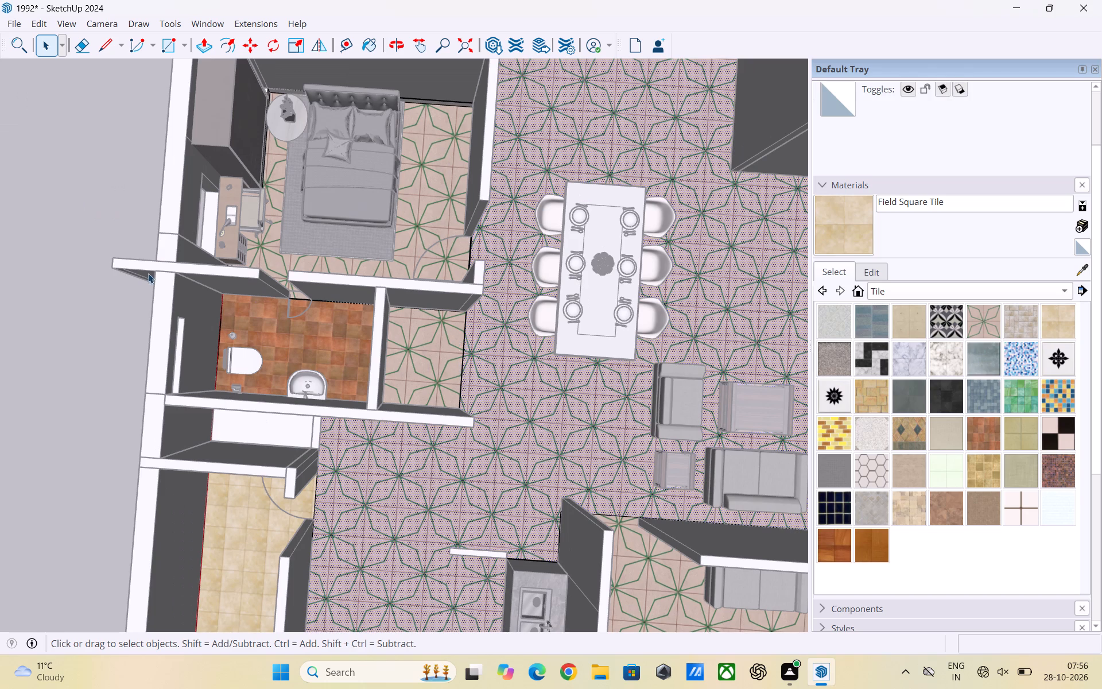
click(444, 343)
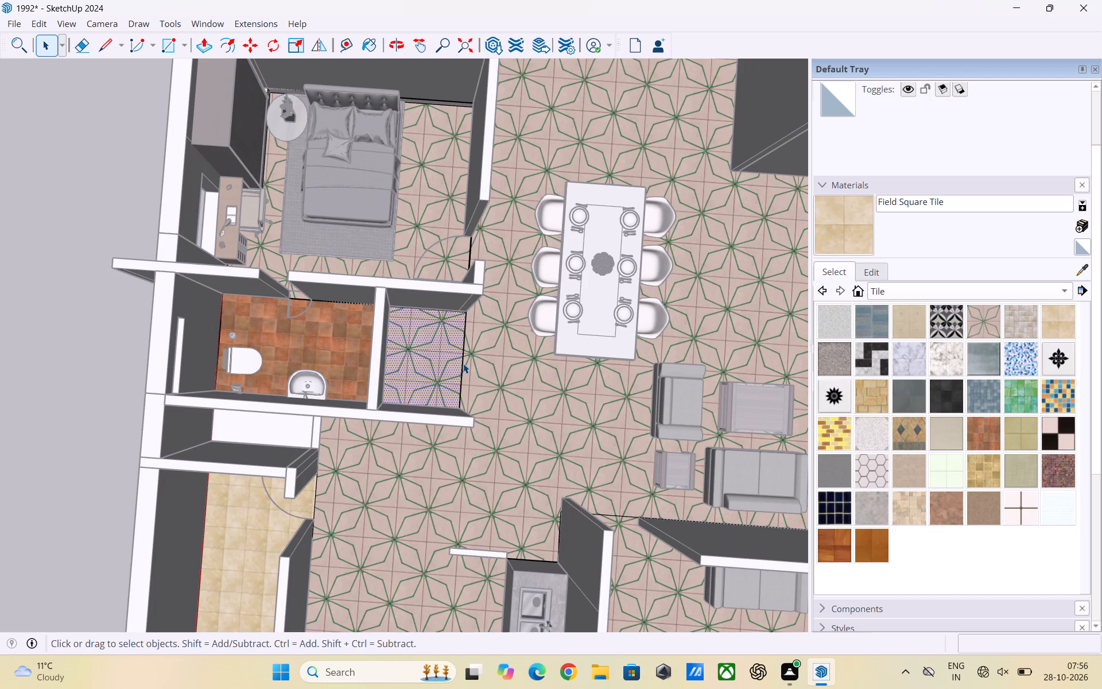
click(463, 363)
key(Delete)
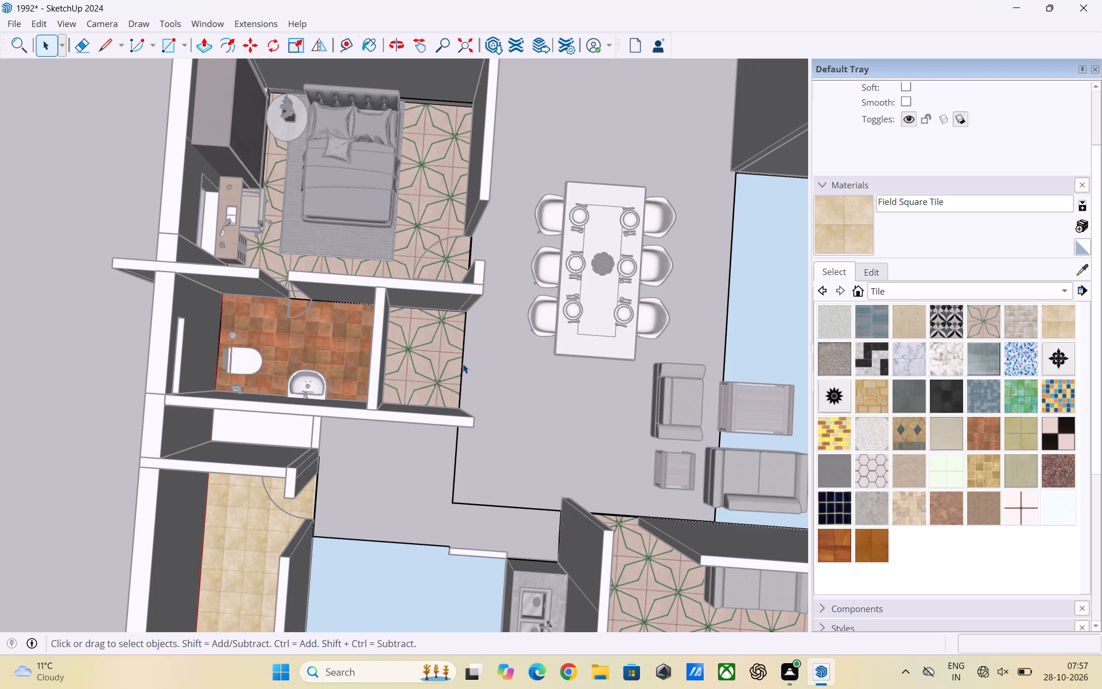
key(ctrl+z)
Exit the floor group.
scroll(611, 330, down, 5)
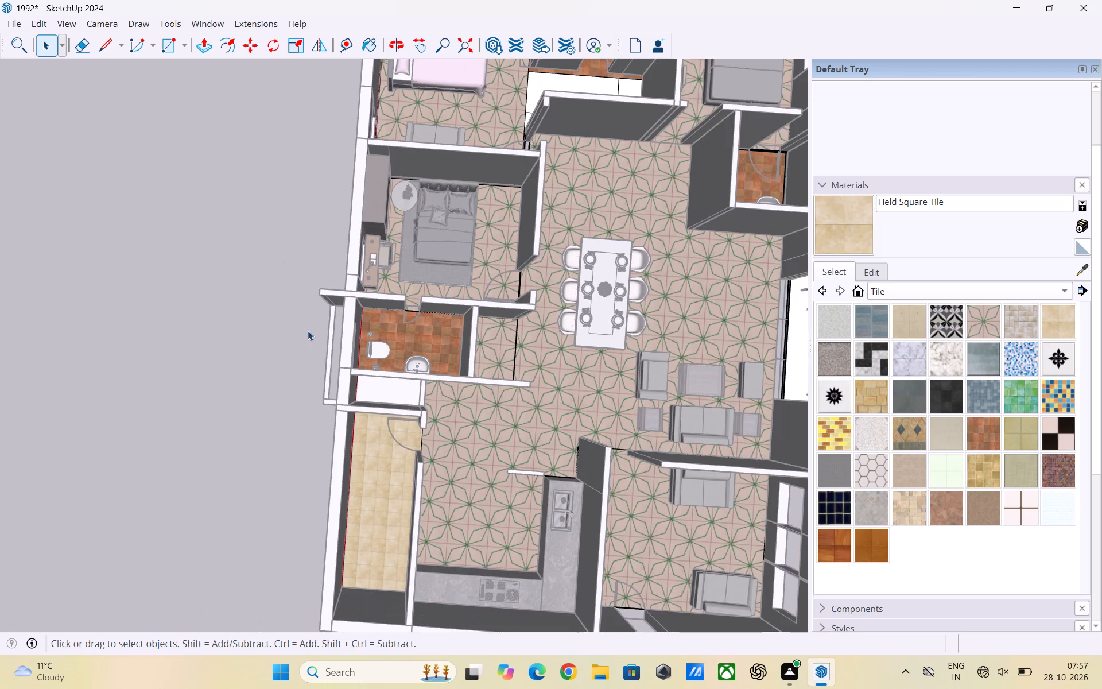
click(239, 325)
scroll(465, 297, down, 9)
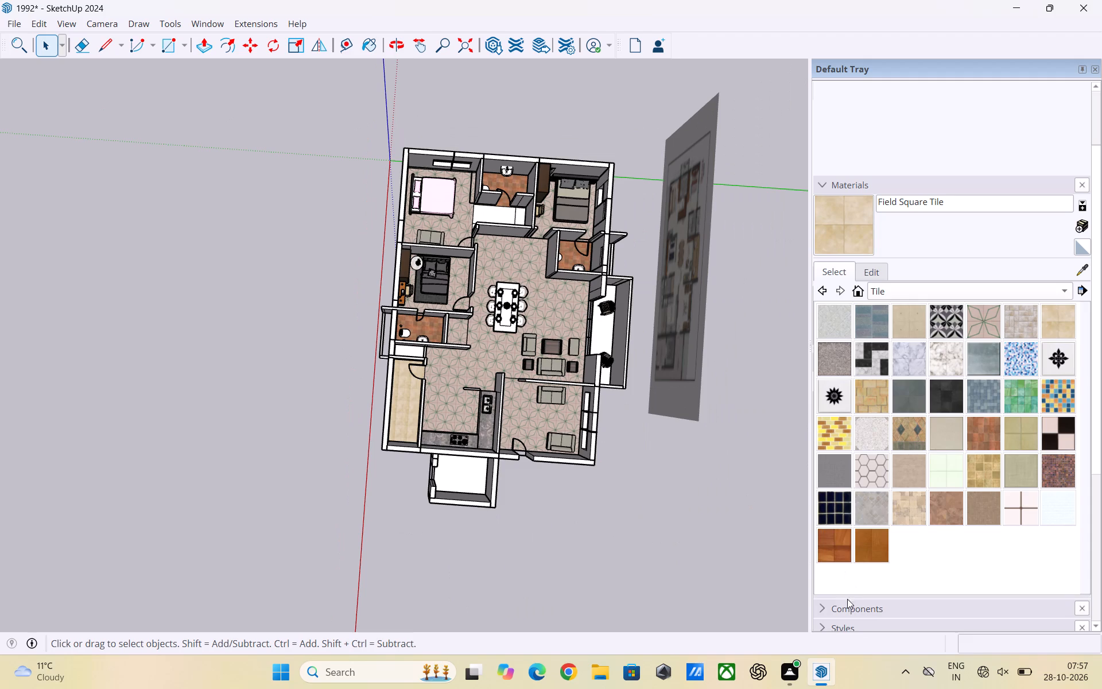
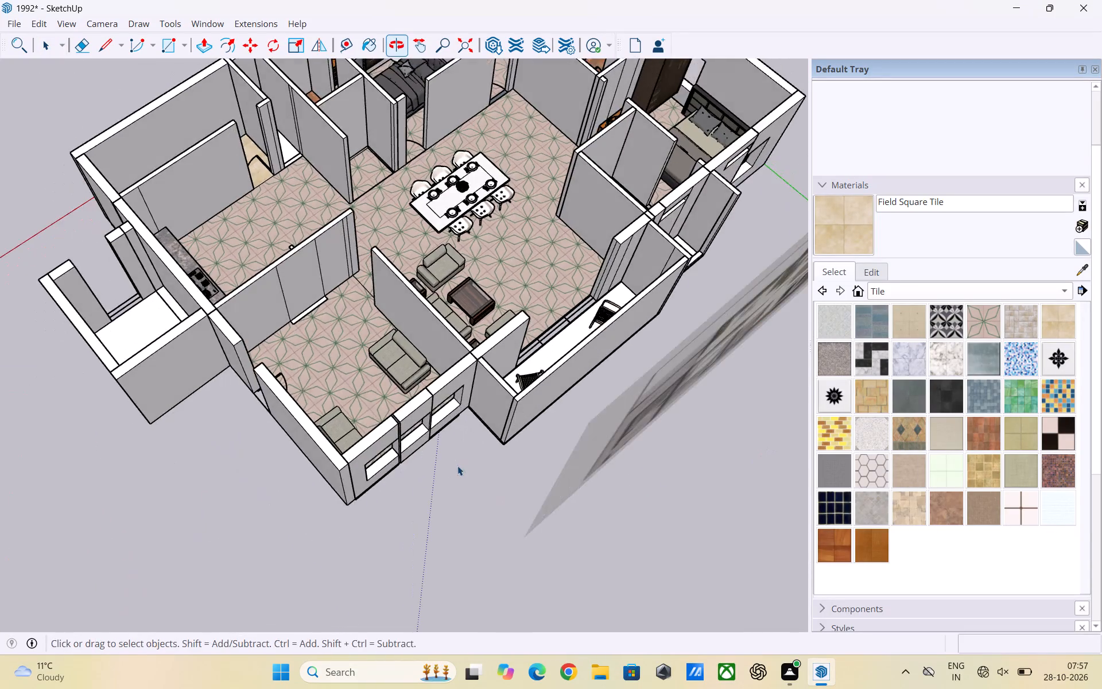
Examine the furnished house from several angles, checking the tiled floors, walls and room layout.
scroll(456, 464, up, 2)
middle_drag(454, 482, 714, 466)
scroll(593, 471, up, 3)
scroll(595, 470, down, 6)
middle_drag(503, 501, 681, 464)
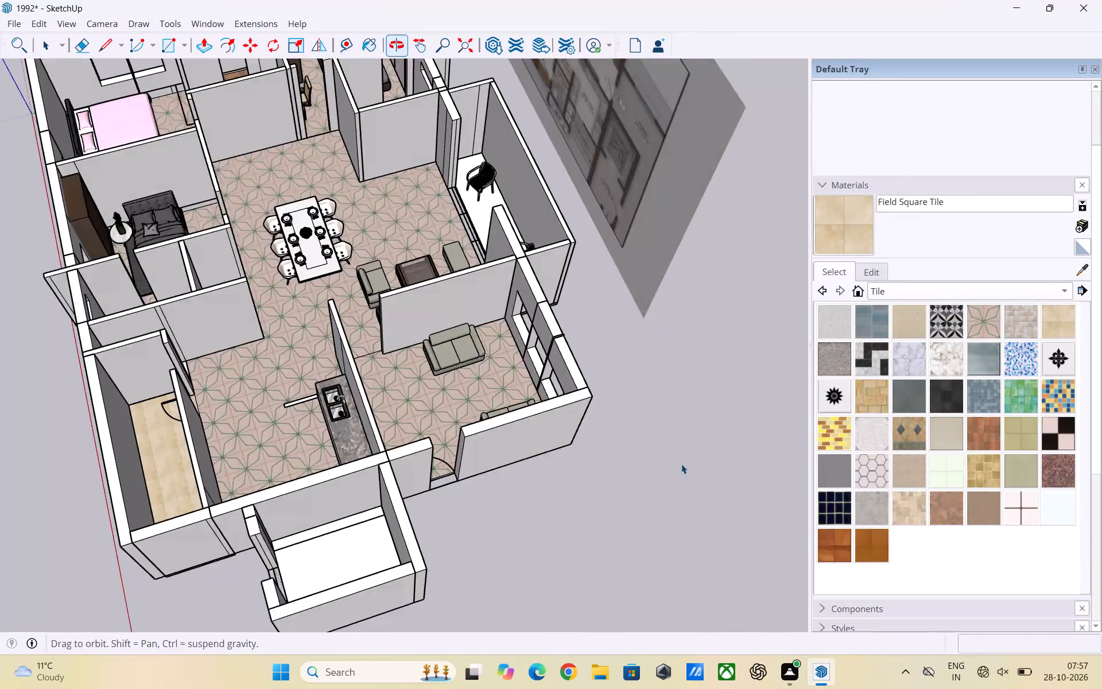
middle_drag(681, 464, 681, 469)
scroll(676, 454, down, 8)
middle_drag(723, 466, 565, 498)
scroll(571, 505, up, 4)
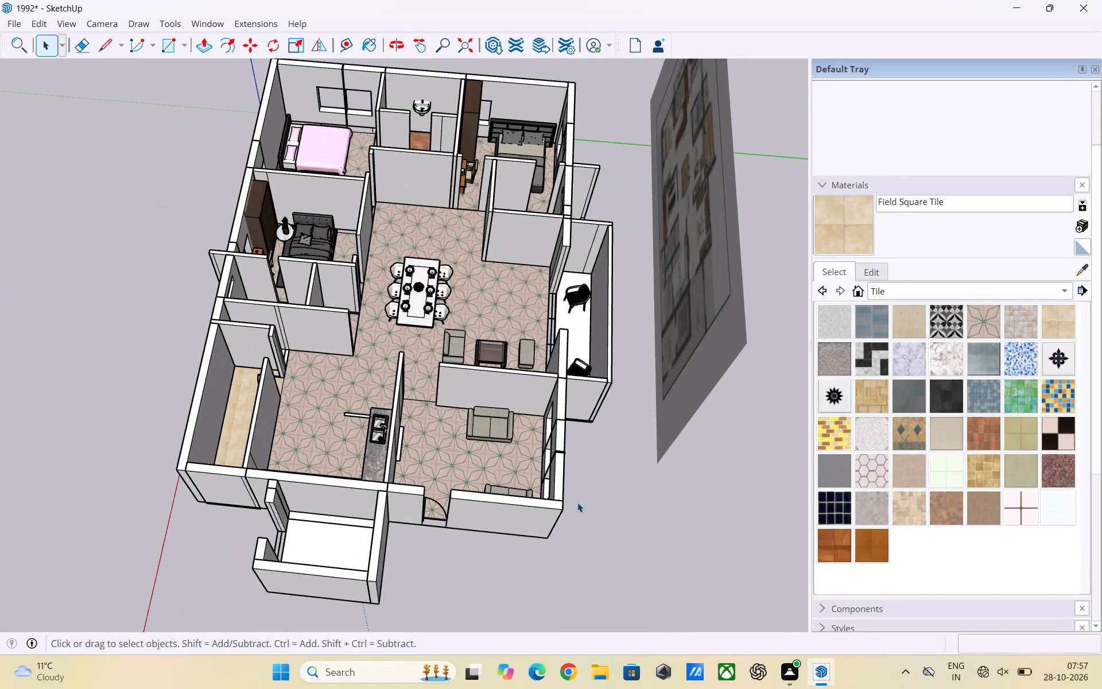
scroll(577, 502, up, 4)
scroll(580, 500, down, 8)
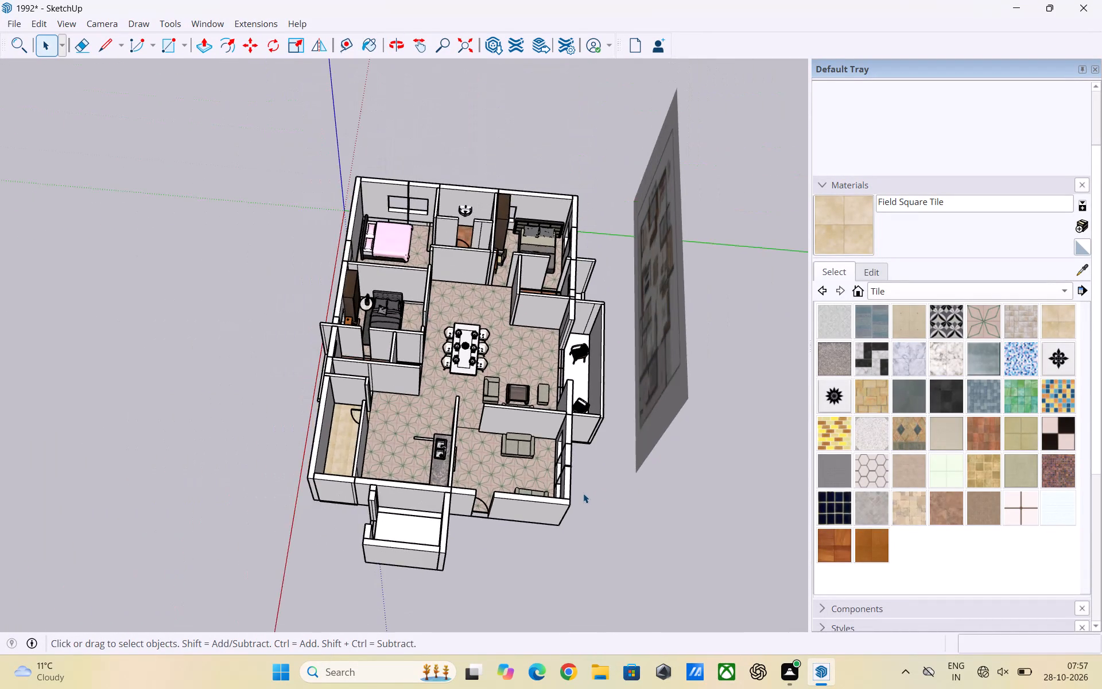
scroll(583, 493, down, 9)
middle_drag(584, 493, 430, 477)
scroll(460, 428, up, 11)
scroll(618, 409, down, 9)
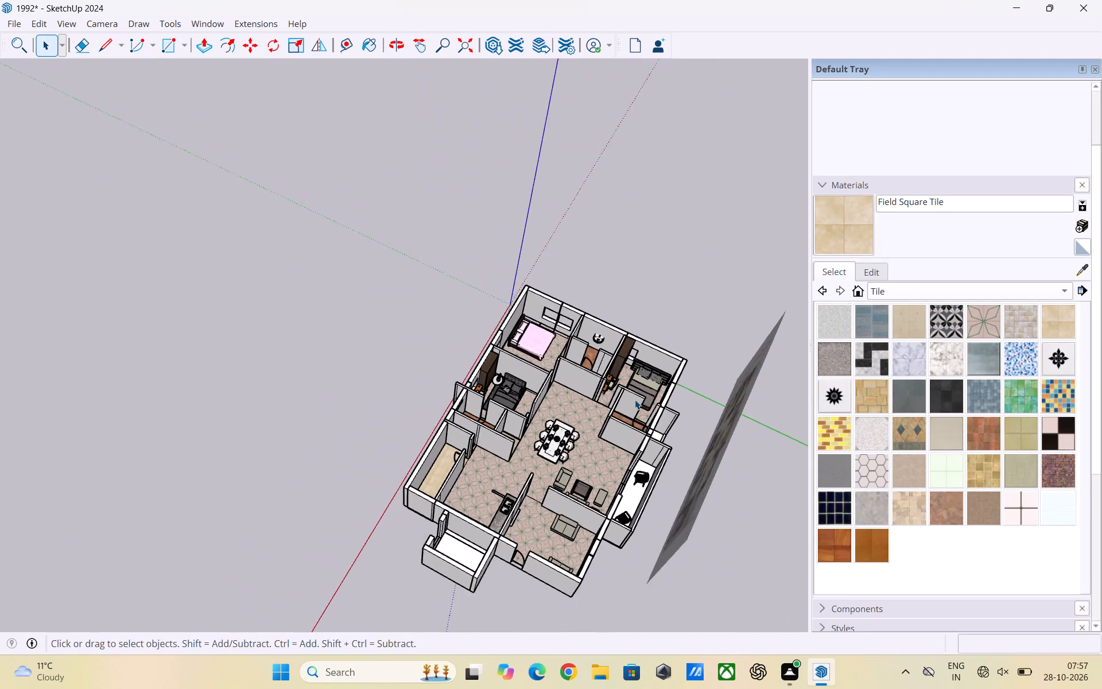
scroll(635, 400, down, 2)
middle_drag(717, 467, 464, 456)
scroll(472, 435, up, 6)
scroll(579, 318, down, 6)
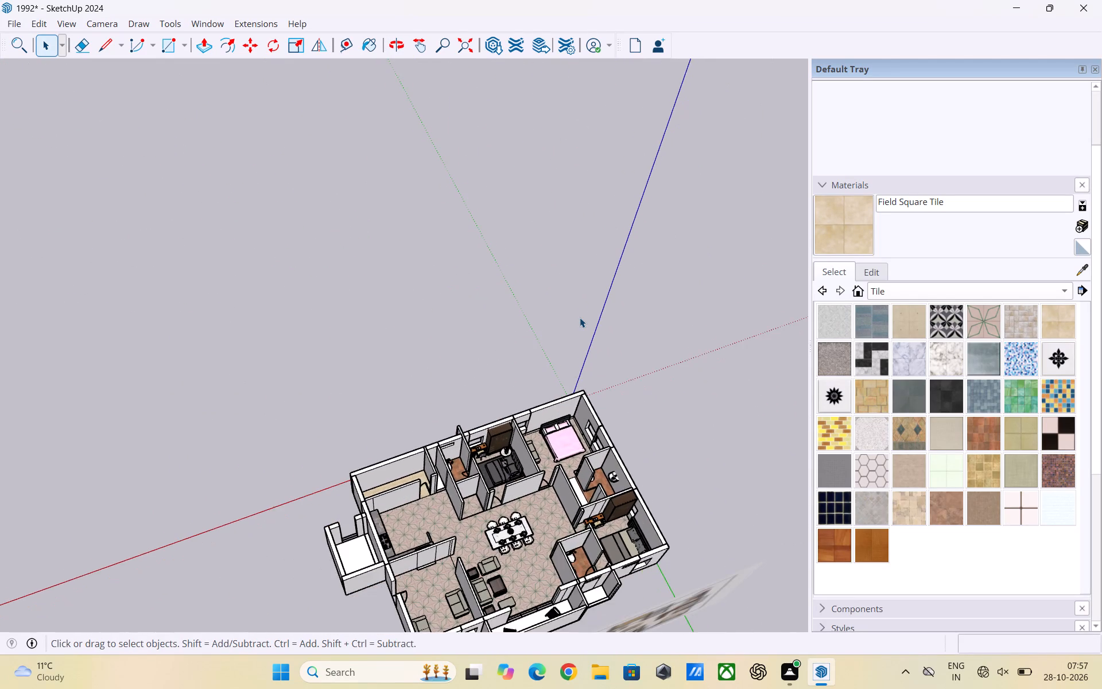
scroll(580, 318, down, 4)
middle_drag(597, 522, 579, 369)
scroll(580, 401, up, 3)
middle_drag(516, 440, 747, 454)
scroll(580, 449, up, 6)
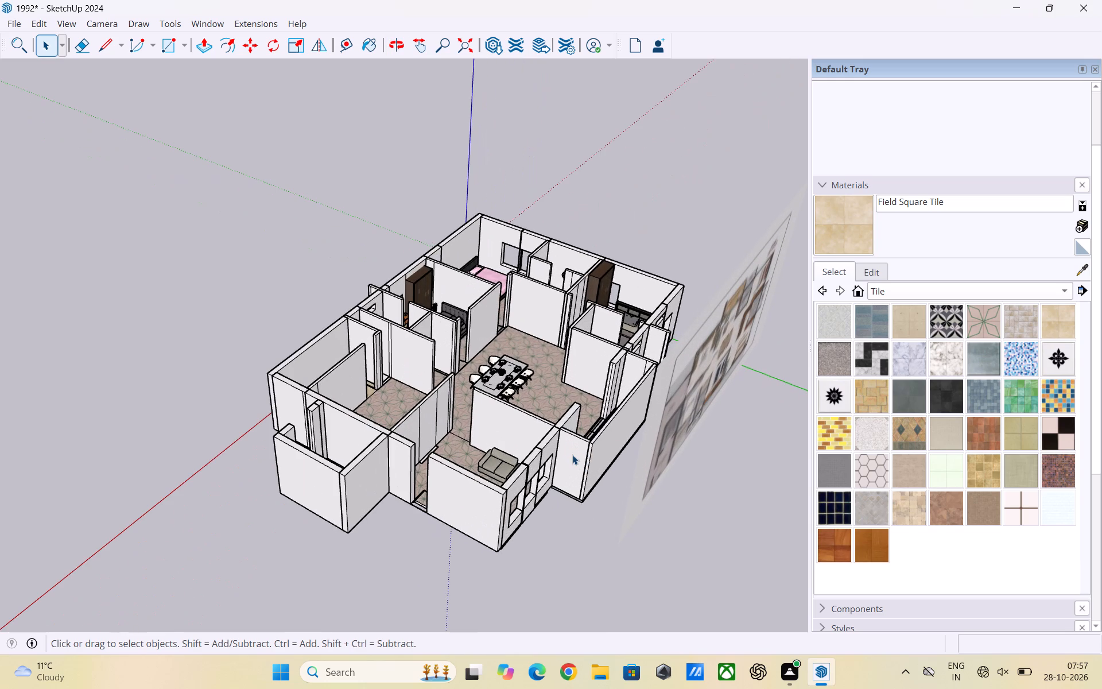
scroll(316, 463, down, 5)
middle_drag(317, 468, 550, 524)
scroll(533, 467, up, 3)
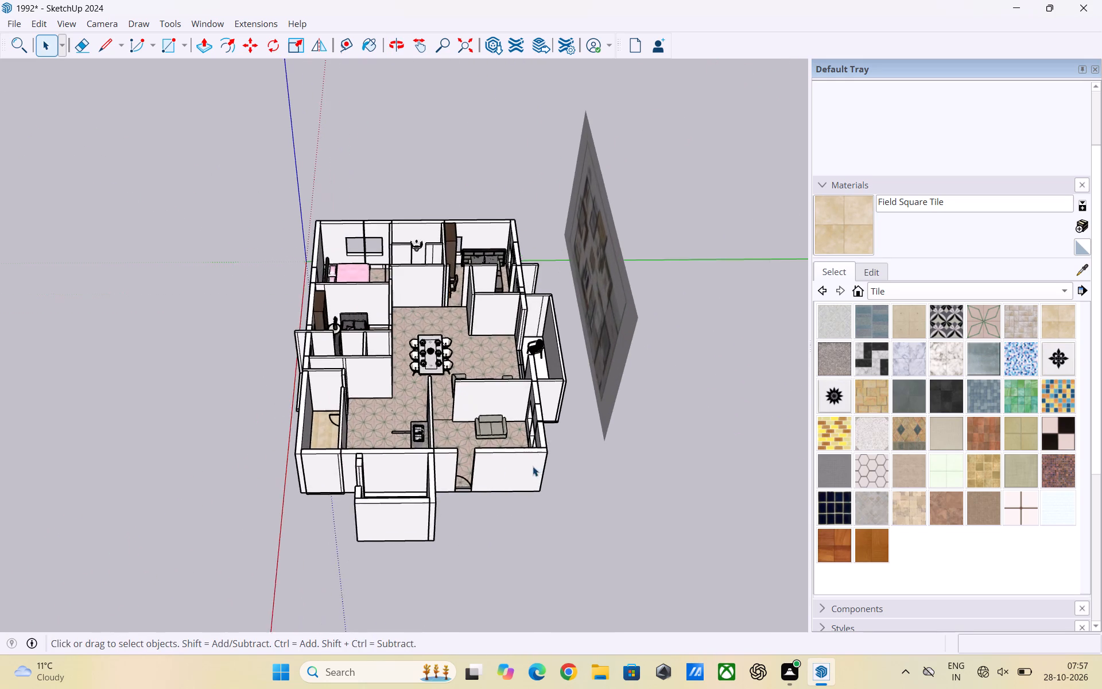
scroll(533, 466, down, 3)
middle_drag(533, 479, 536, 559)
scroll(480, 392, up, 6)
middle_drag(480, 391, 499, 477)
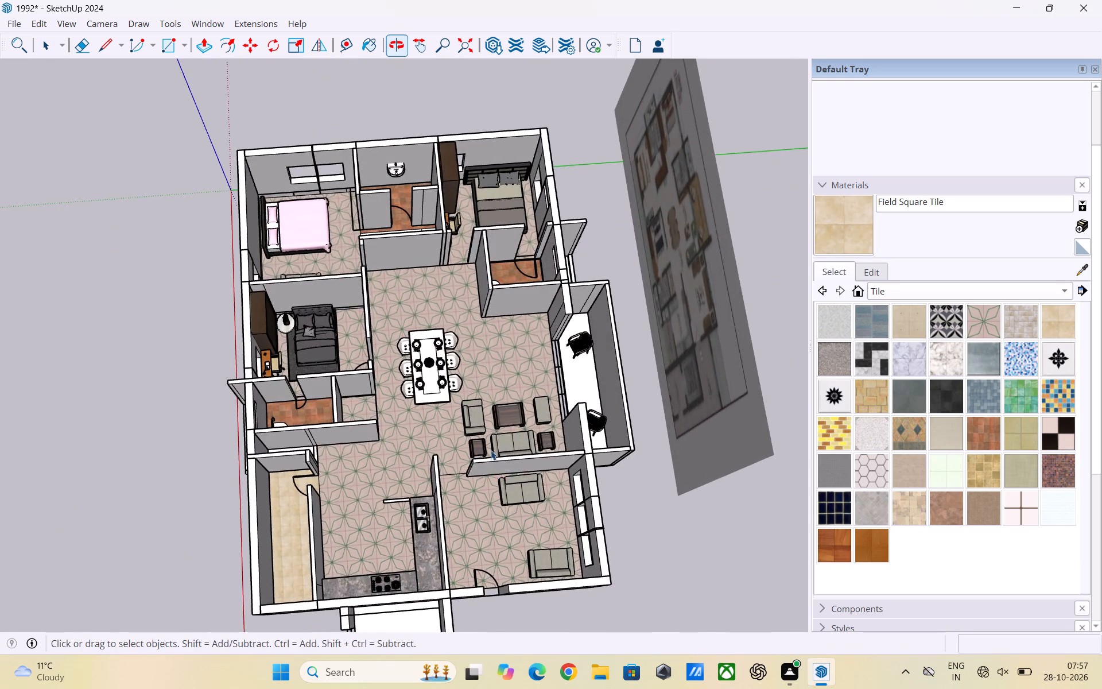
scroll(573, 364, down, 3)
middle_drag(552, 392, 507, 415)
scroll(349, 317, up, 5)
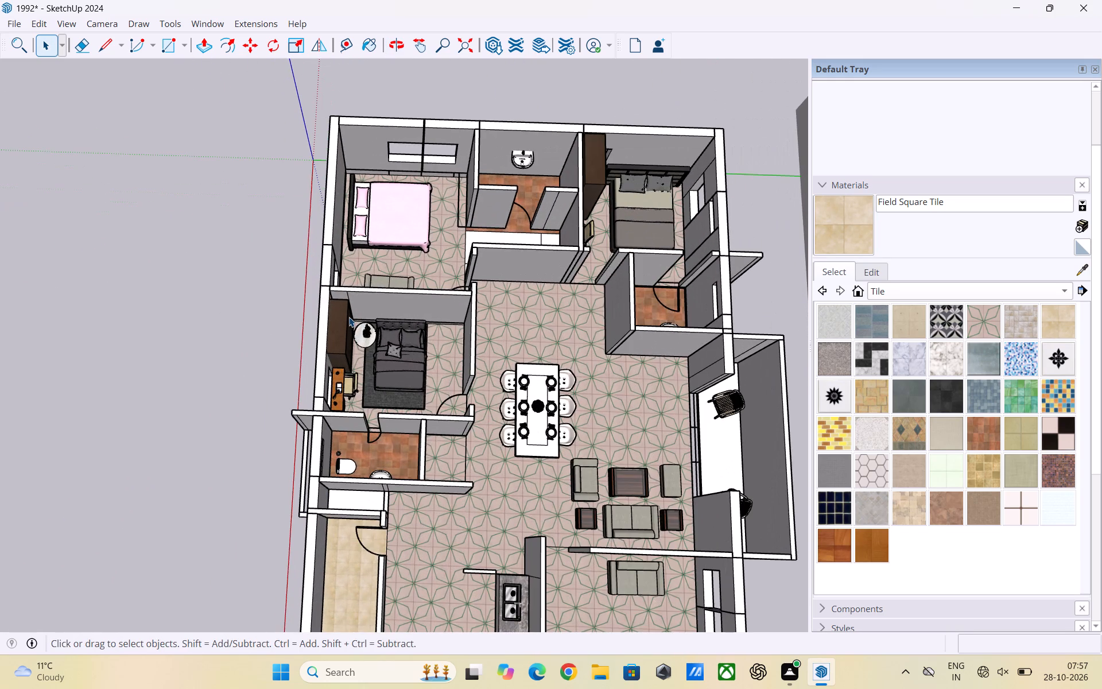
Draw a 15' by 12' rectangle across the wall tops to cover the pink-bed bedroom.
key(r)
scroll(358, 278, up, 3)
scroll(403, 349, down, 1)
middle_drag(404, 355, 413, 433)
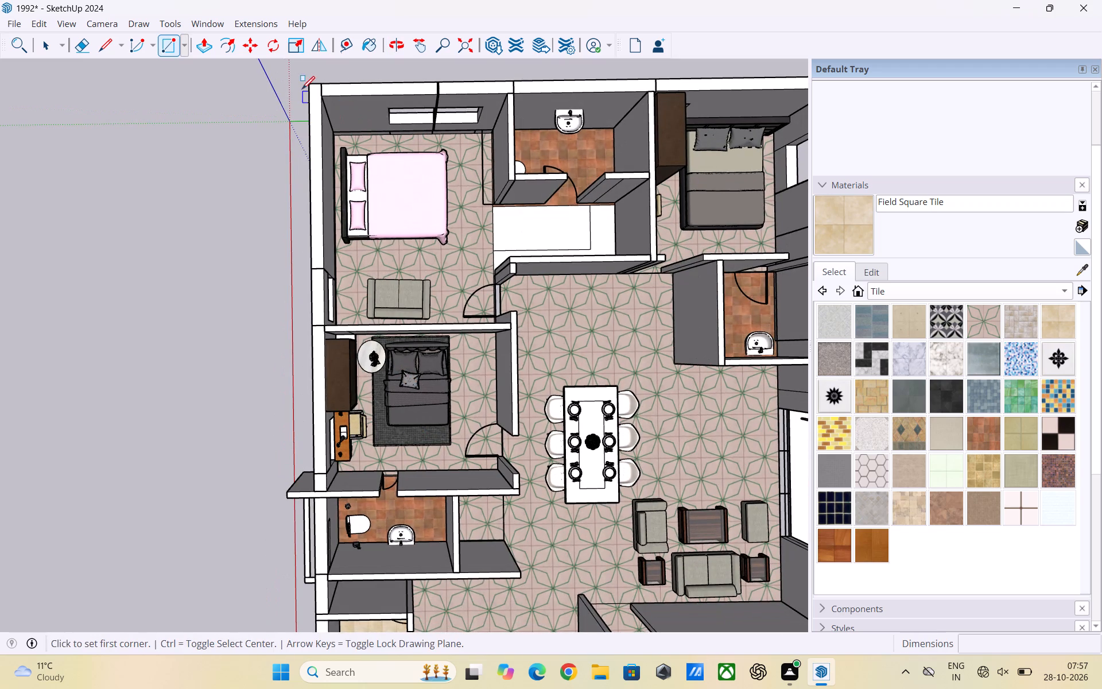
click(309, 80)
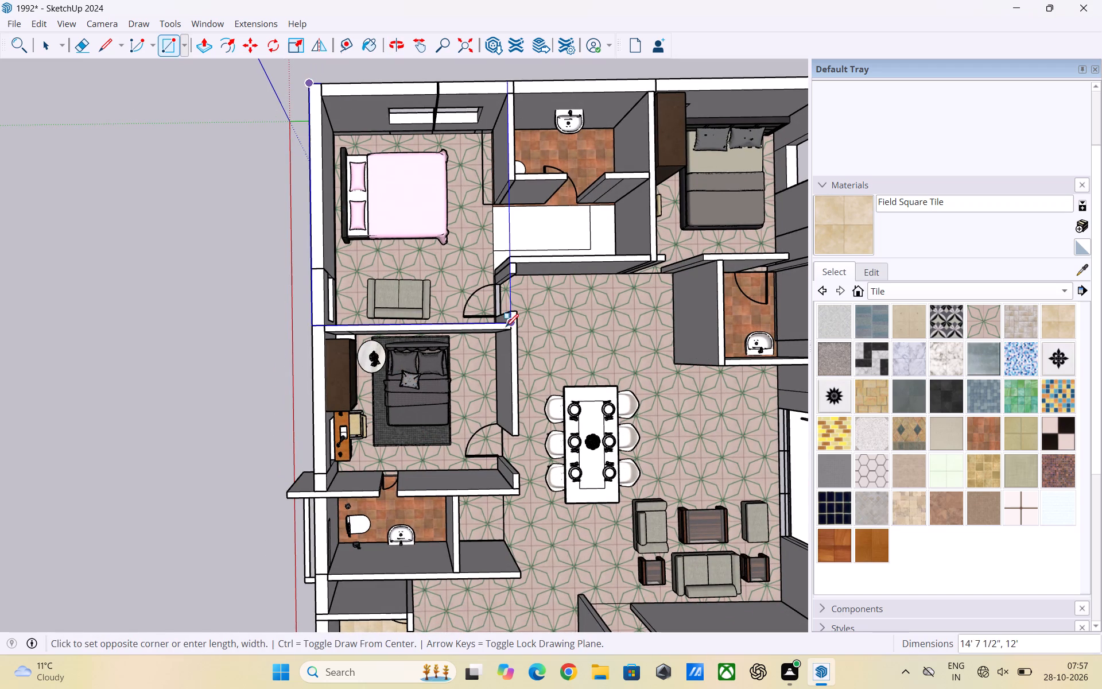
click(508, 331)
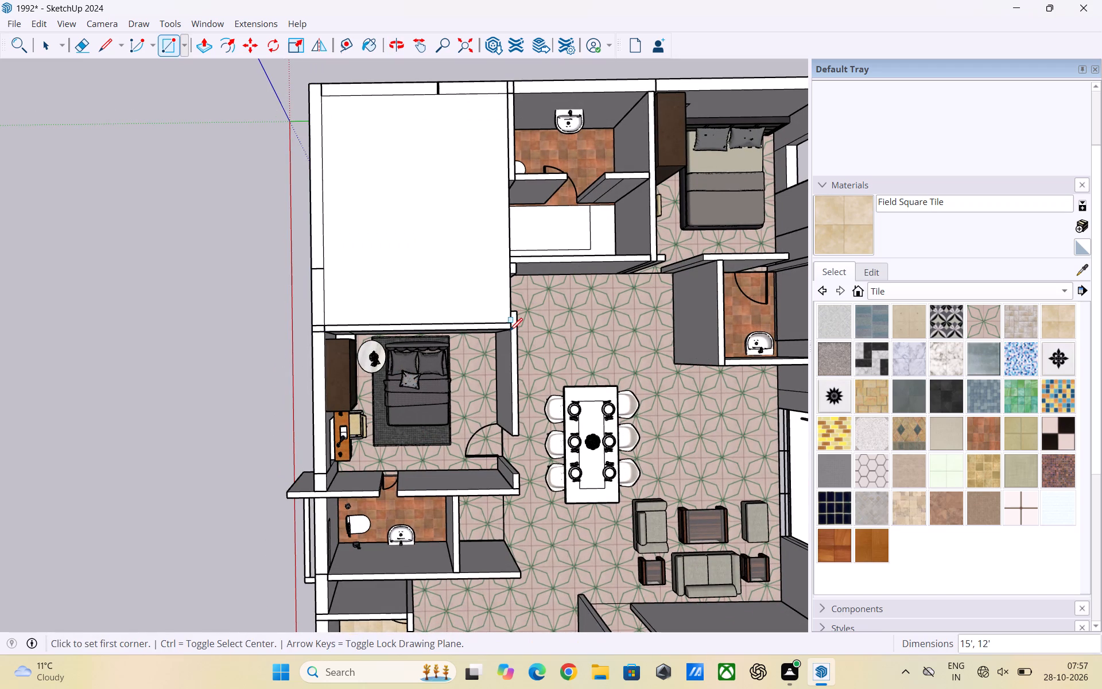
Draw wall-top rectangles over the adjoining bathroom and dressing area, and over the corner bedroom at about 10' 7 1/2" by 11' 6".
click(514, 83)
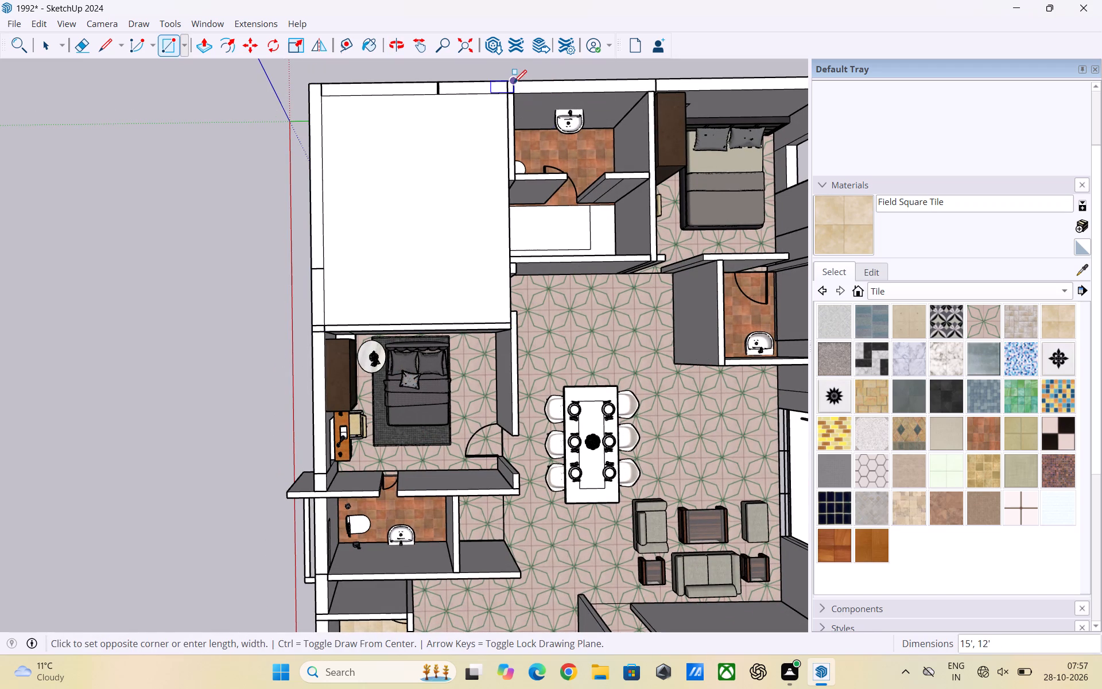
click(657, 258)
scroll(241, 284, down, 2)
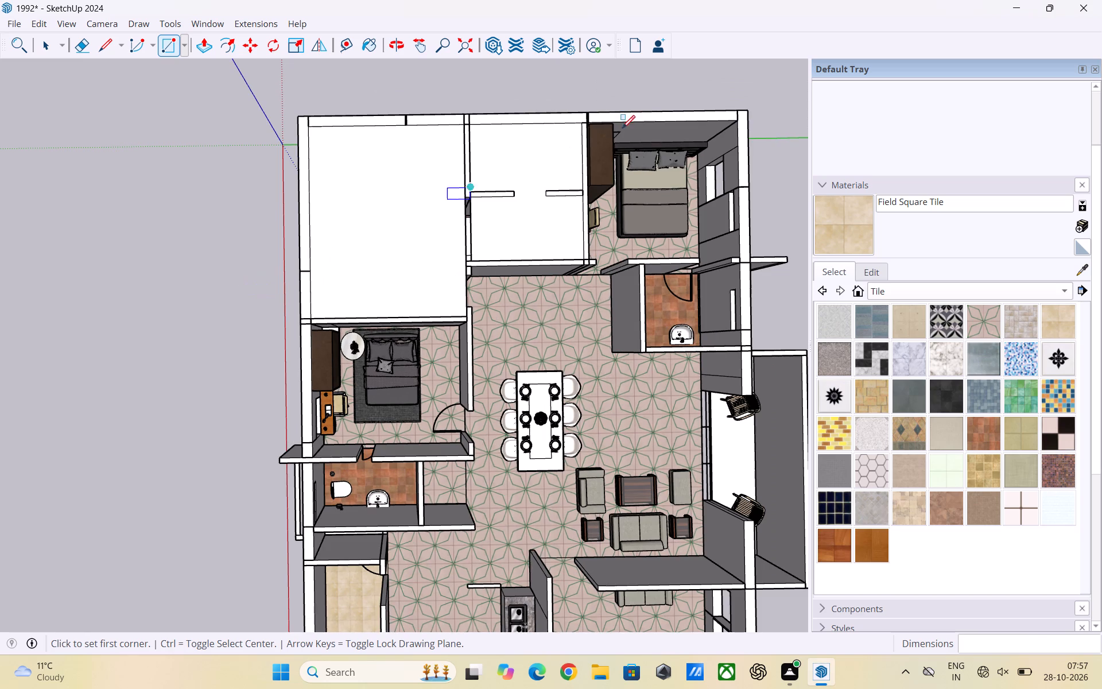
click(589, 113)
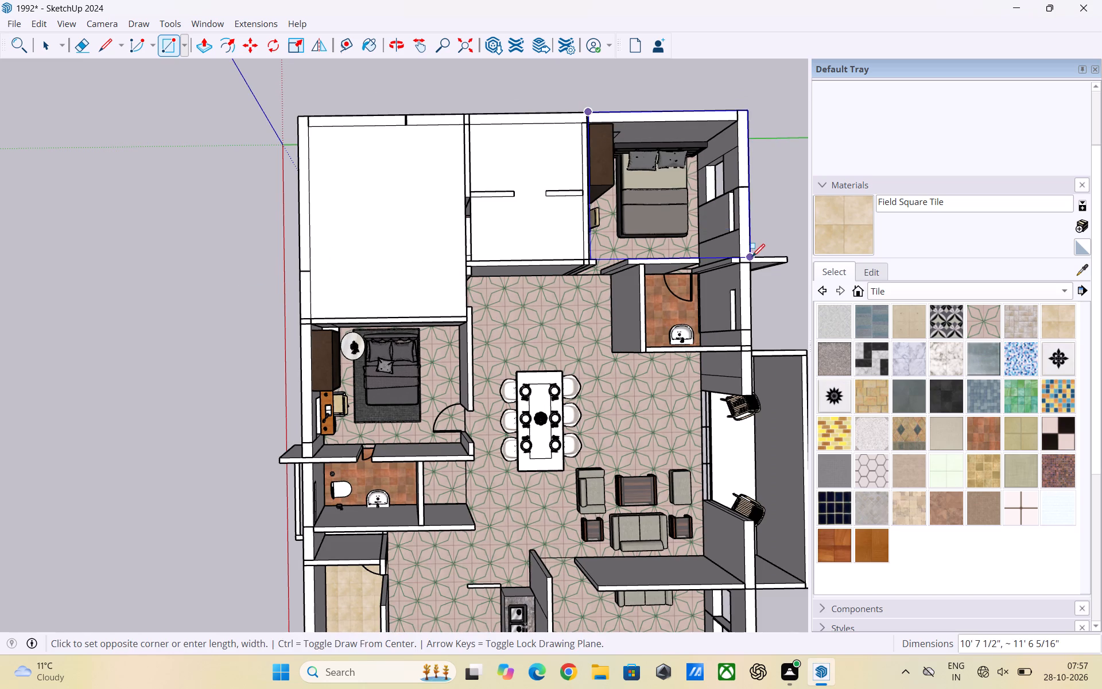
click(752, 257)
Draw a wall-top rectangle covering the dark grey-bed bedroom, from its outer wall to the dining-side wall.
scroll(586, 146, down, 6)
scroll(510, 462, up, 3)
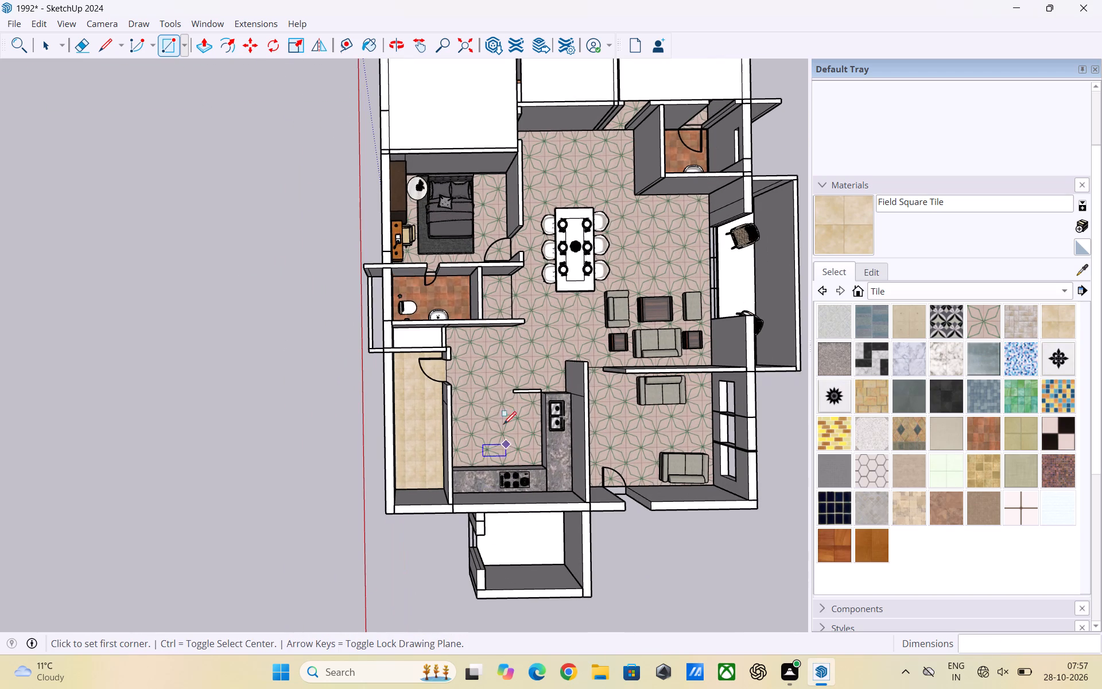
click(381, 149)
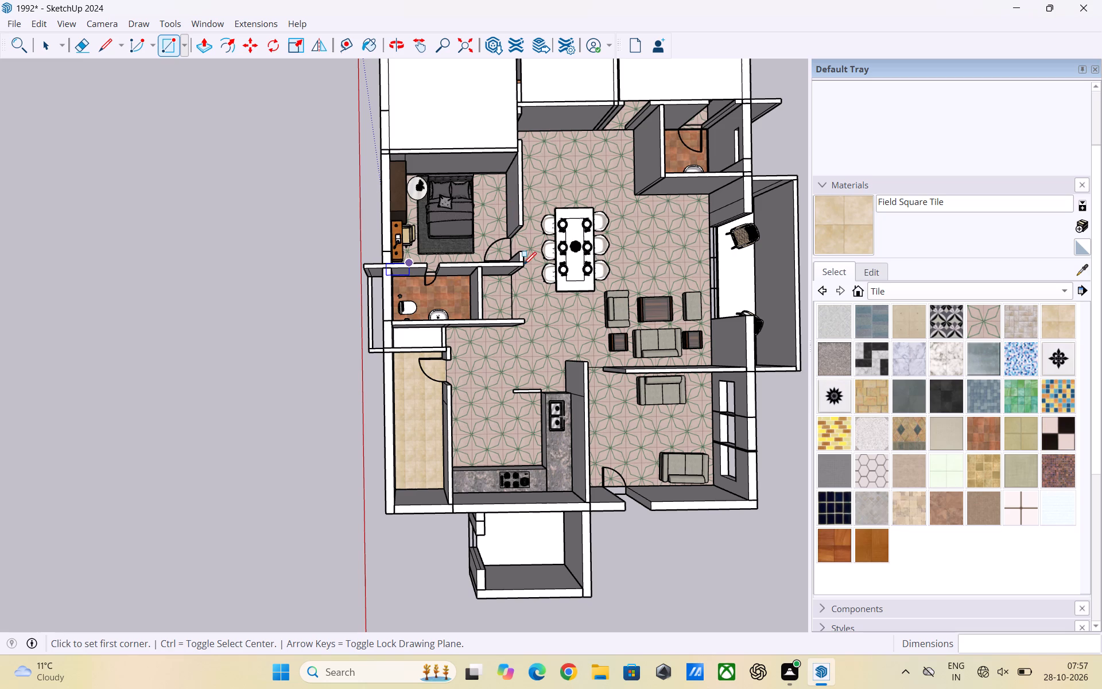
click(523, 265)
scroll(228, 251, down, 5)
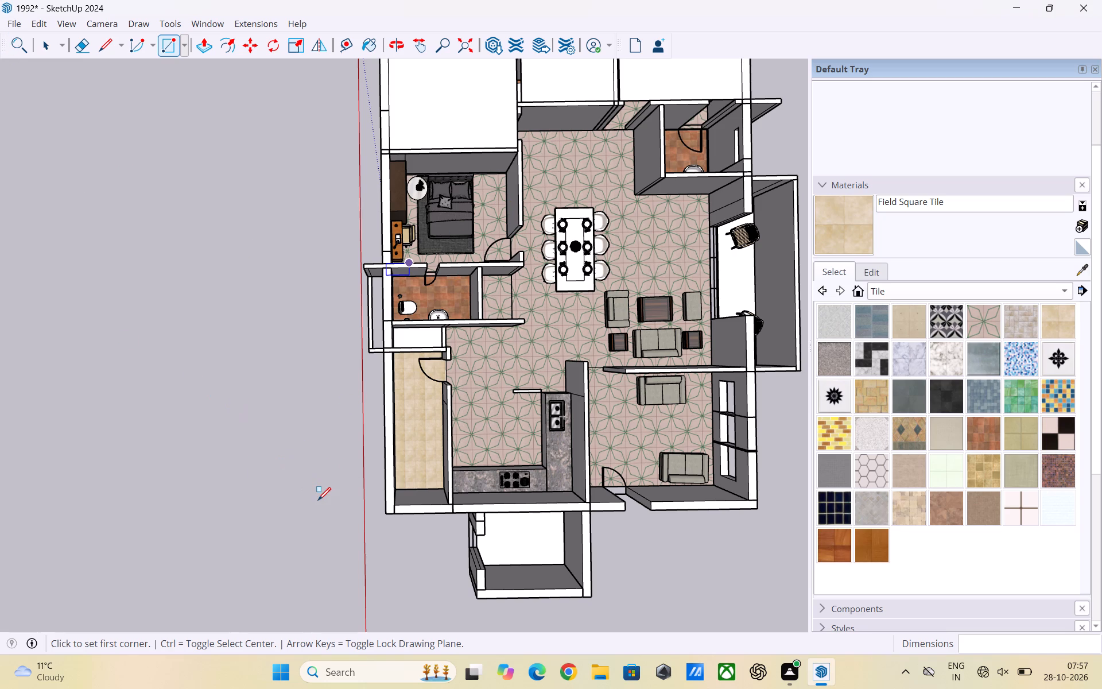
Save the model.
key(ctrl+s)
key(ctrl+s)
key(ctrl+s)
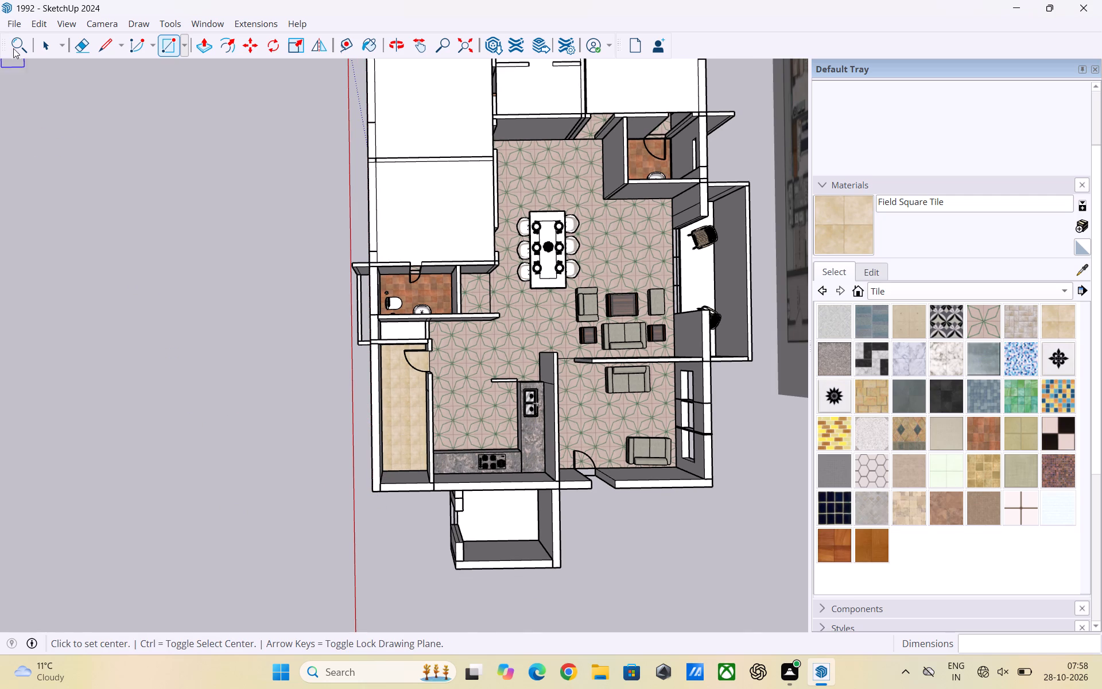
Save the model as 1992 in SketchUp format on the Desktop, replacing the existing file.
click(12, 22)
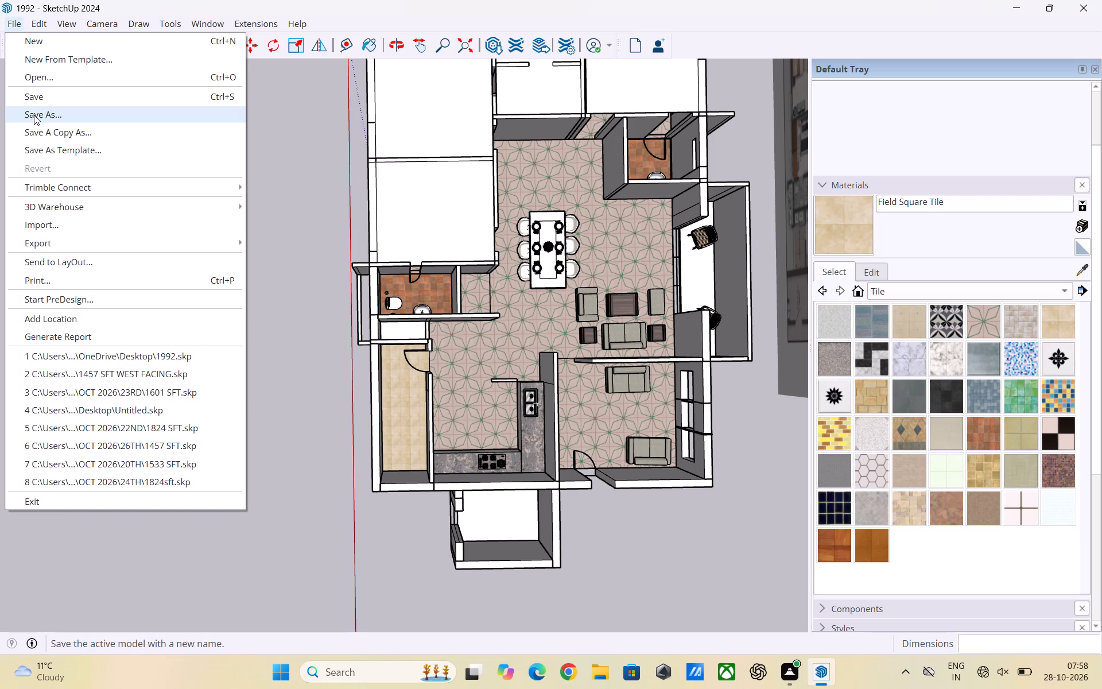
click(34, 115)
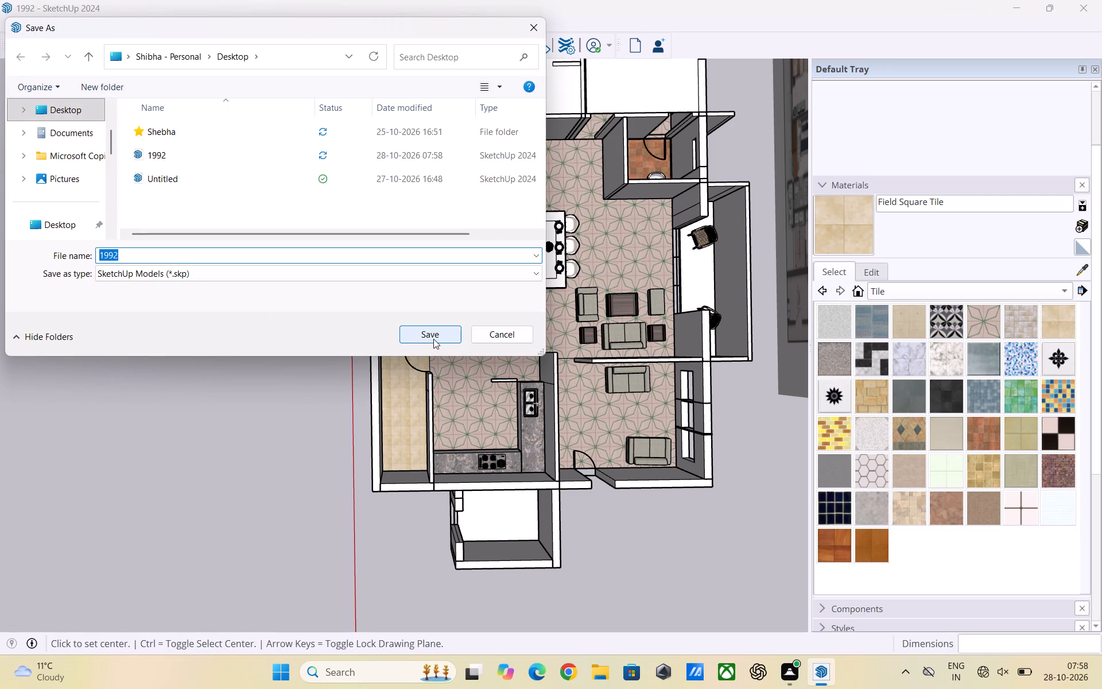
click(433, 337)
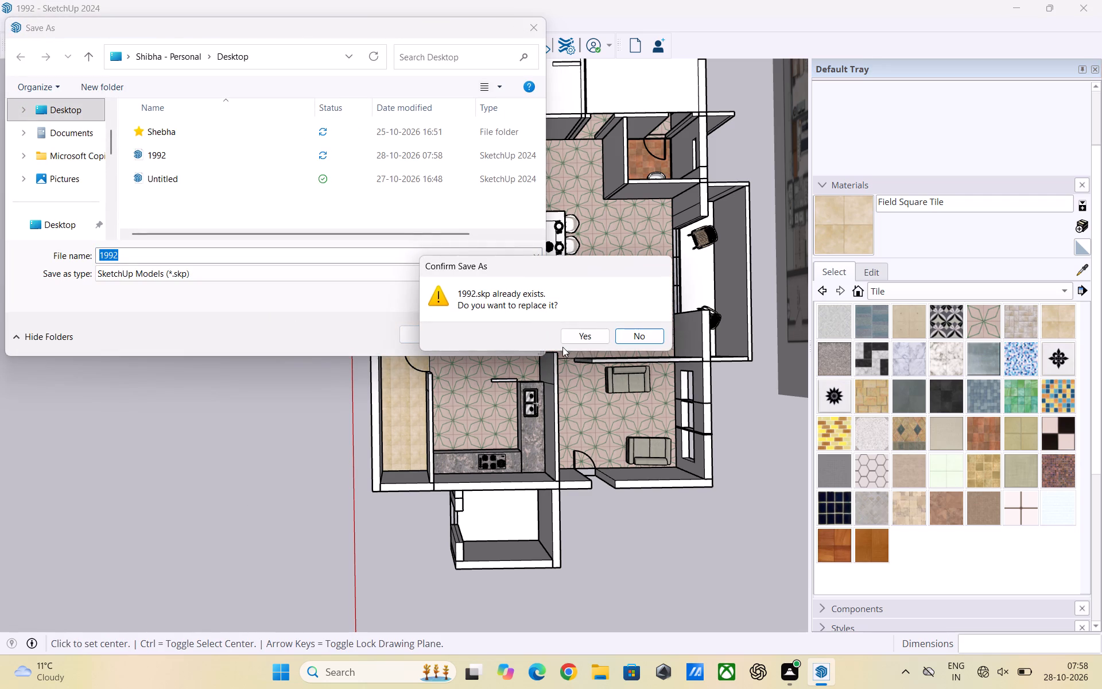
click(579, 339)
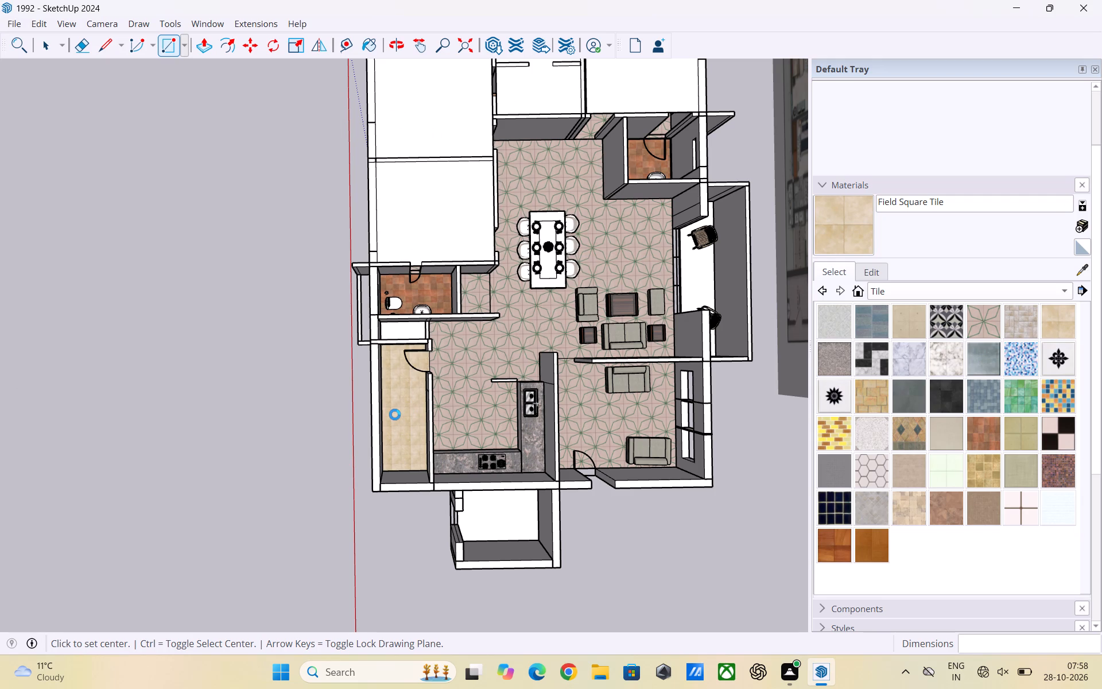
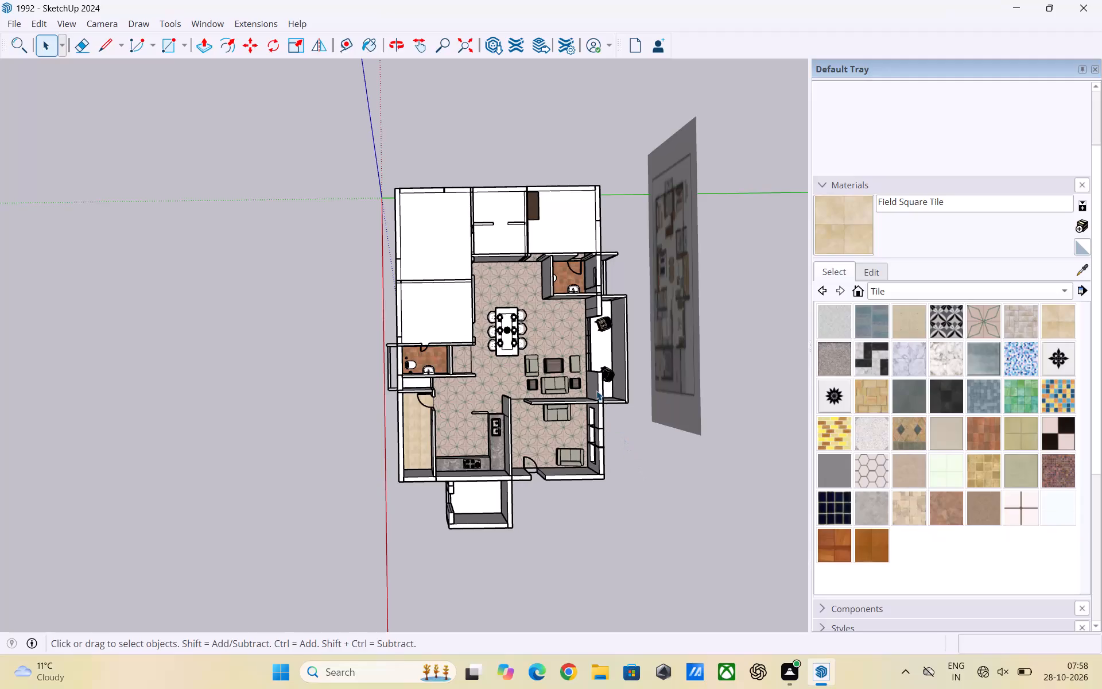
Draw a wall-top rectangle about 6' 9" by 8' over the brown-tiled bathroom beside the balcony.
key(r)
scroll(493, 336, up, 5)
scroll(348, 277, down, 2)
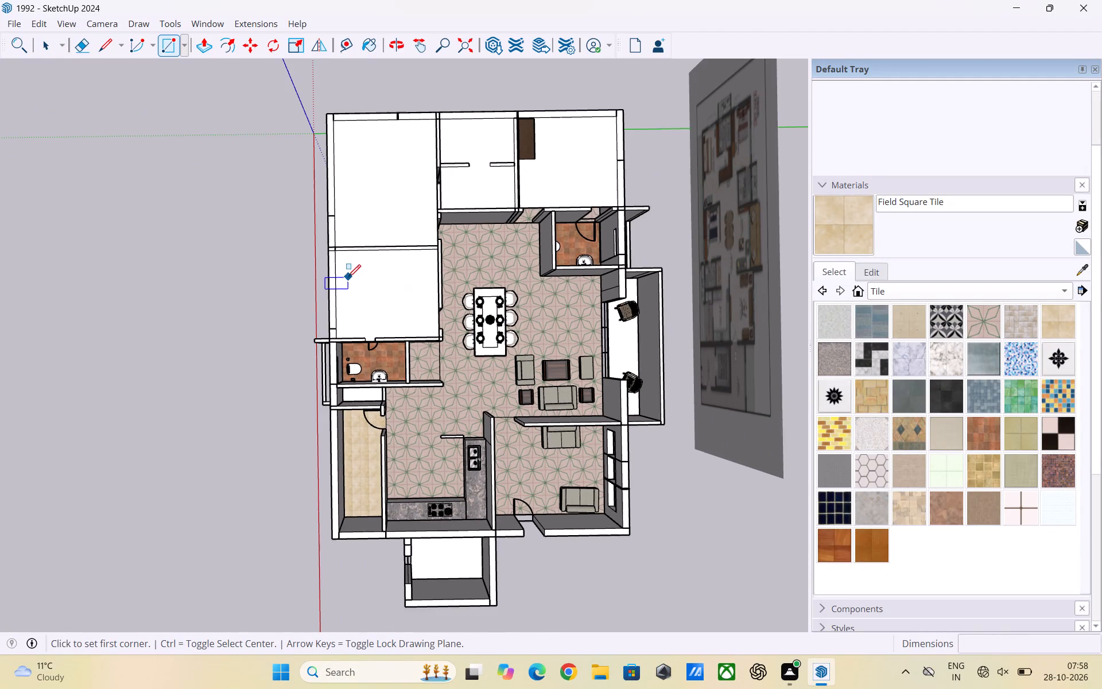
scroll(563, 212, up, 2)
scroll(608, 234, up, 2)
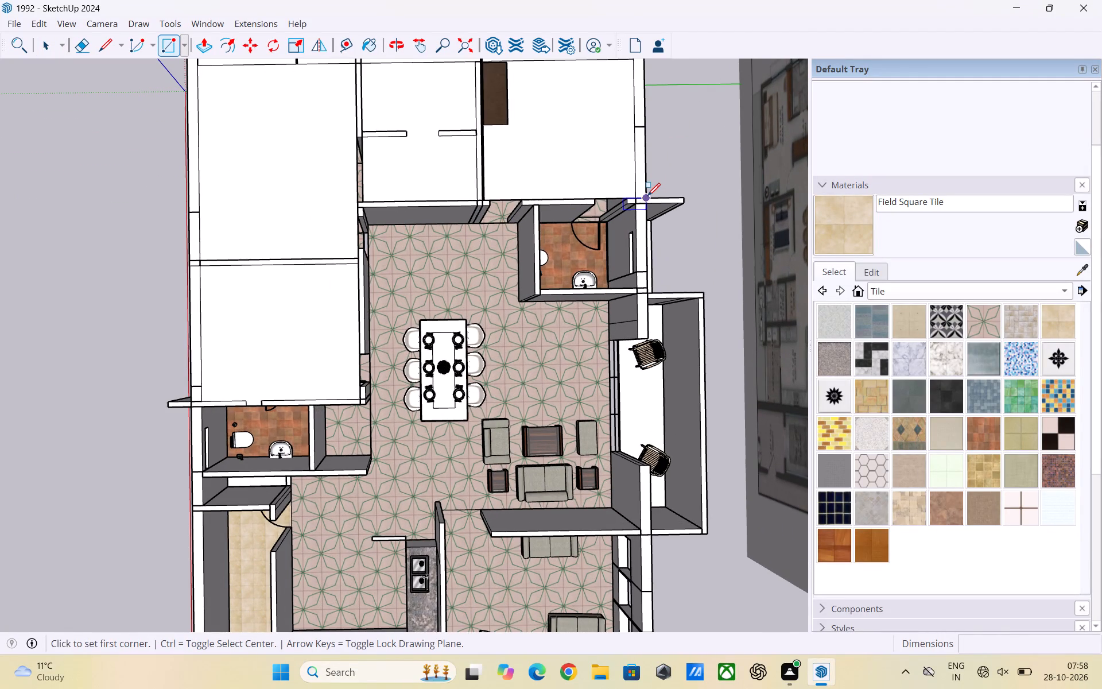
click(647, 197)
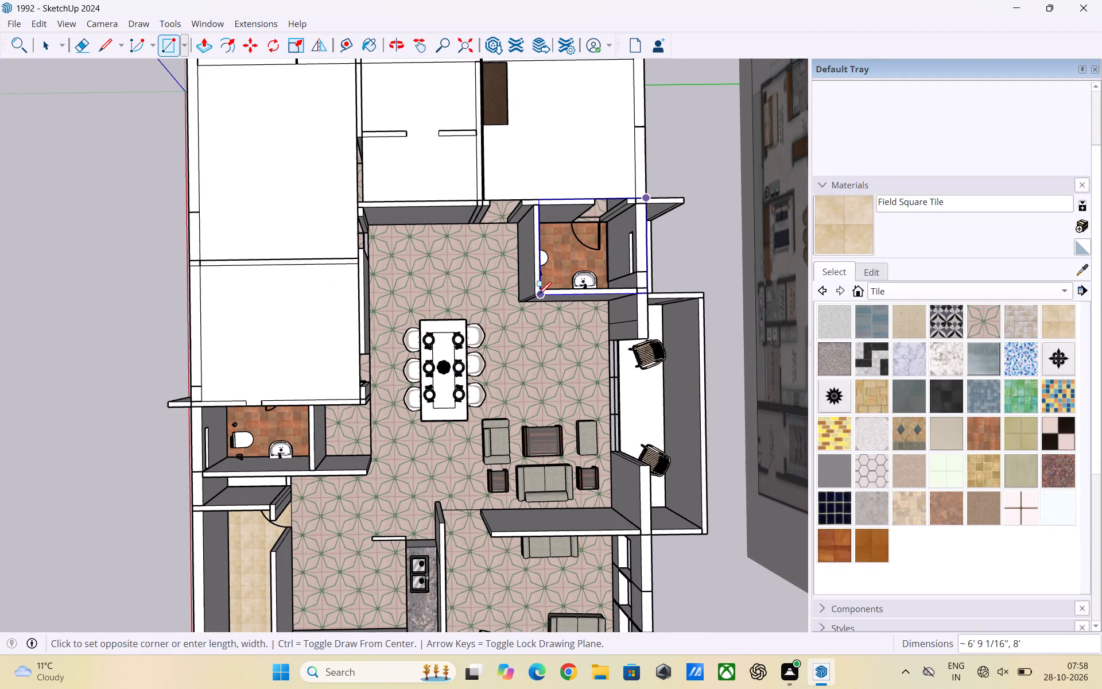
scroll(537, 296, up, 4)
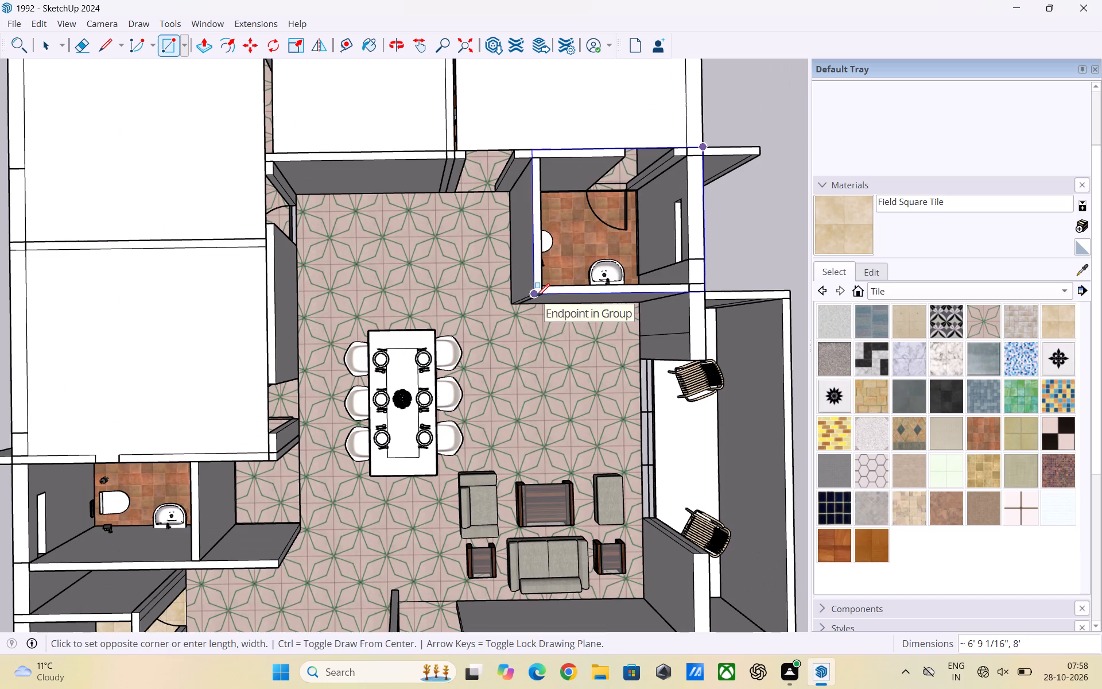
click(537, 296)
Draw a wall-top rectangle over the other brown-tiled bathroom and its adjoining passage, from the outer wall to the dining-side wall end.
scroll(531, 218, down, 6)
scroll(599, 270, down, 2)
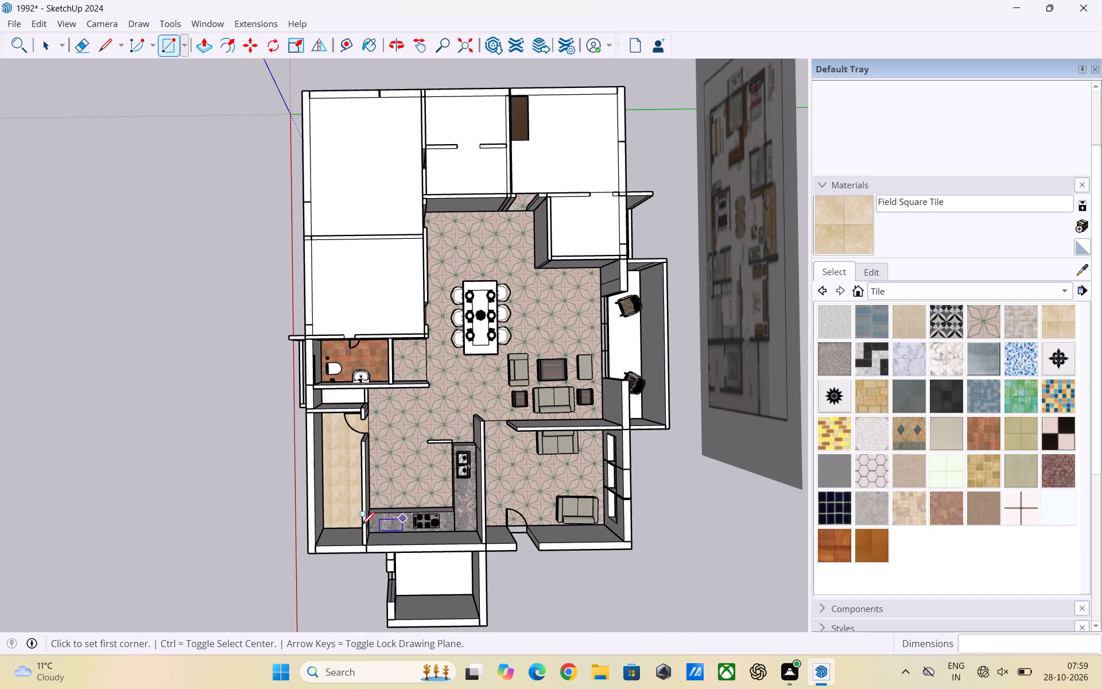
scroll(314, 519, up, 2)
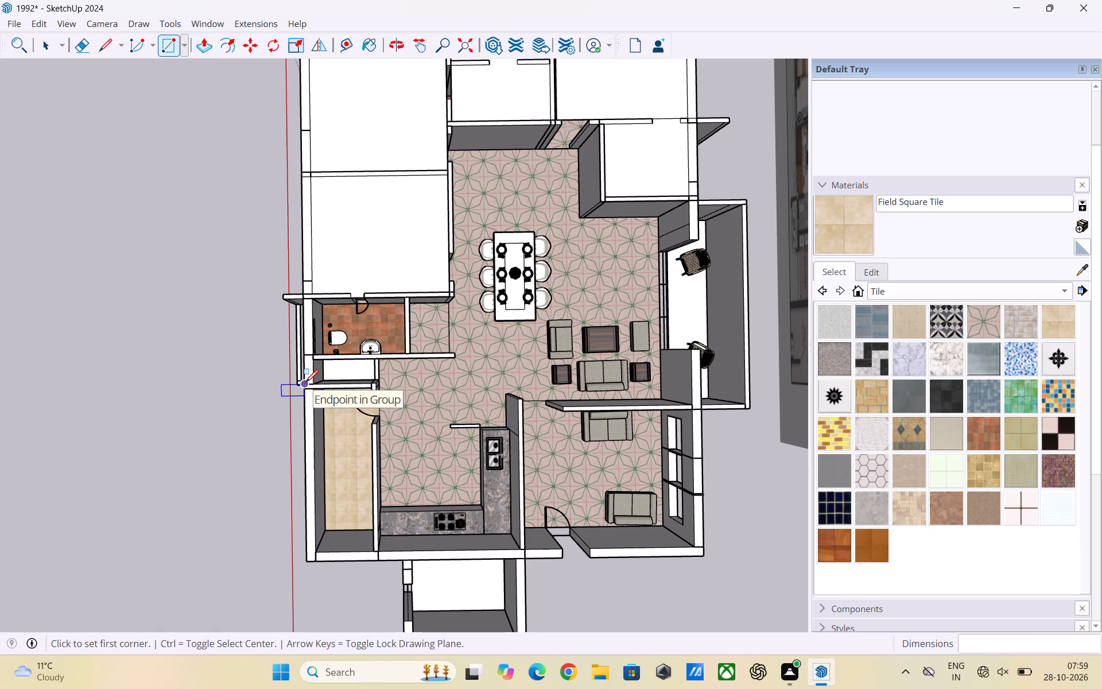
scroll(305, 382, down, 1)
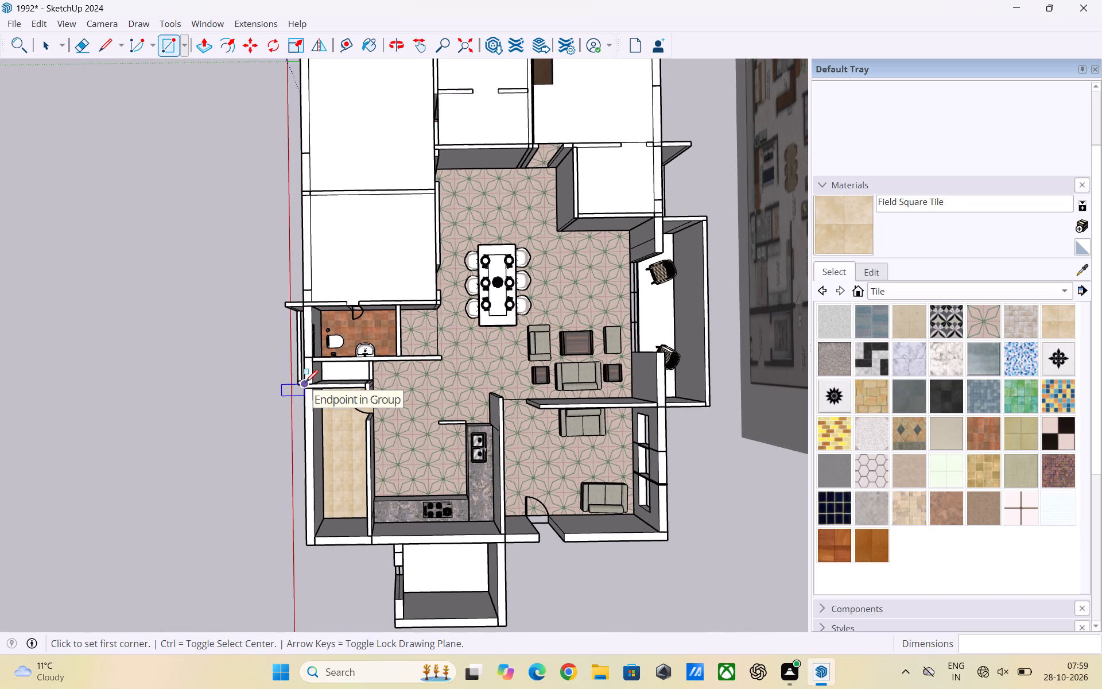
scroll(359, 487, down, 2)
scroll(433, 585, up, 1)
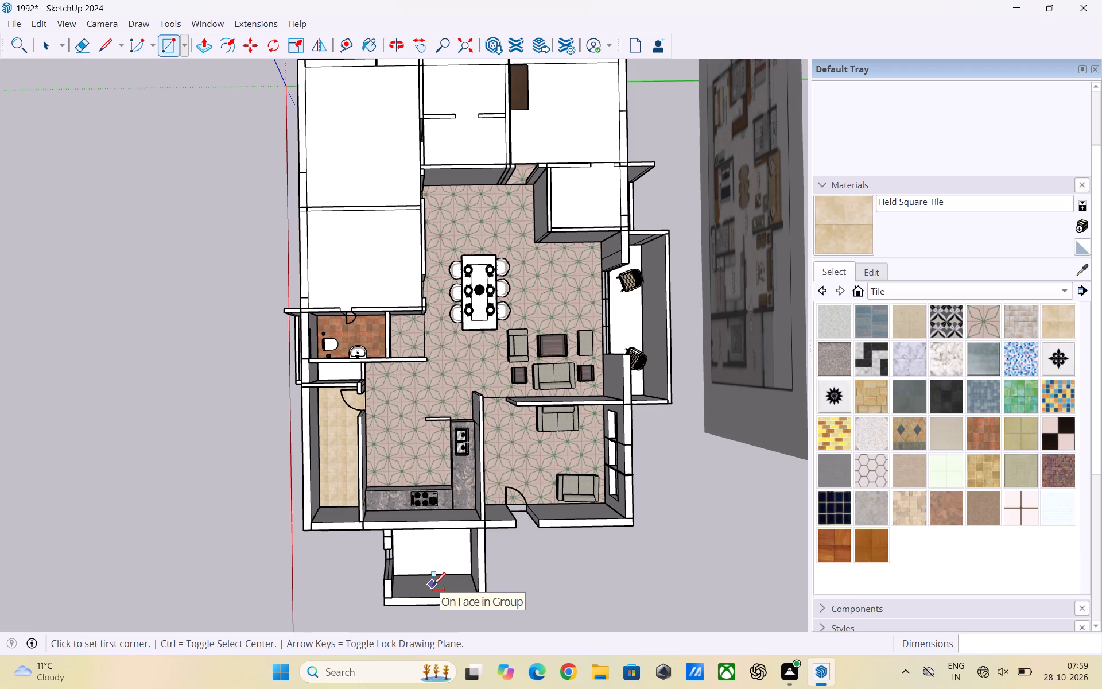
scroll(436, 572, up, 3)
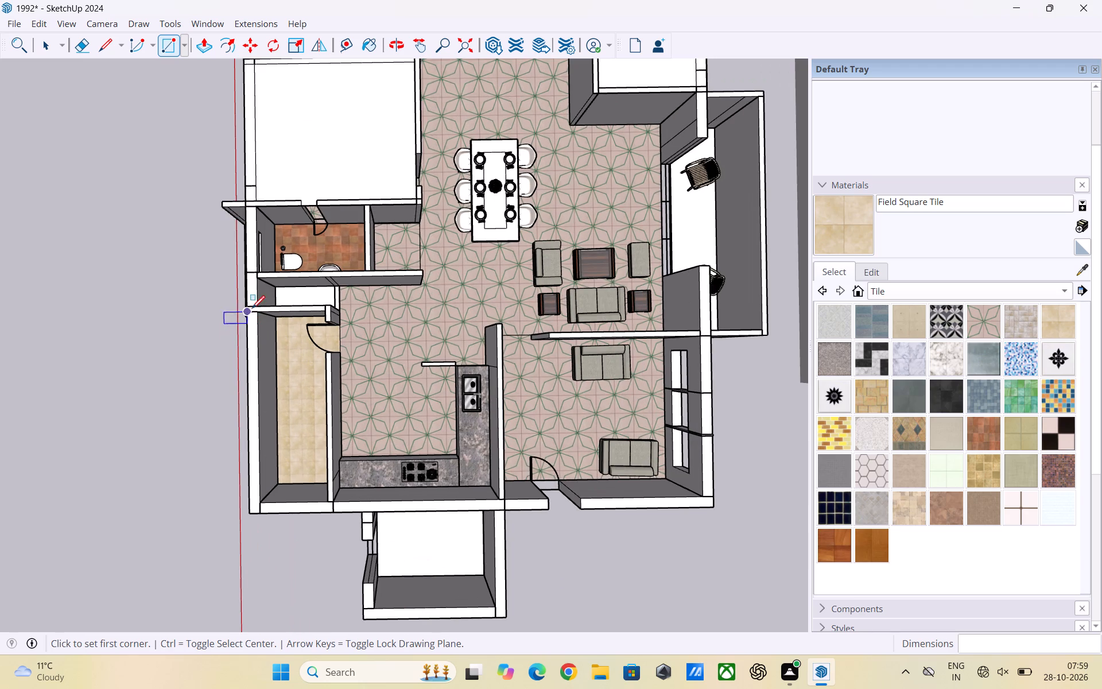
scroll(253, 296, up, 4)
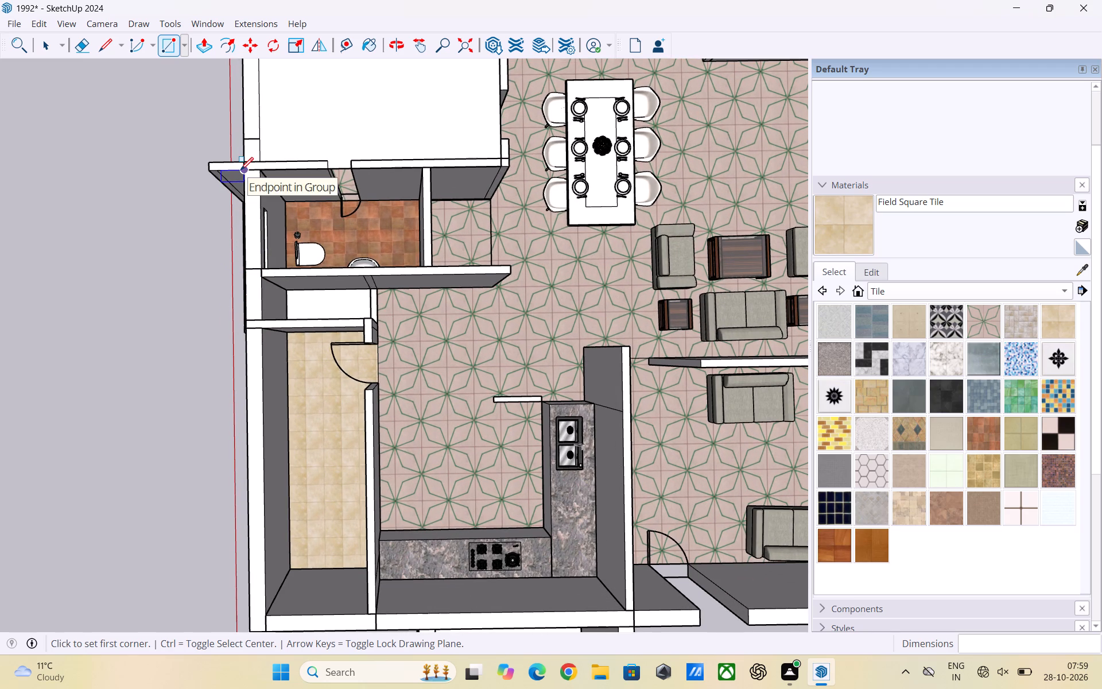
click(240, 170)
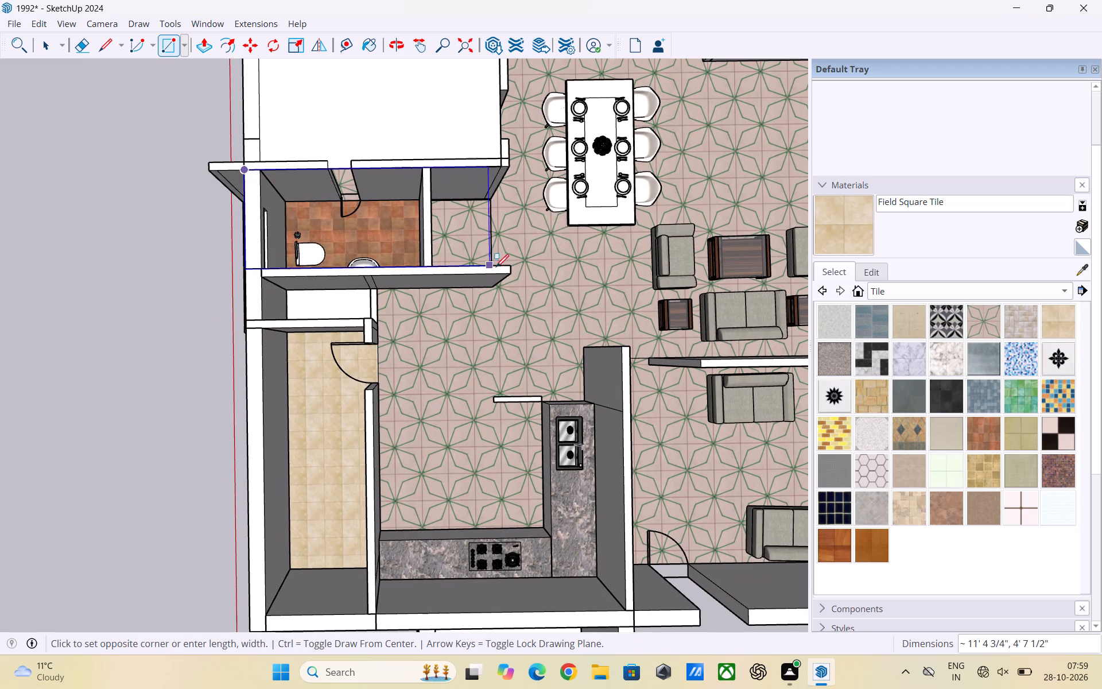
click(507, 269)
Draw wall-top rectangles over the beige-tiled utility strip, about 5' 10 1/2" by 16' 10 1/2", and over the adjoining kitchen.
scroll(449, 215, down, 2)
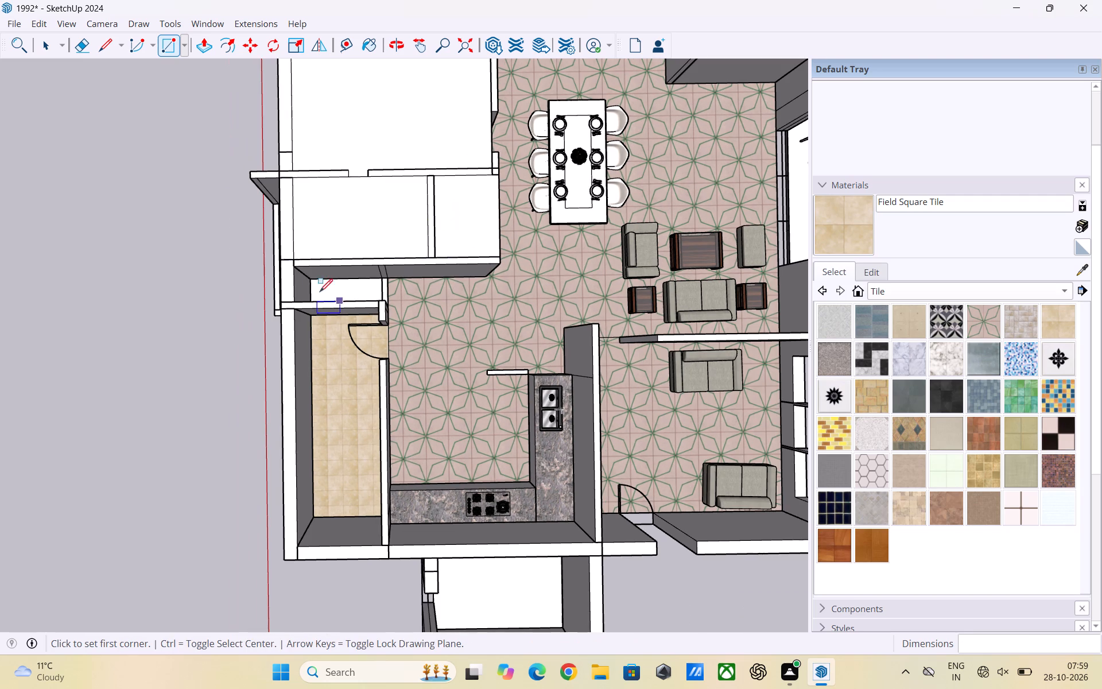
click(282, 262)
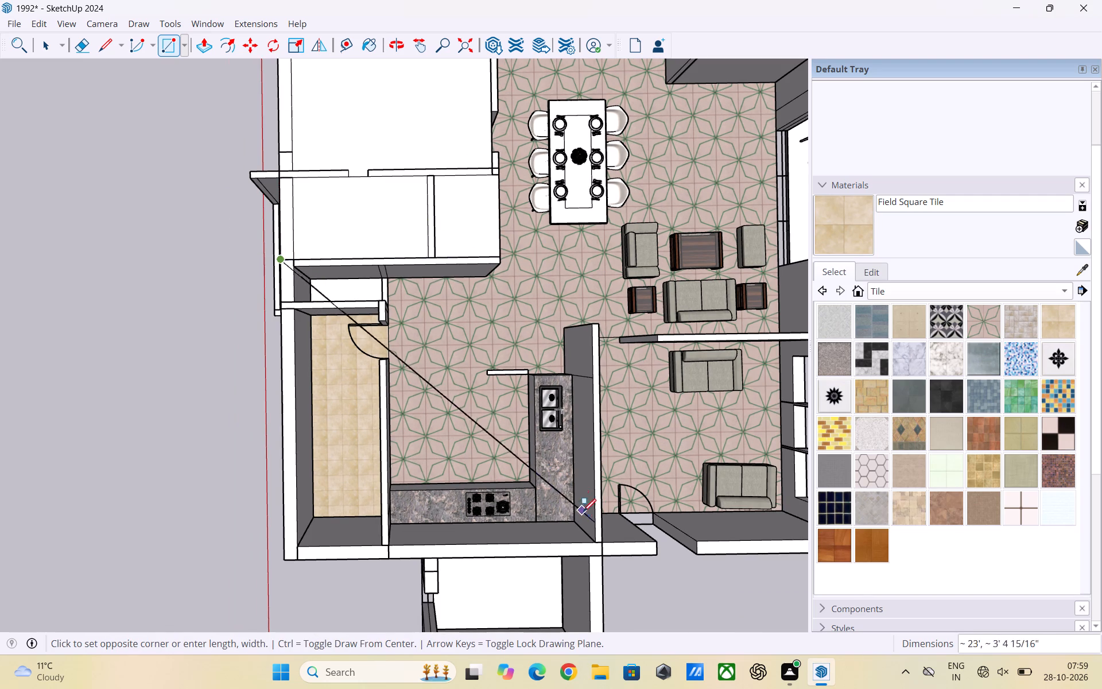
click(387, 555)
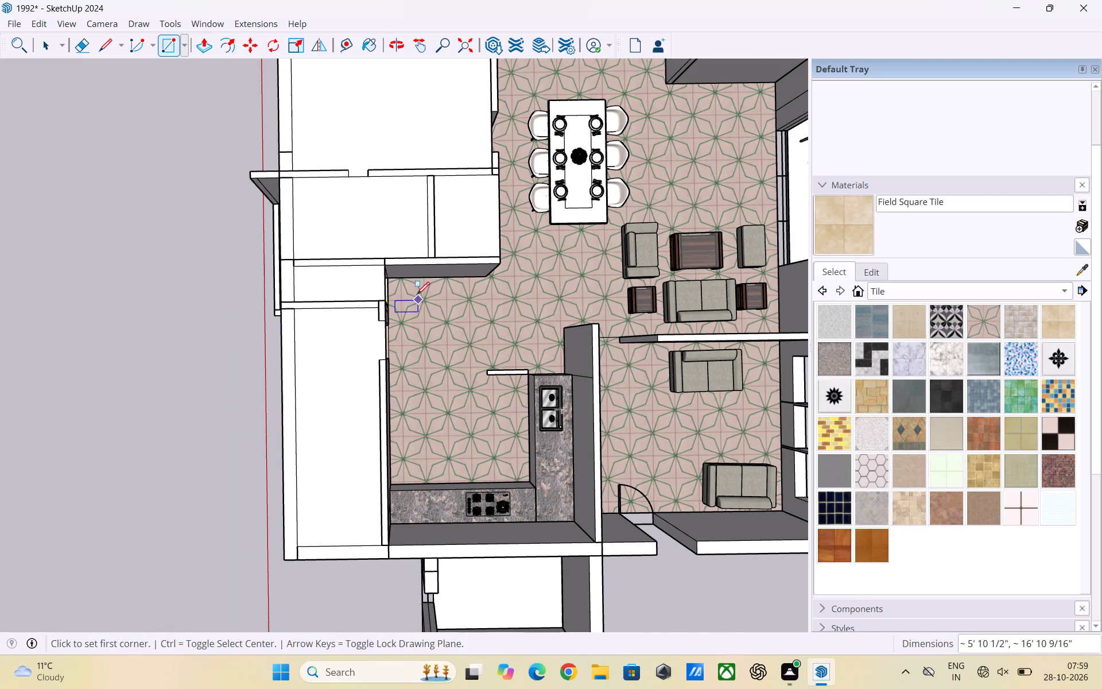
click(386, 260)
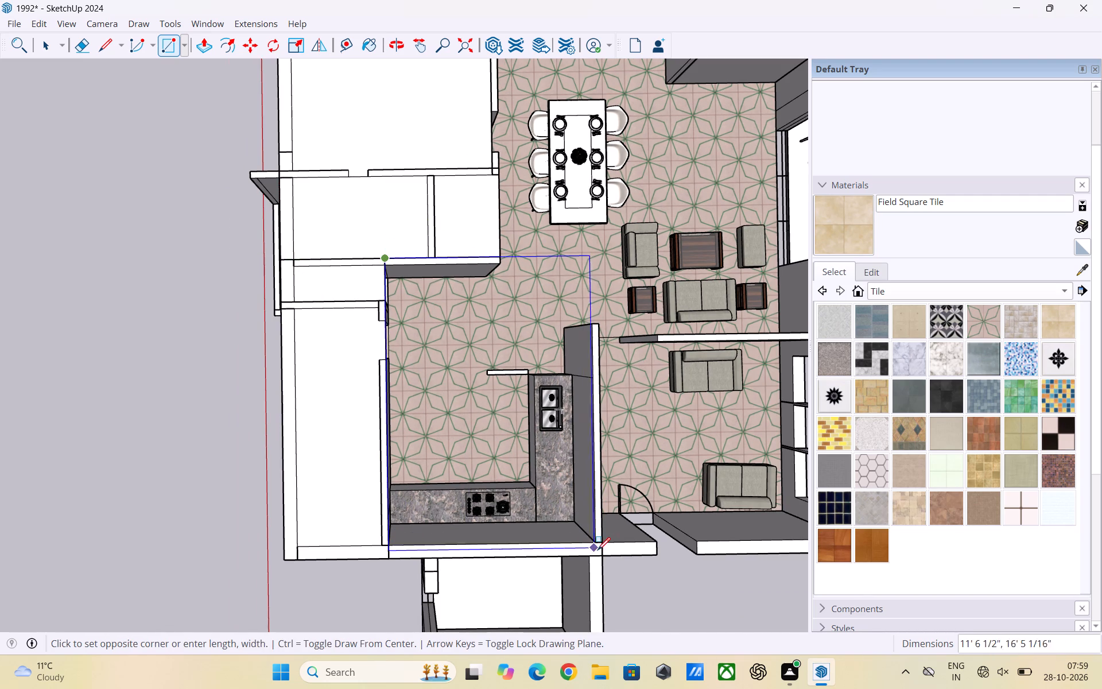
click(601, 553)
Draw a wall-top rectangle about 12' 3" by 15' over the entrance sitting room, from its outer corner to the kitchen wall.
scroll(104, 359, down, 3)
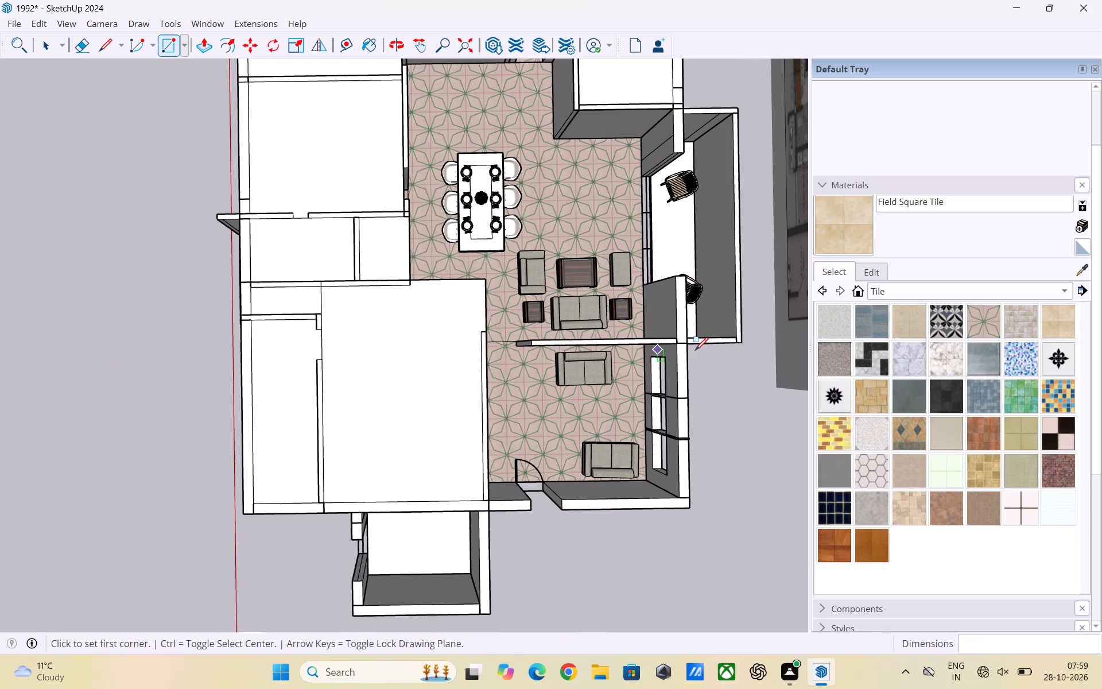
click(692, 512)
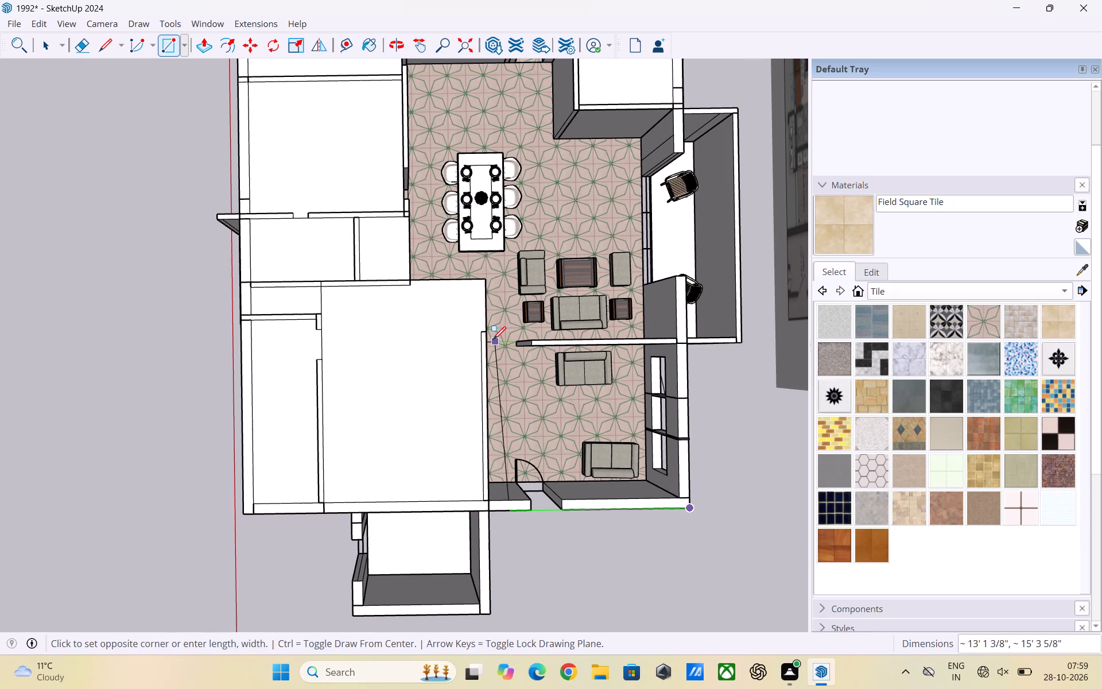
scroll(484, 340, up, 3)
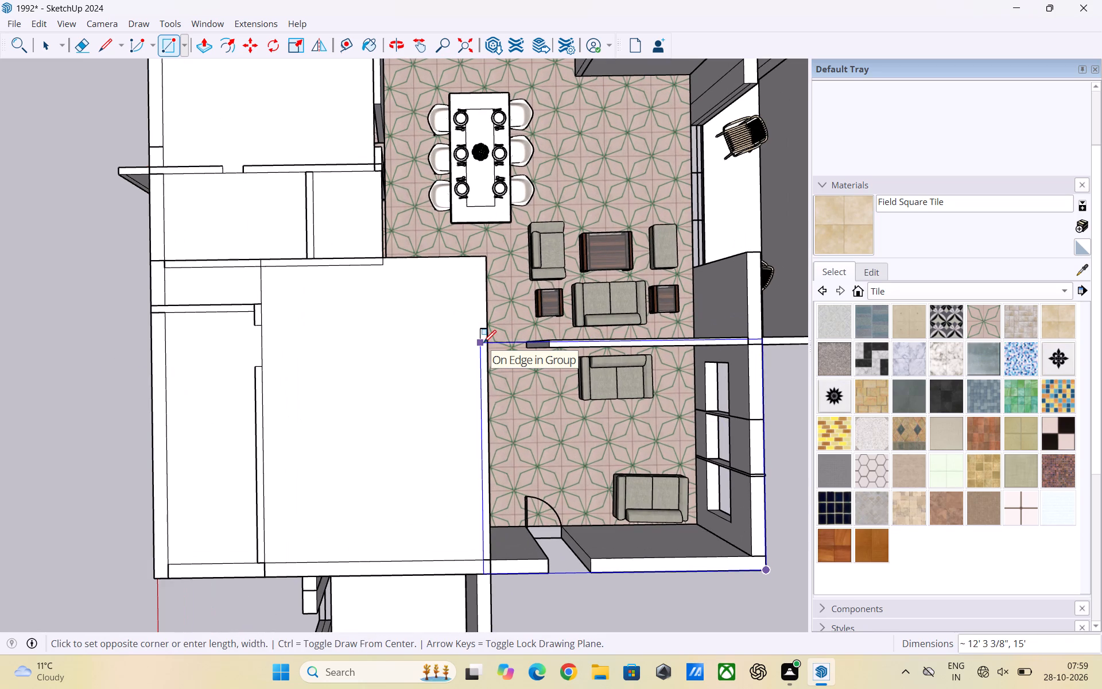
click(483, 339)
Draw a wall-top rectangle about 16' 9" by 4' 4" over the balcony with the two chairs.
scroll(395, 299, down, 9)
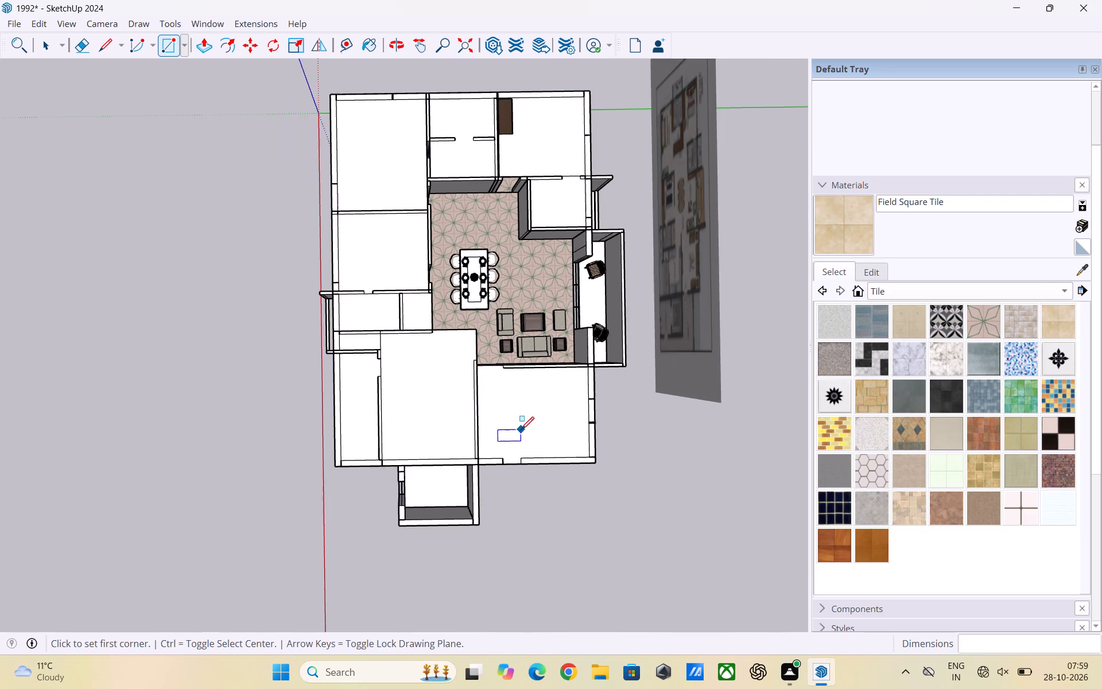
scroll(459, 188, up, 4)
scroll(357, 171, down, 3)
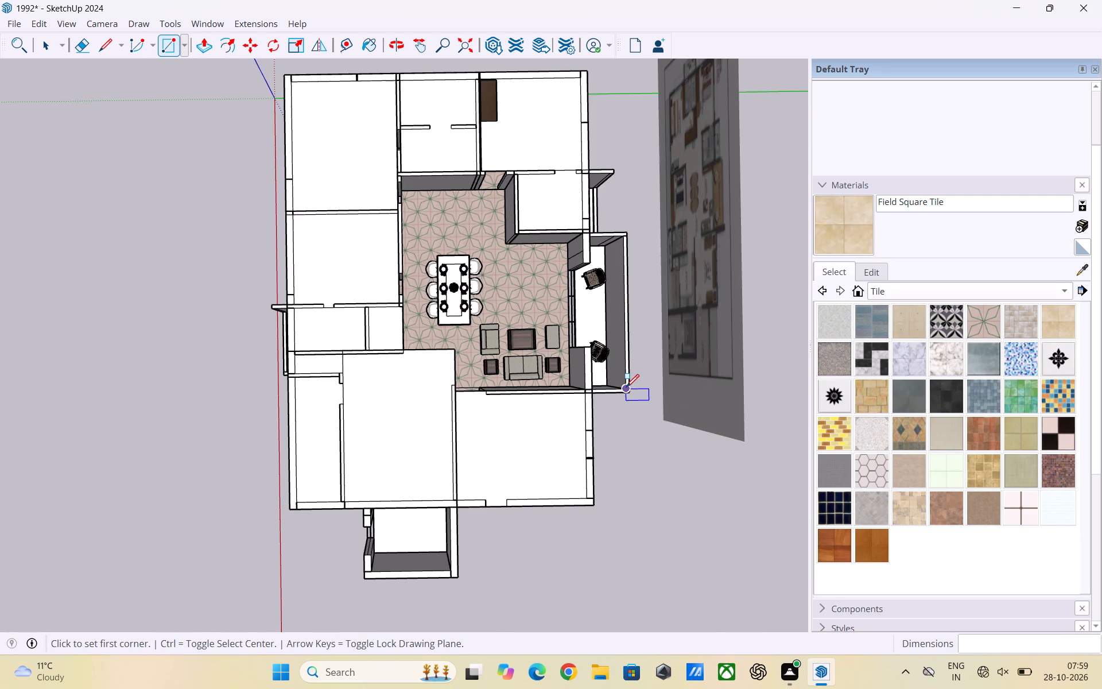
scroll(626, 387, up, 2)
click(632, 393)
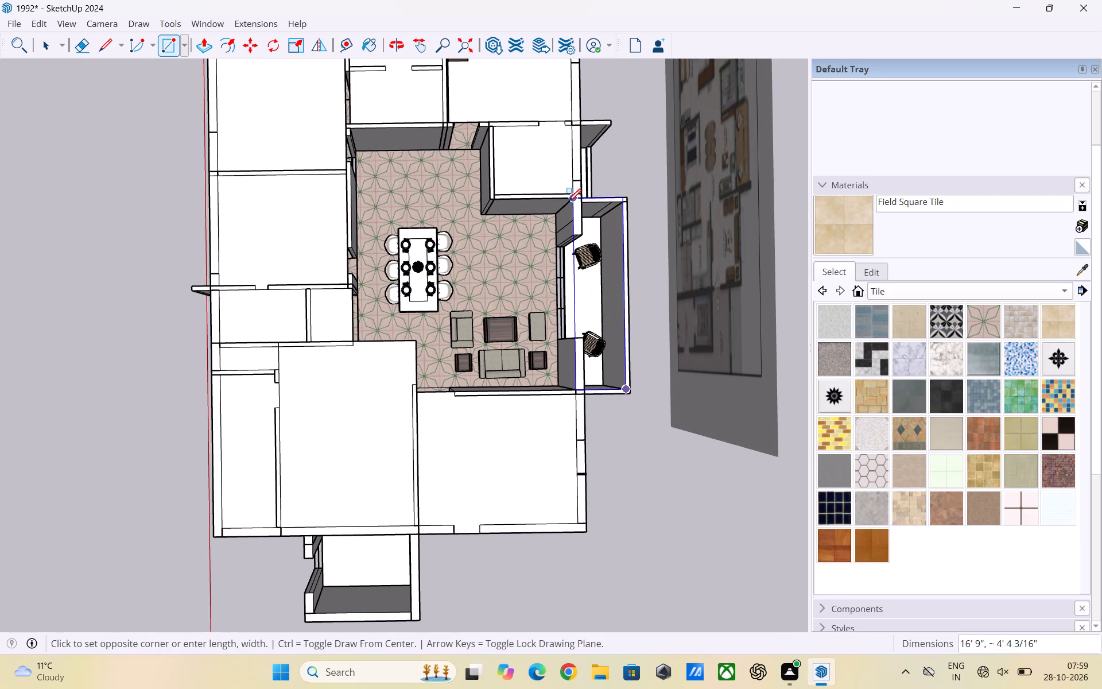
click(568, 202)
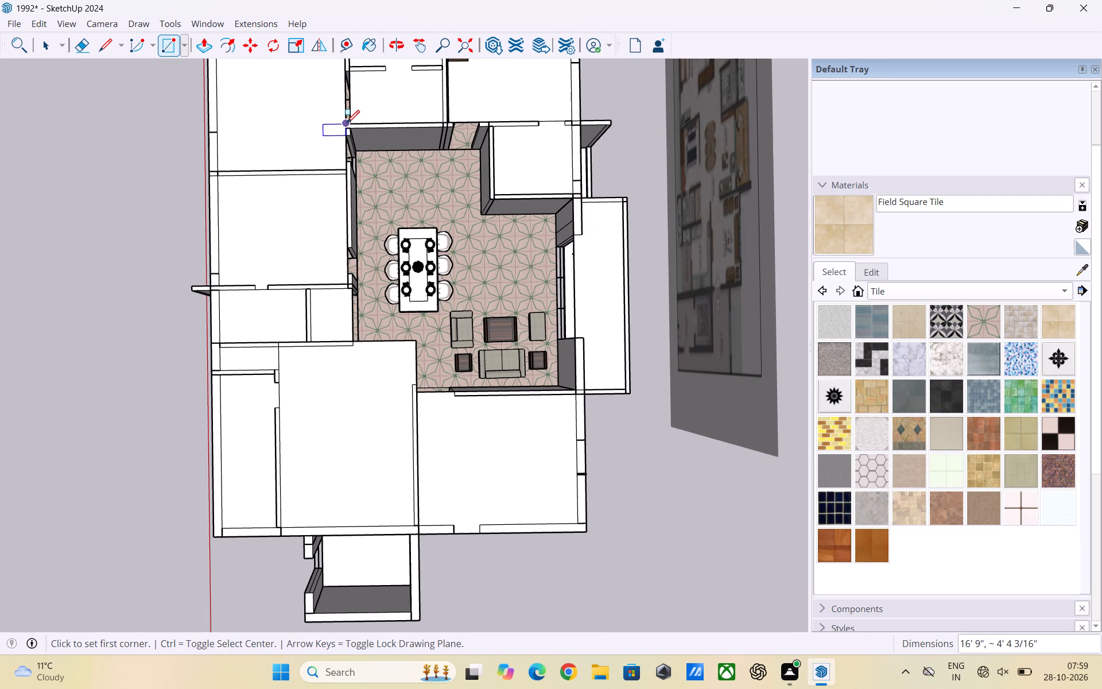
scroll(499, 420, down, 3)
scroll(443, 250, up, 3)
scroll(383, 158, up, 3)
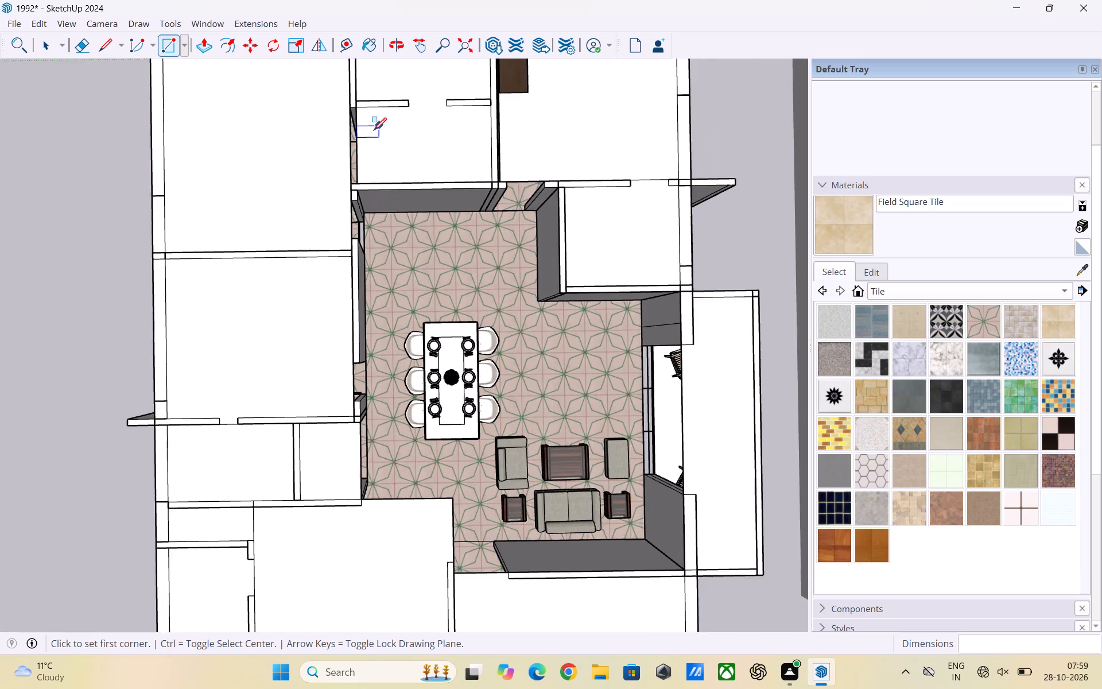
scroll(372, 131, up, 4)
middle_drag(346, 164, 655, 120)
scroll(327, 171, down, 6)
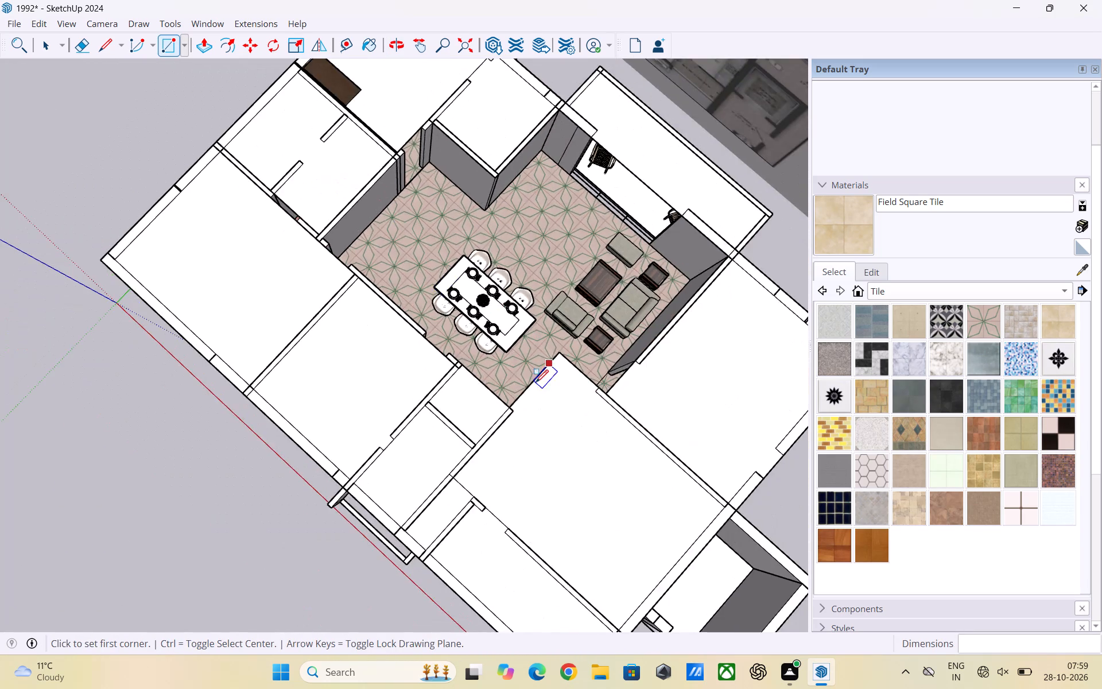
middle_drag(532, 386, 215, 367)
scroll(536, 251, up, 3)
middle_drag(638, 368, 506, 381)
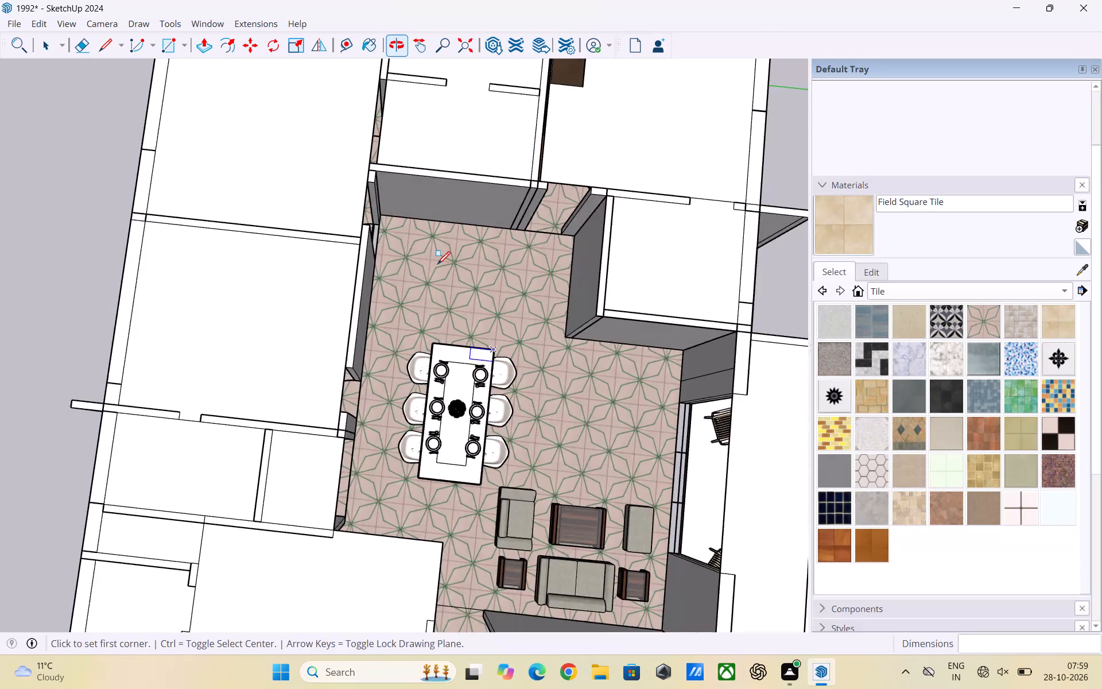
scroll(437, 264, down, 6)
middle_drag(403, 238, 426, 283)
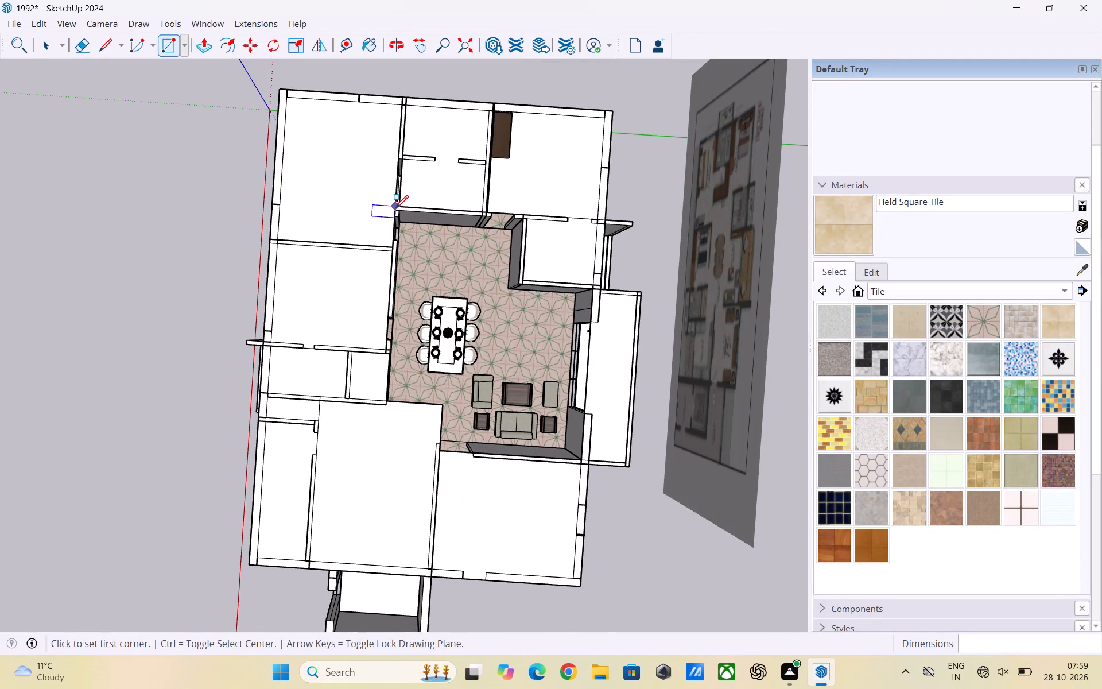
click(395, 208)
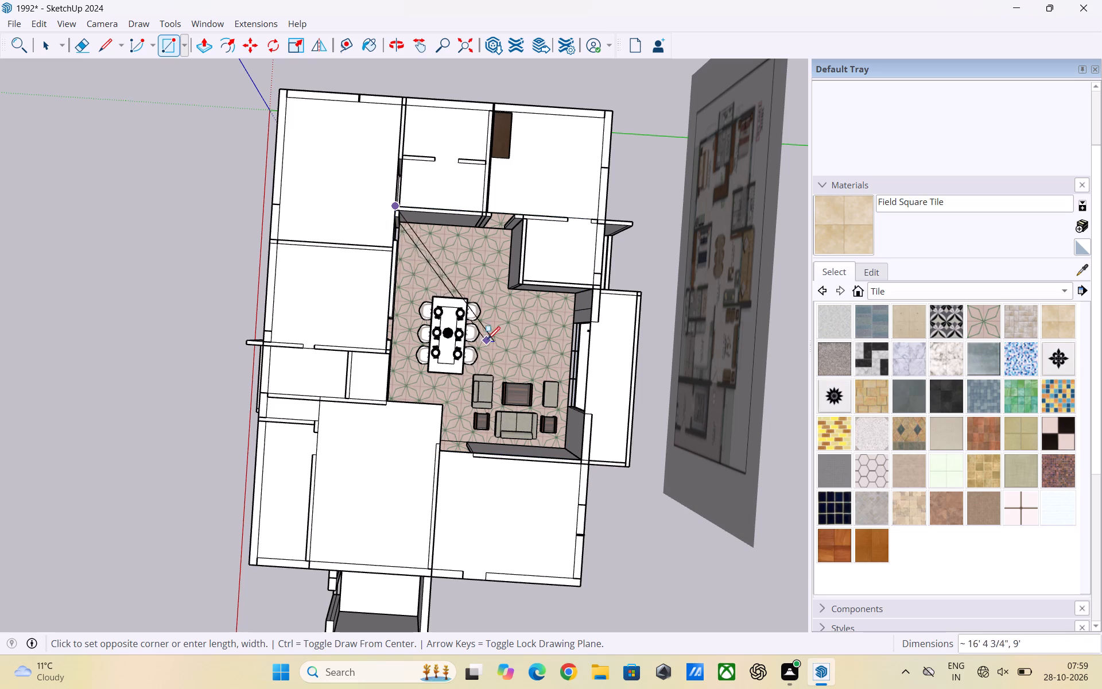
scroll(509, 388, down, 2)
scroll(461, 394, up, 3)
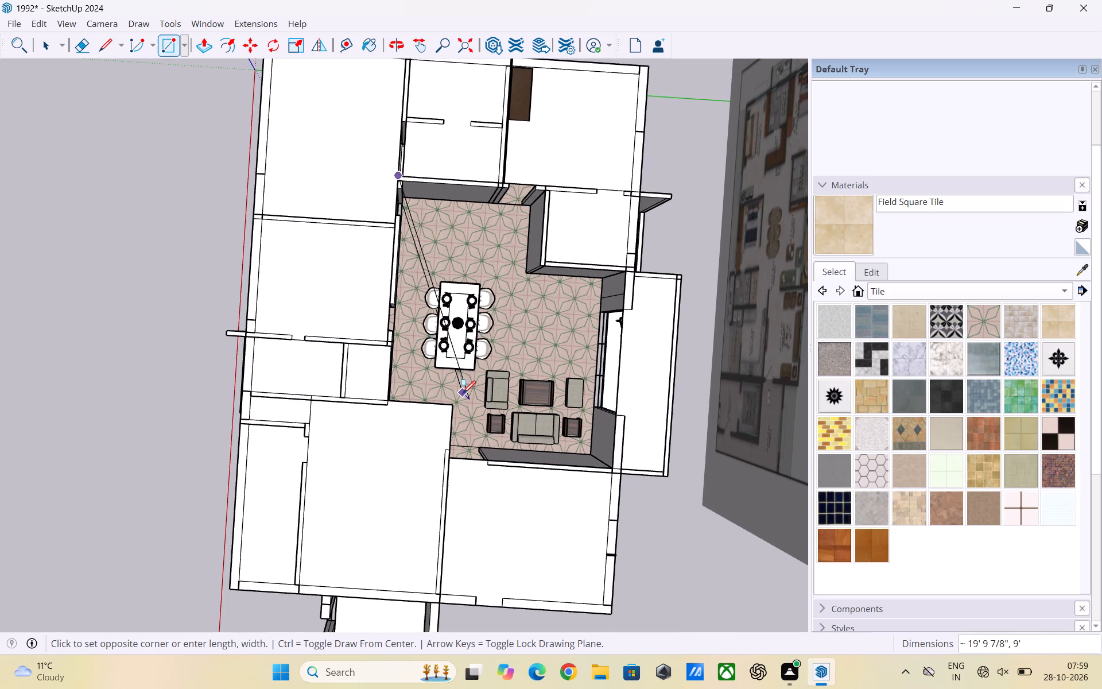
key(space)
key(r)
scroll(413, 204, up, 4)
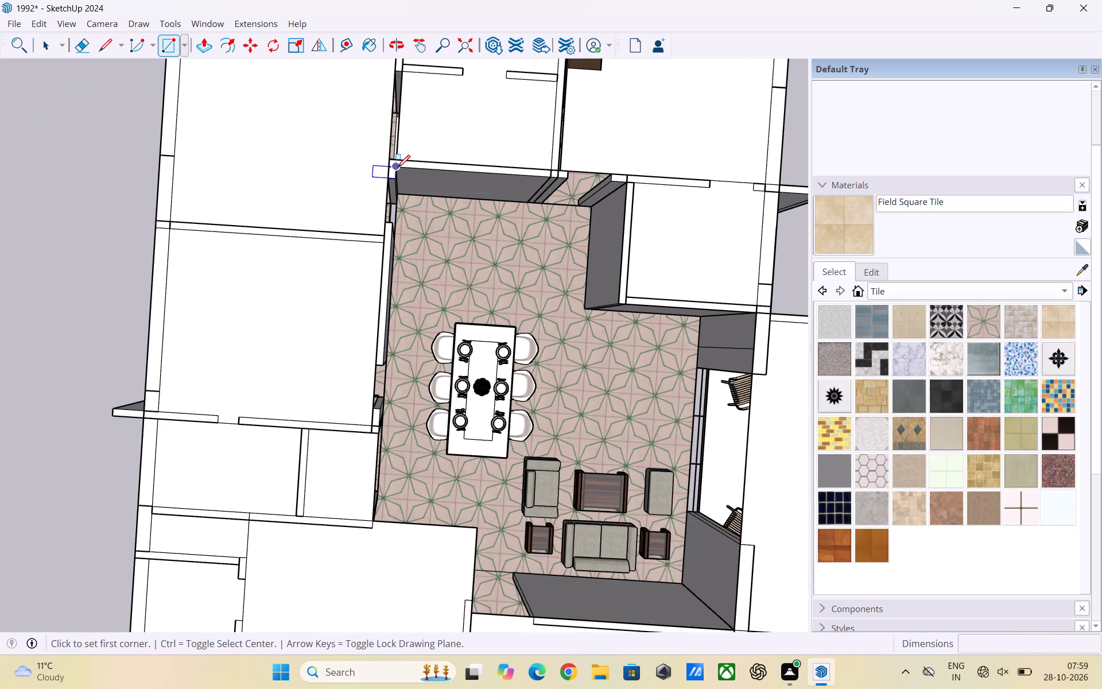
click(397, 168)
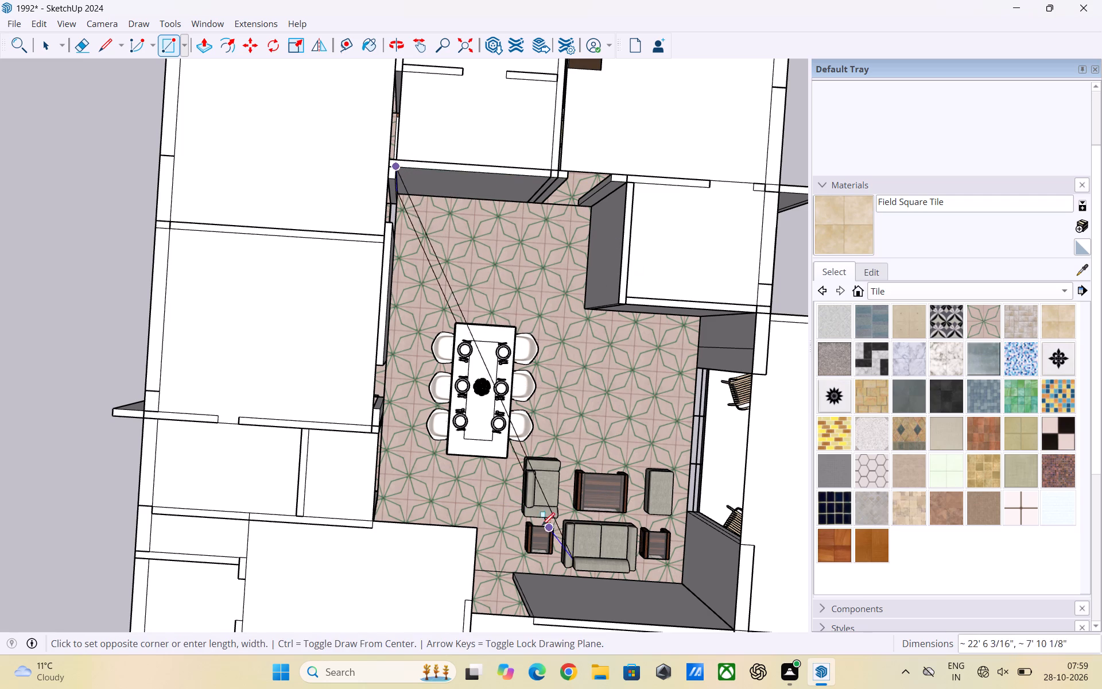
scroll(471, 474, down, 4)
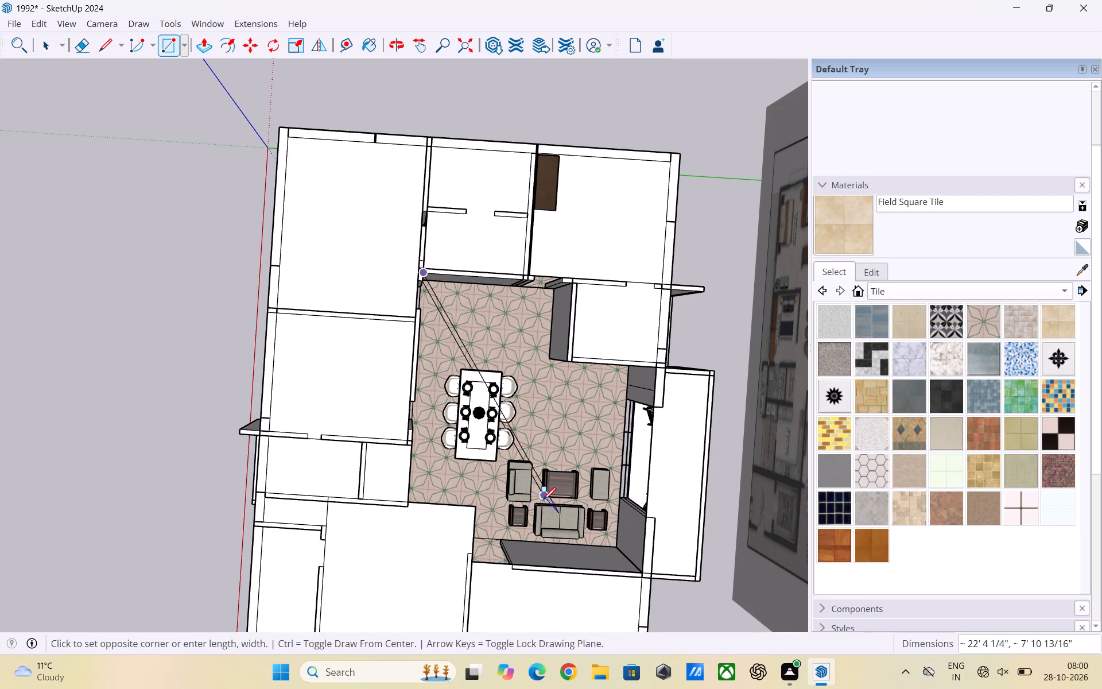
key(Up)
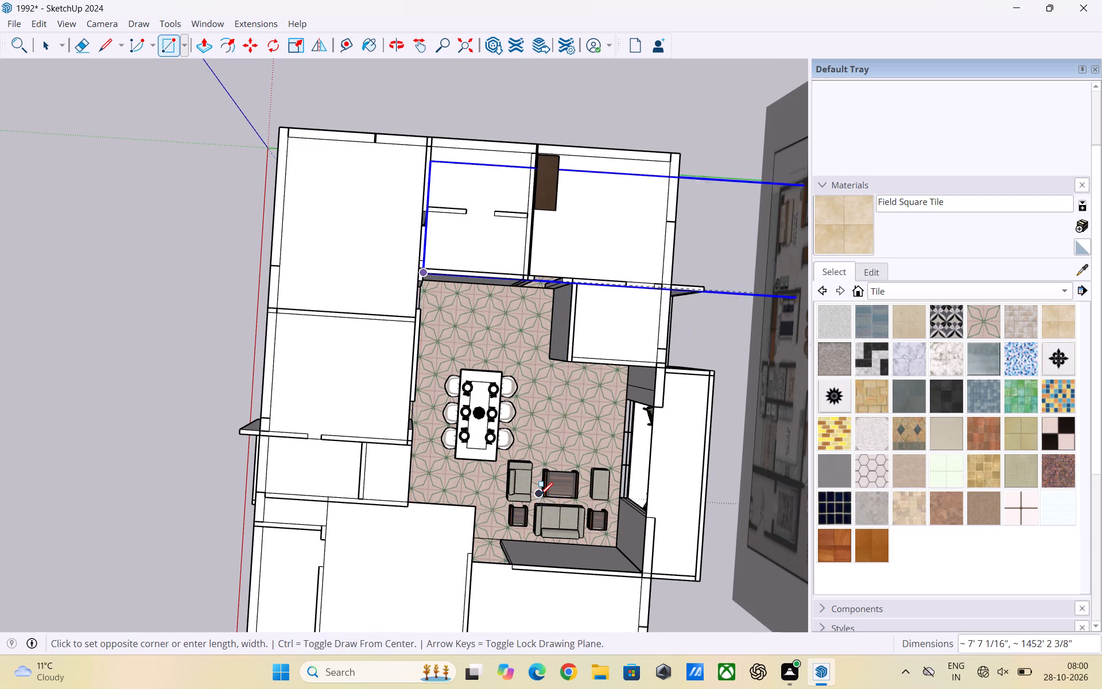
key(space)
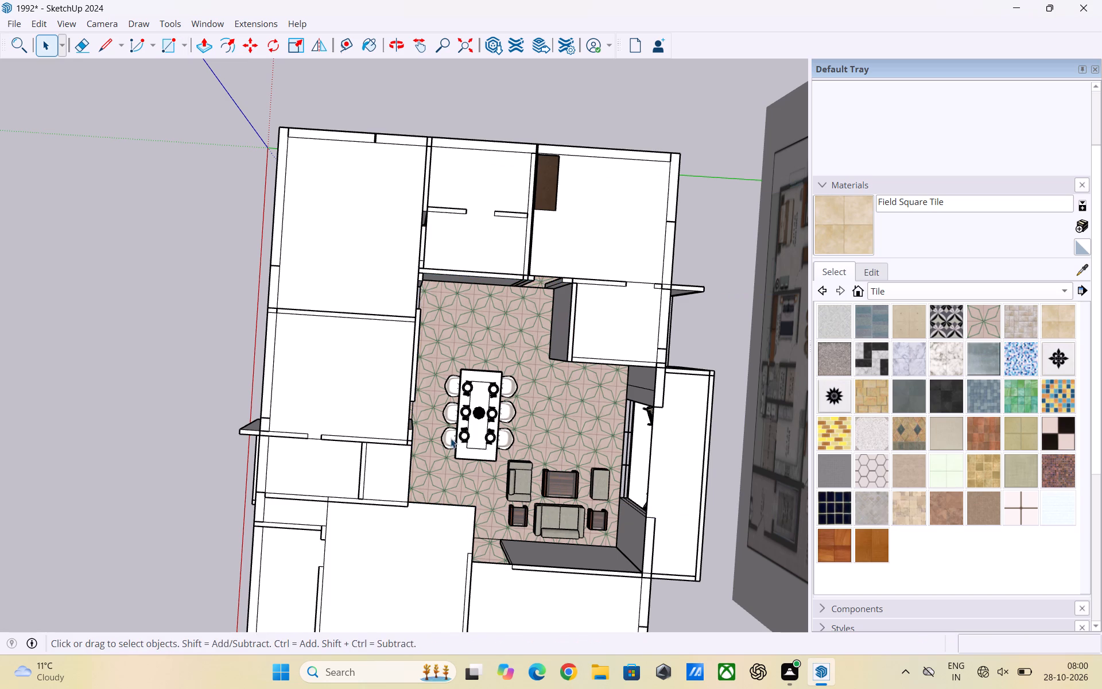
Draw a horizontal wall-top rectangle about 16' 9" by 13' 11" over the sofa area, from the balcony-side corner to across the dining table.
key(r)
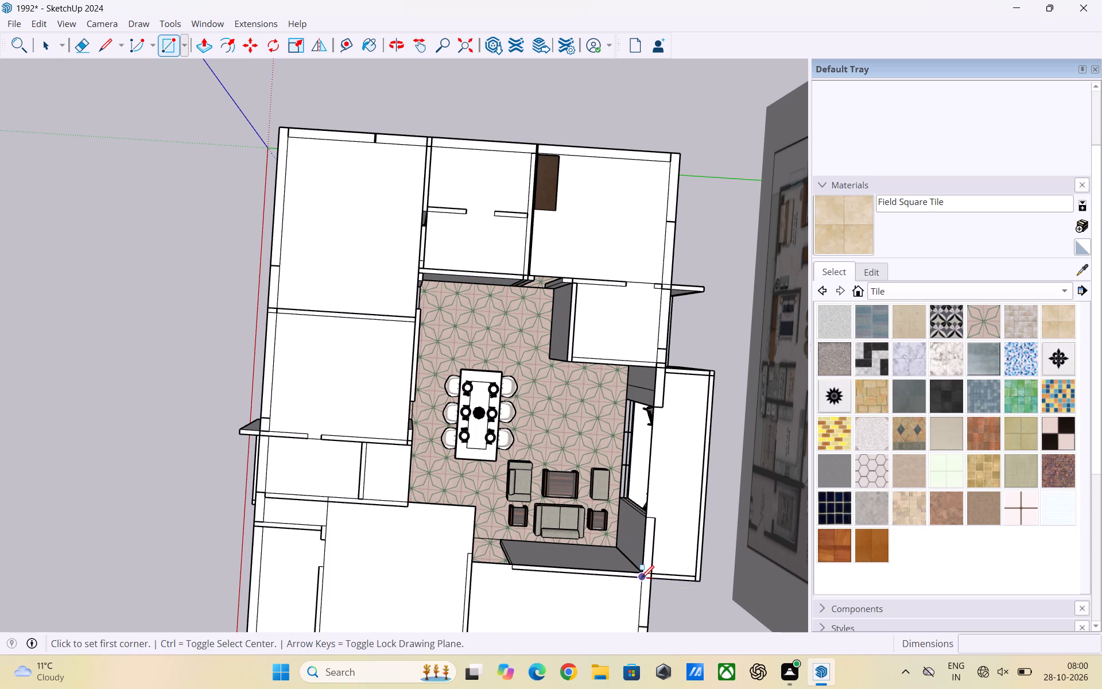
scroll(639, 577, up, 4)
middle_drag(639, 571, 626, 467)
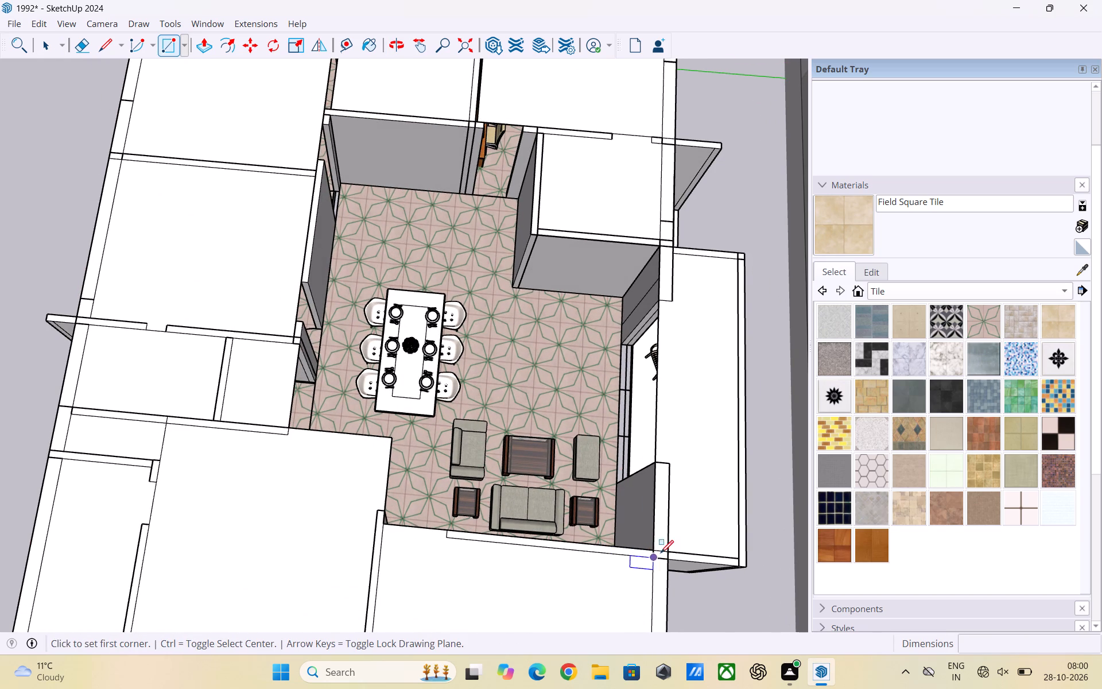
scroll(577, 557, down, 6)
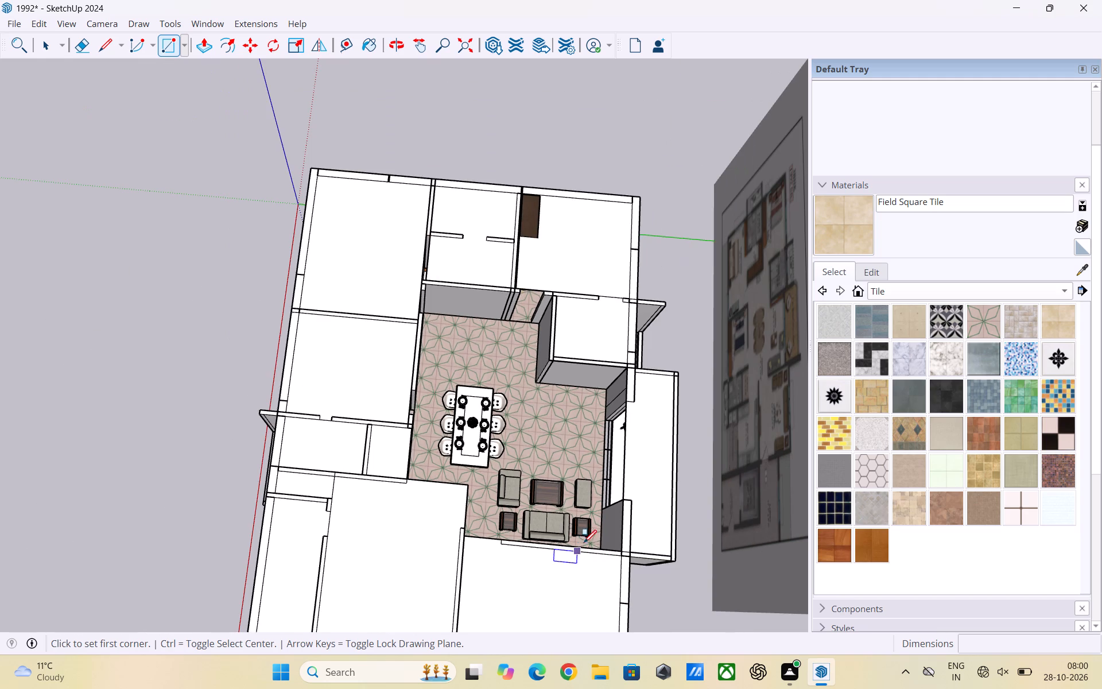
key(space)
key(r)
scroll(597, 536, up, 3)
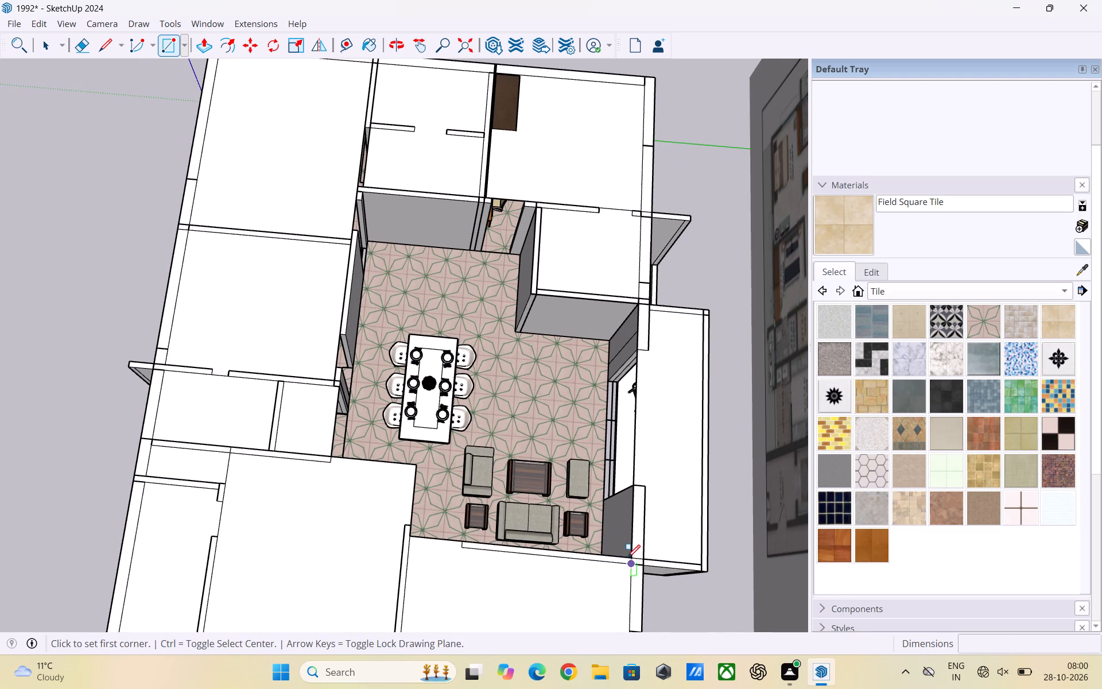
scroll(631, 558, up, 3)
click(633, 557)
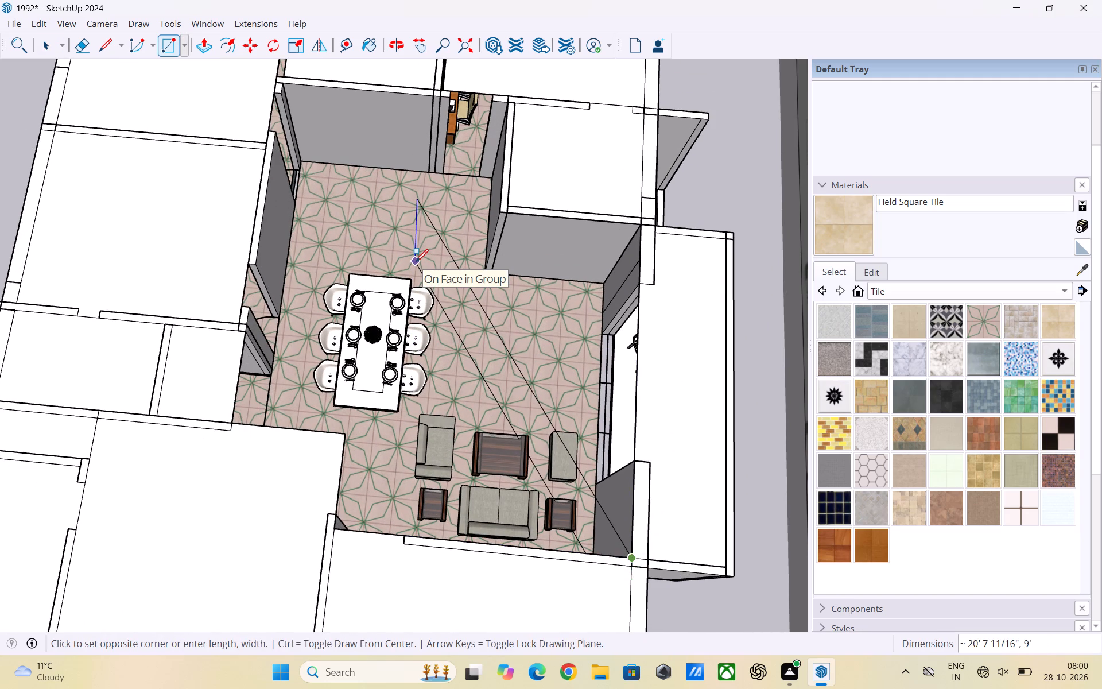
key(r)
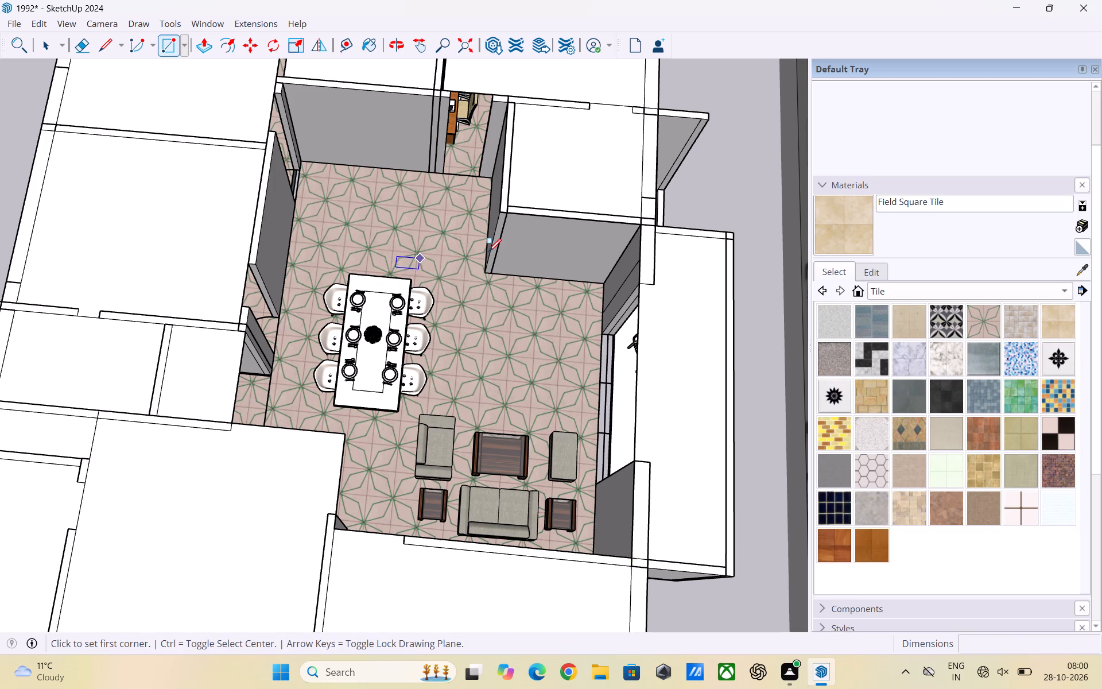
scroll(508, 463, down, 2)
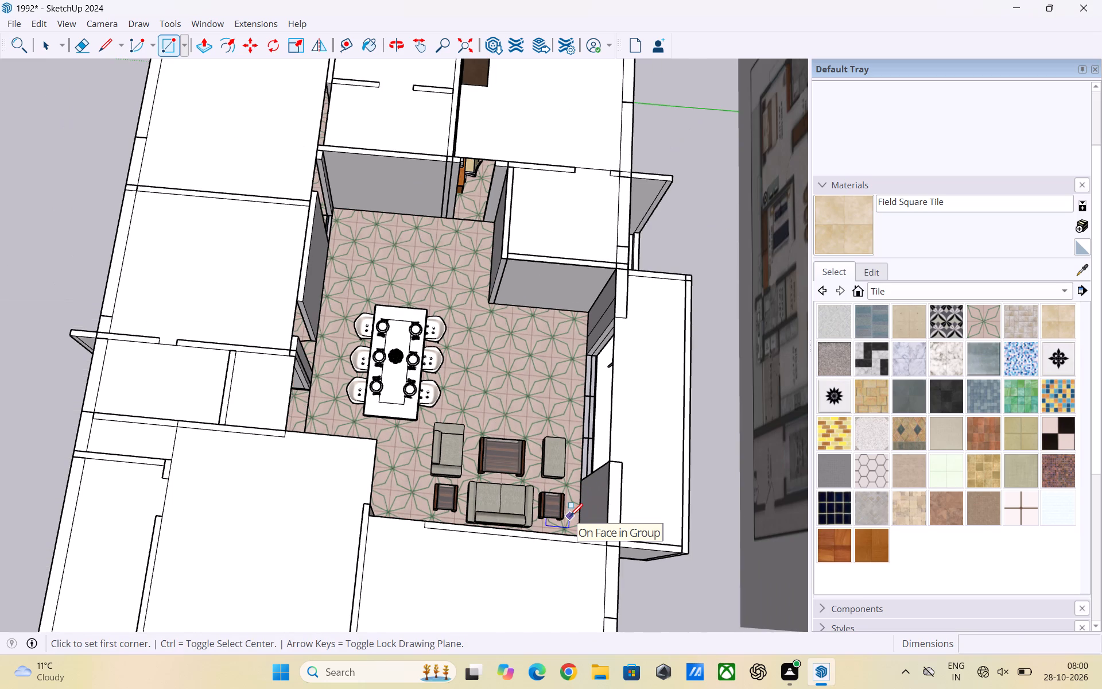
key(r)
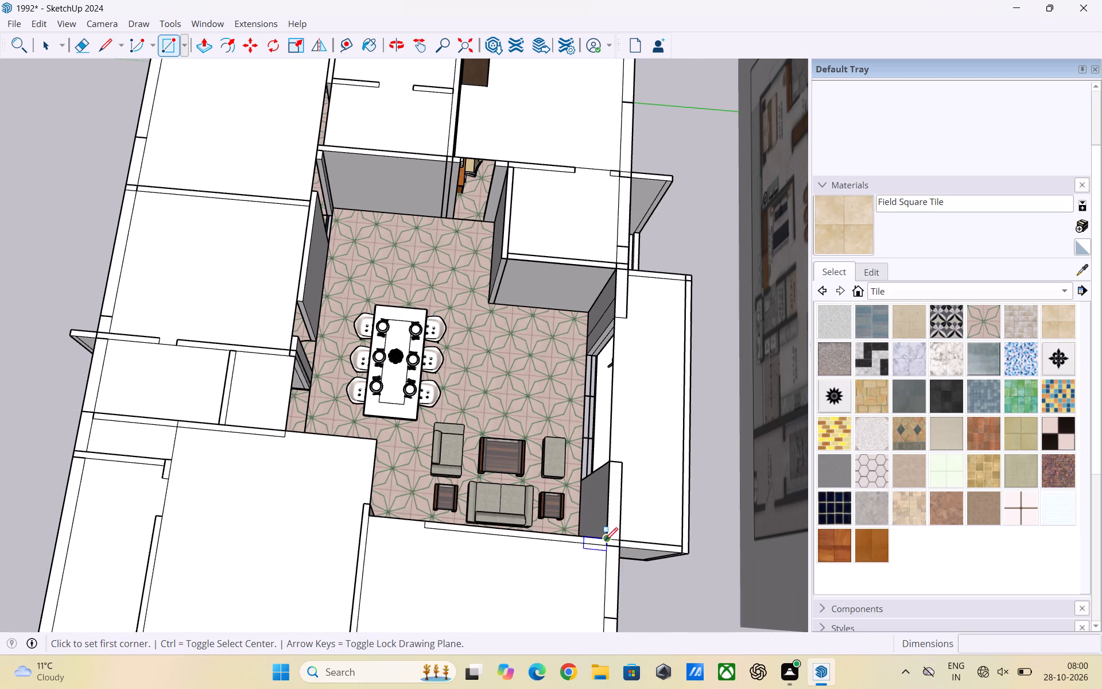
click(605, 540)
key(Up)
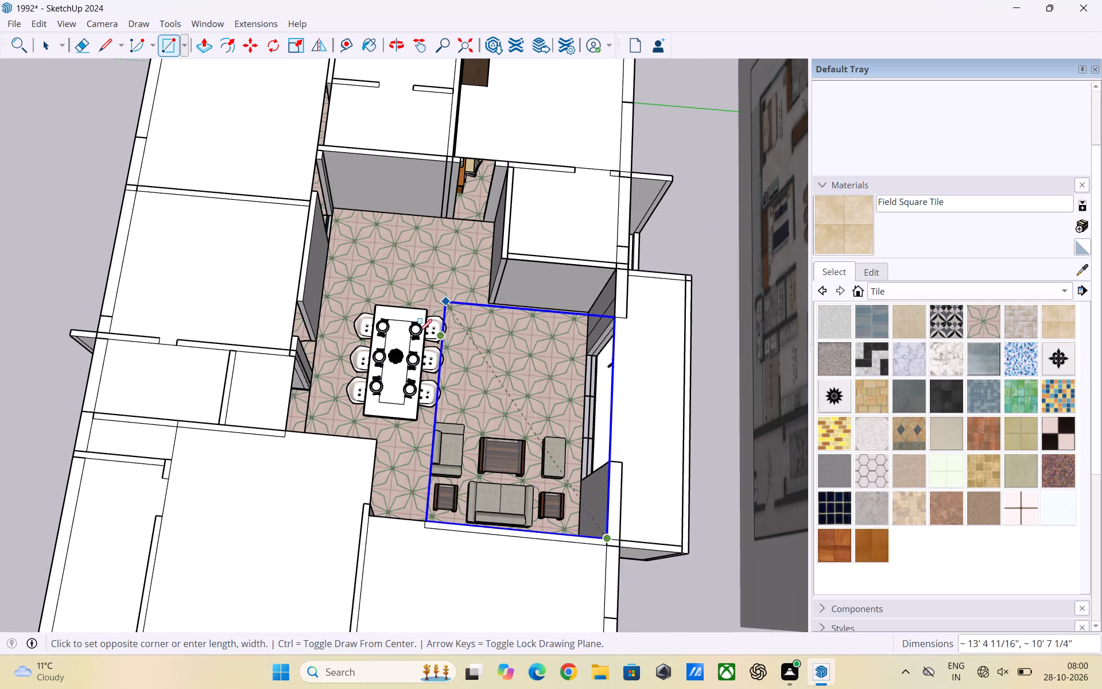
click(398, 295)
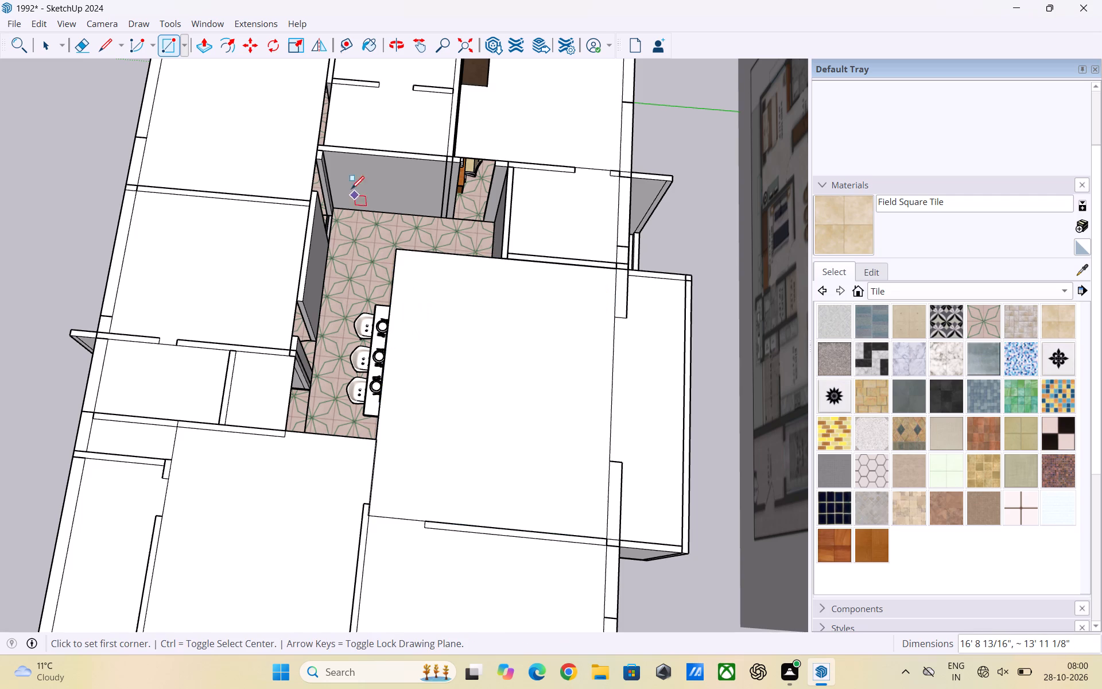
Draw a wall-top rectangle about 12' 1 1/2" by 6' 4 1/2" over the hall end beyond the dining table, between the surrounding walls.
scroll(320, 146, up, 2)
middle_drag(324, 158, 333, 222)
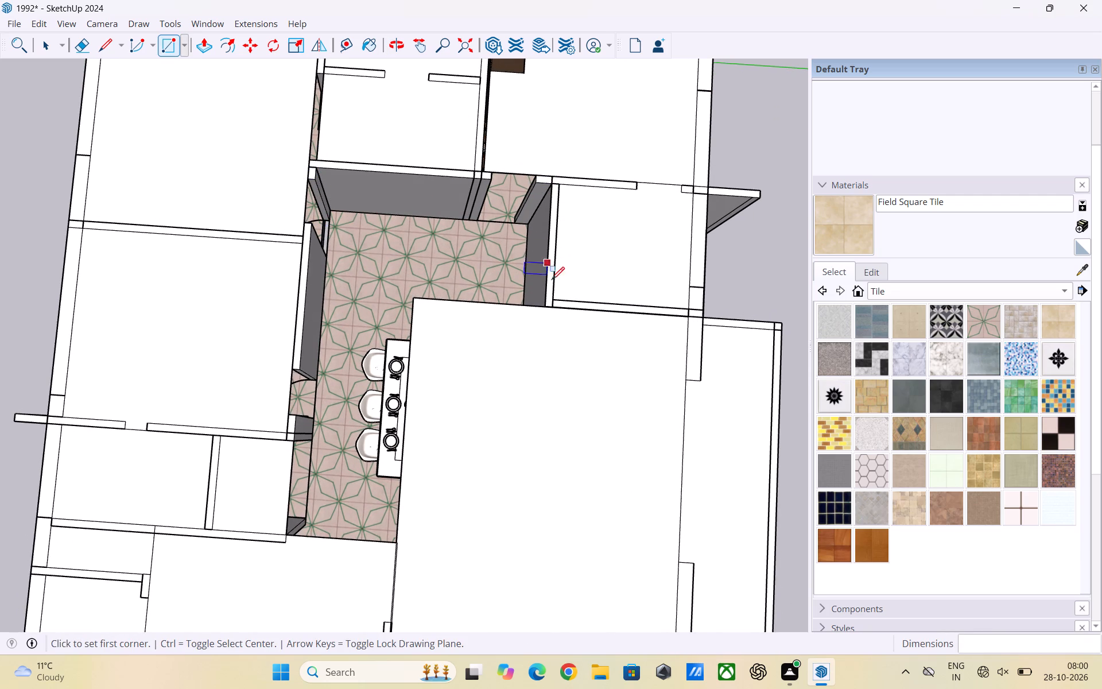
click(545, 308)
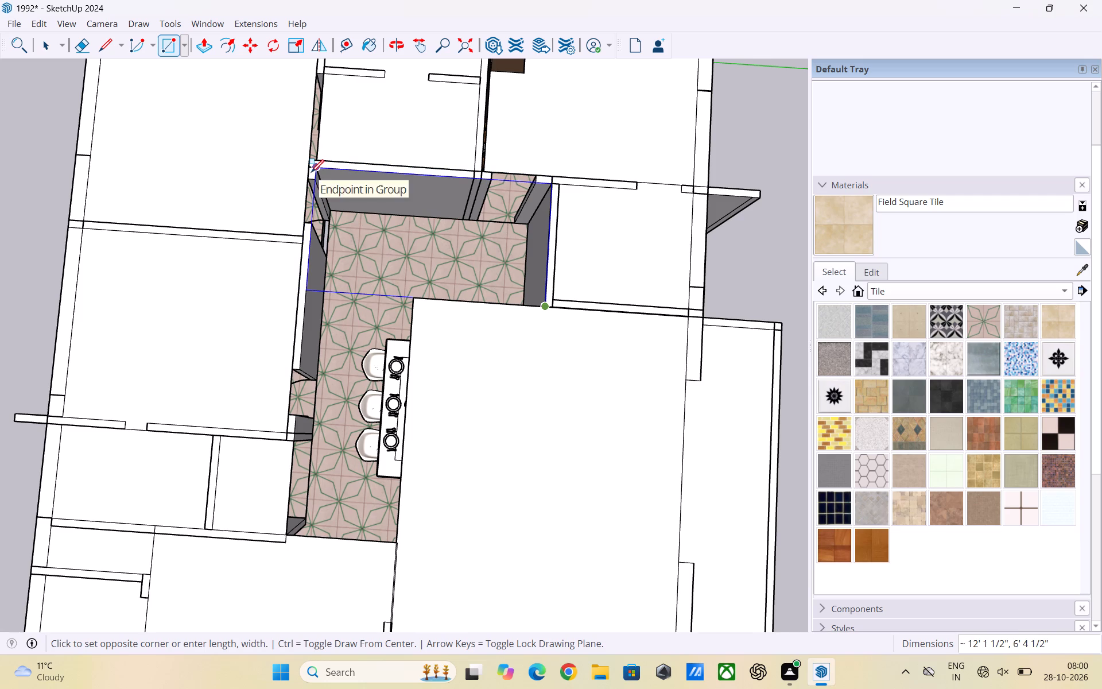
click(311, 172)
Draw a wall-top rectangle about 12' 1 1/2" by 5' 5" over the remaining open strip beside the dining table.
scroll(397, 193, down, 5)
scroll(388, 413, up, 2)
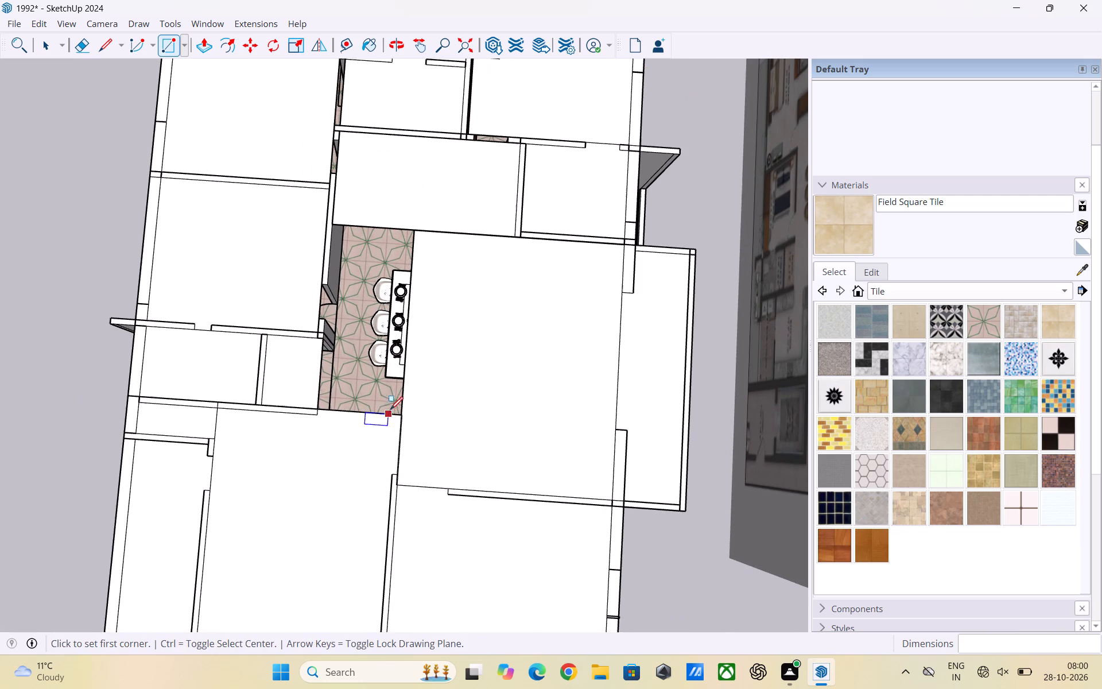
click(400, 414)
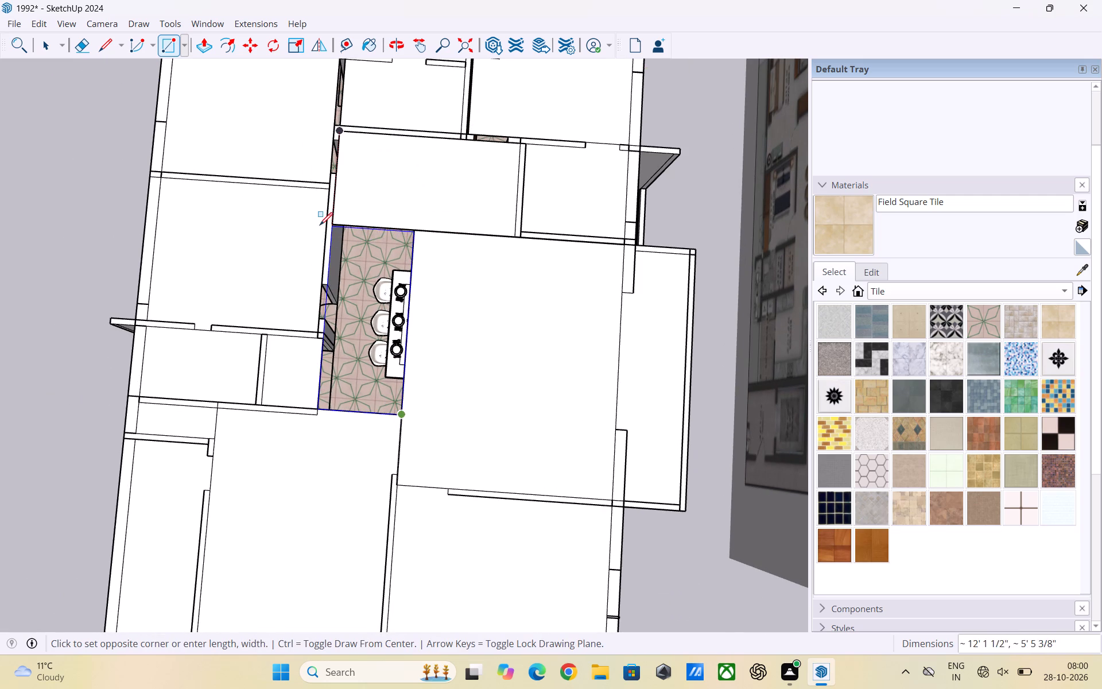
click(332, 225)
scroll(368, 338, down, 3)
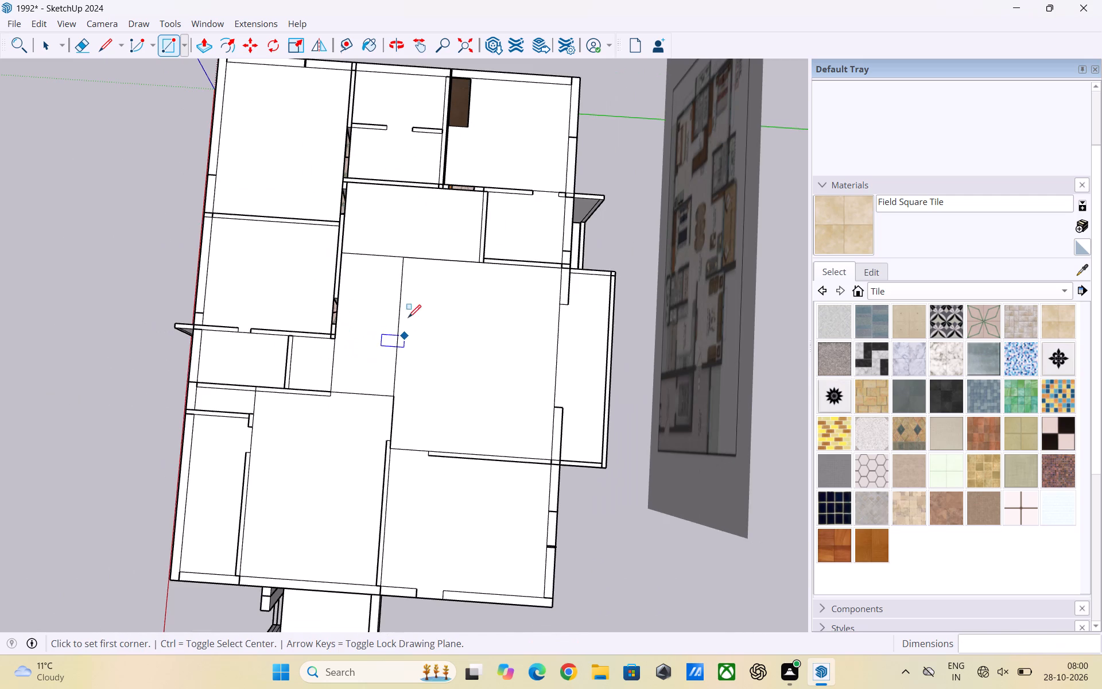
Examine the wall-top faces for remaining gaps along the inner walls and door openings.
scroll(347, 180, up, 2)
key(space)
scroll(612, 323, up, 3)
scroll(633, 346, down, 7)
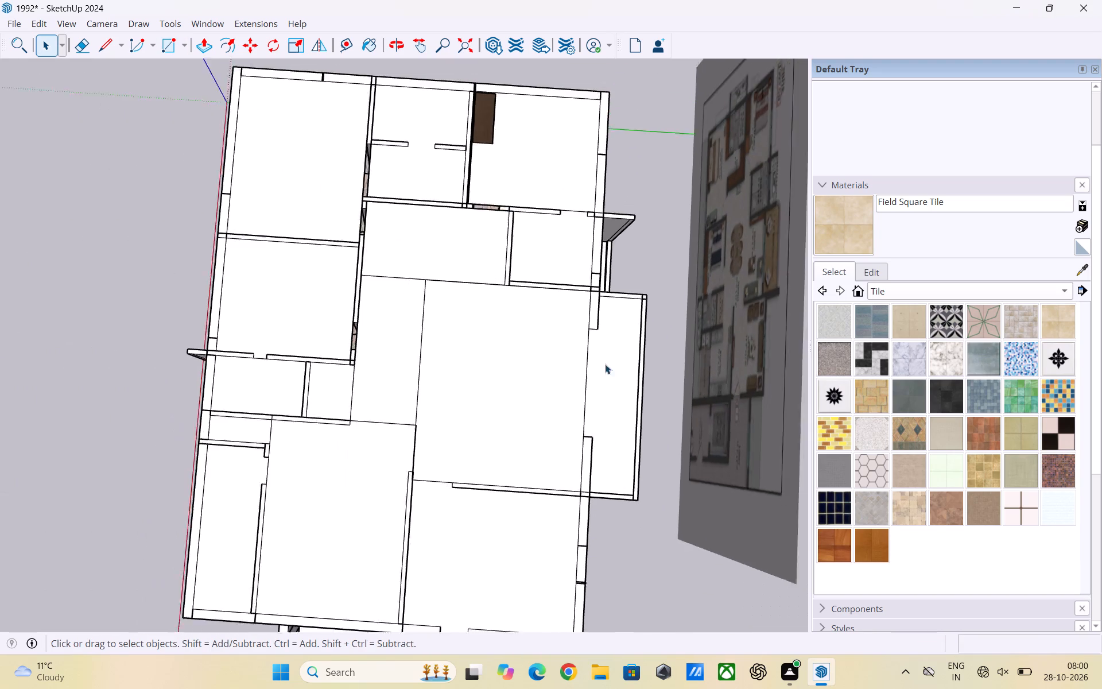
middle_drag(513, 338, 506, 199)
scroll(521, 170, up, 3)
middle_drag(579, 299, 338, 278)
scroll(360, 239, down, 1)
scroll(402, 257, up, 3)
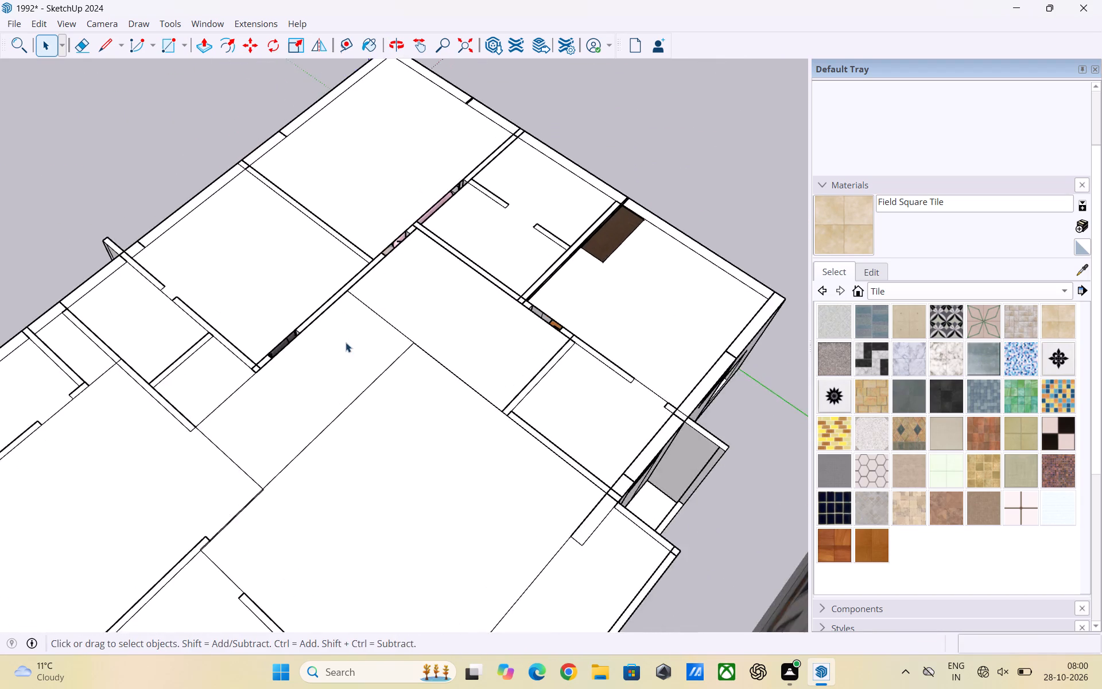
scroll(334, 335, up, 1)
middle_drag(334, 335, 316, 249)
scroll(364, 202, up, 7)
middle_drag(444, 222, 486, 193)
scroll(471, 220, up, 4)
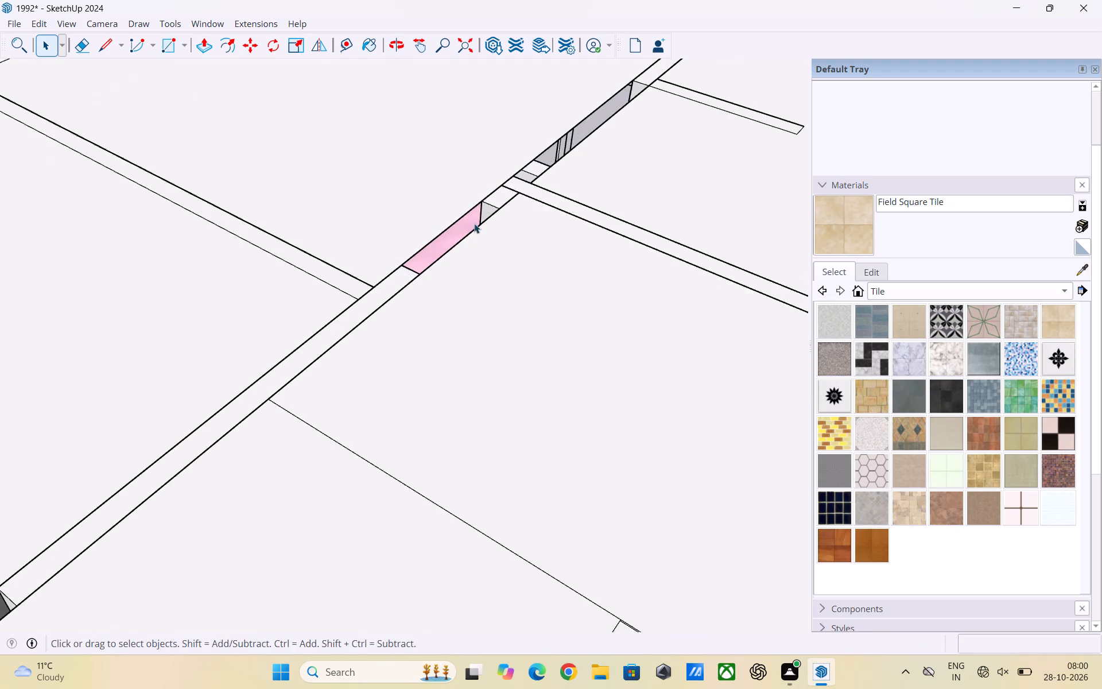
scroll(474, 223, up, 2)
middle_drag(472, 226, 412, 210)
scroll(577, 221, down, 7)
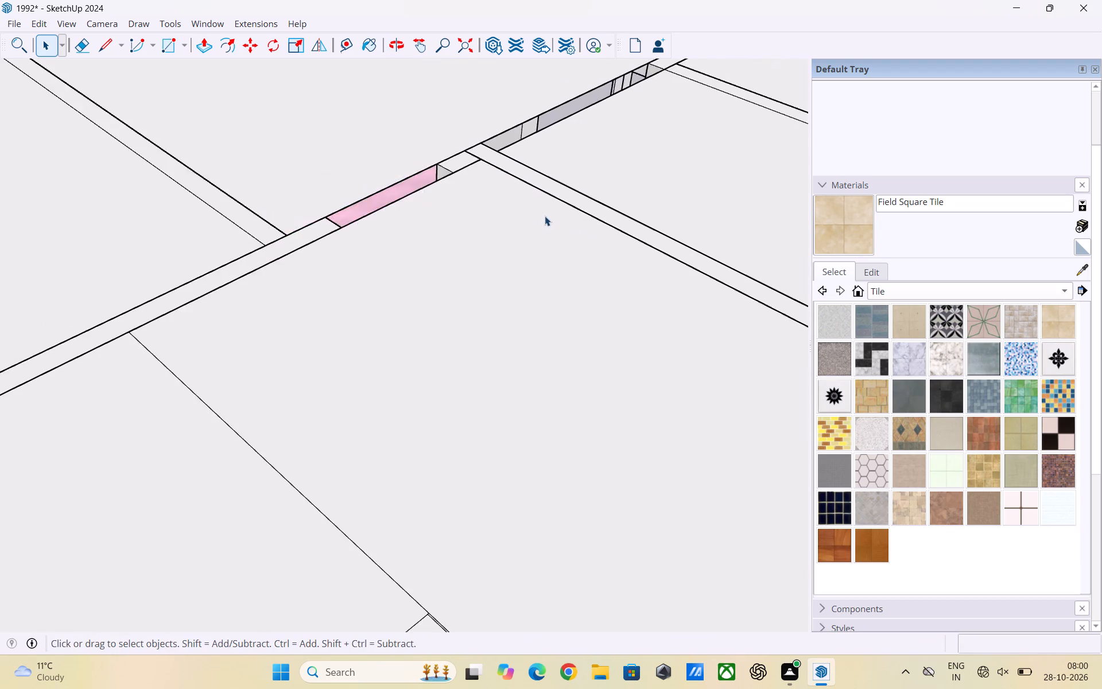
scroll(545, 216, down, 2)
scroll(487, 226, down, 8)
scroll(207, 257, up, 3)
scroll(177, 242, down, 4)
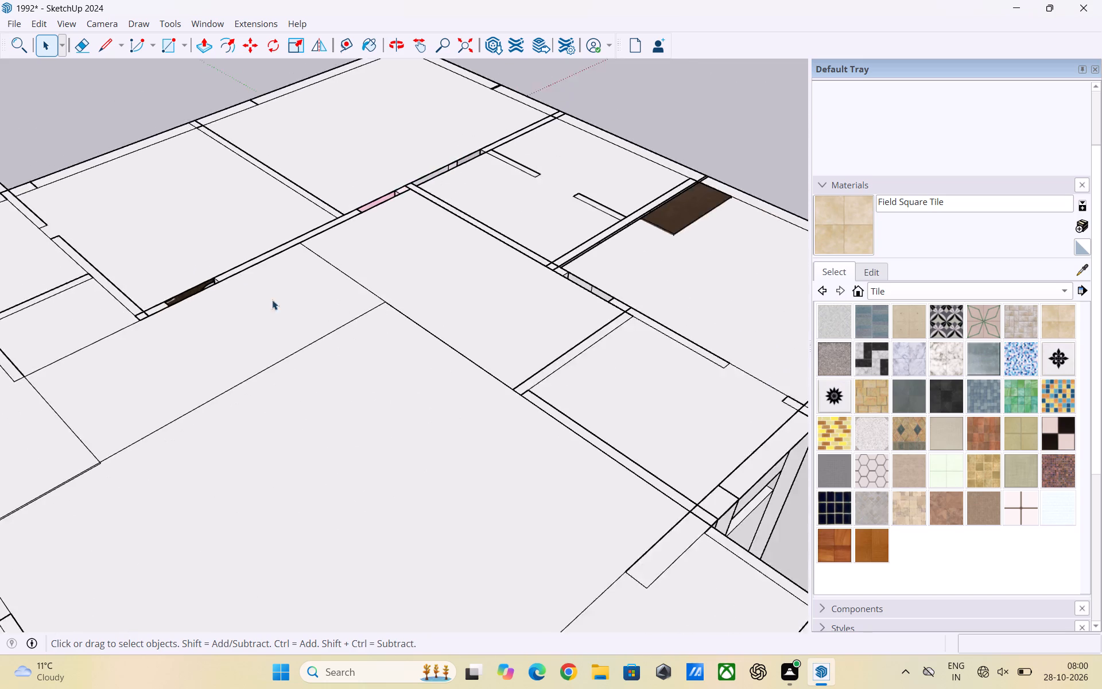
scroll(272, 300, down, 10)
middle_drag(372, 328, 428, 497)
scroll(483, 273, up, 2)
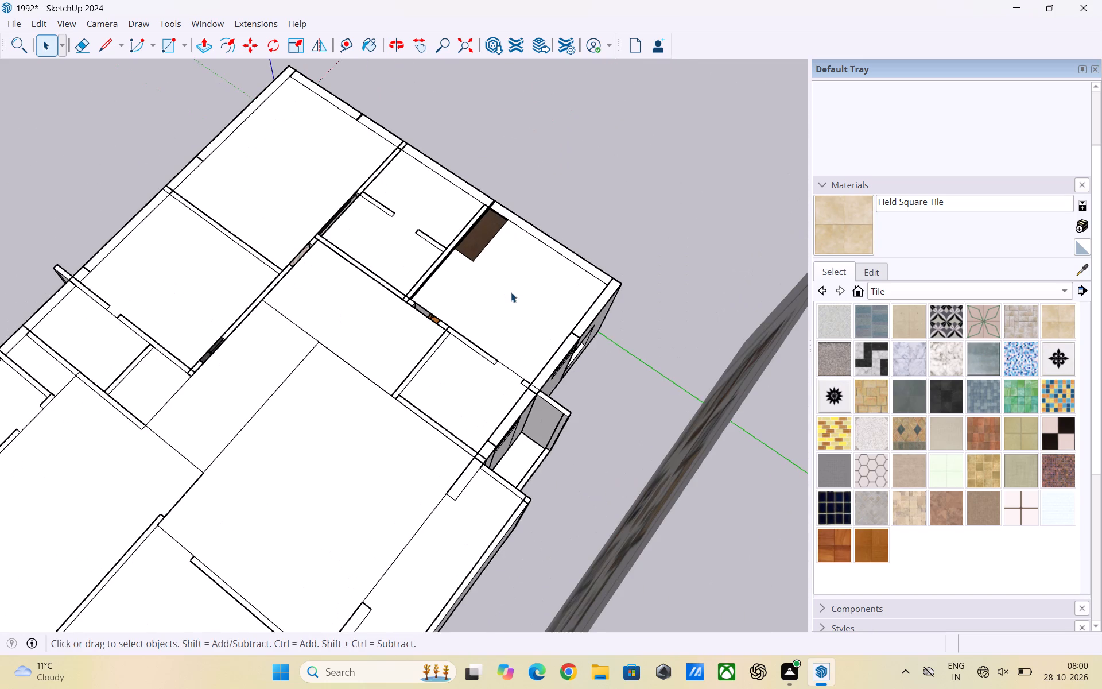
Group the wall-top face and its edges over the corner room where the brown wardrobe pokes through.
click(511, 292)
right_click(511, 292)
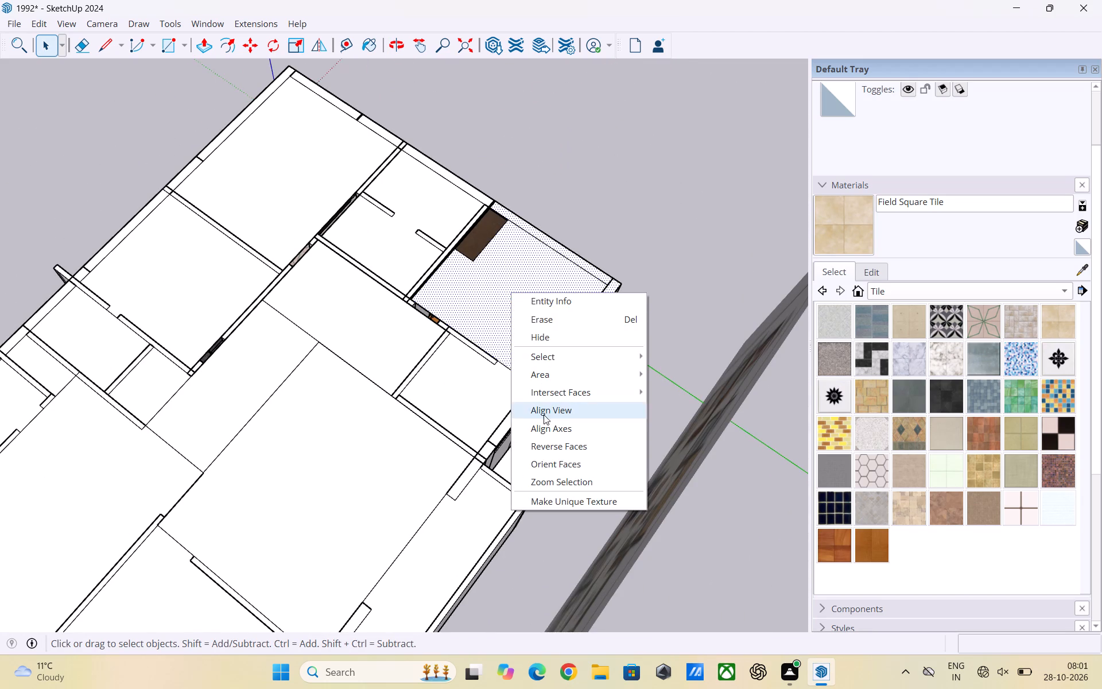
double_click(496, 269)
right_click(495, 272)
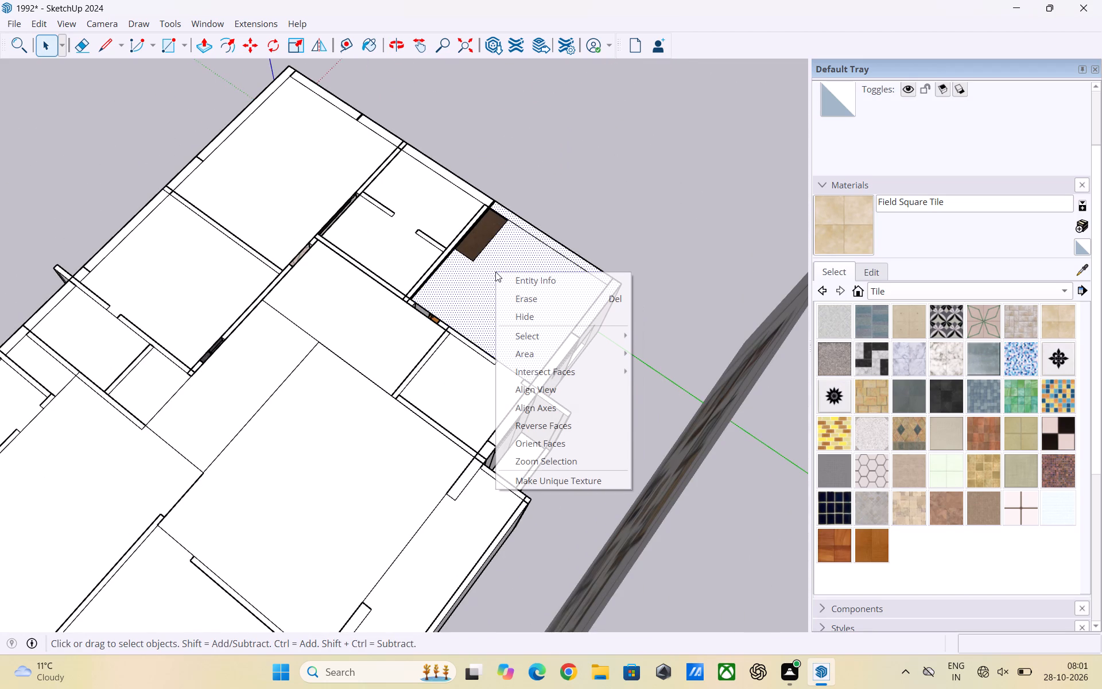
triple_click(480, 292)
right_click(480, 292)
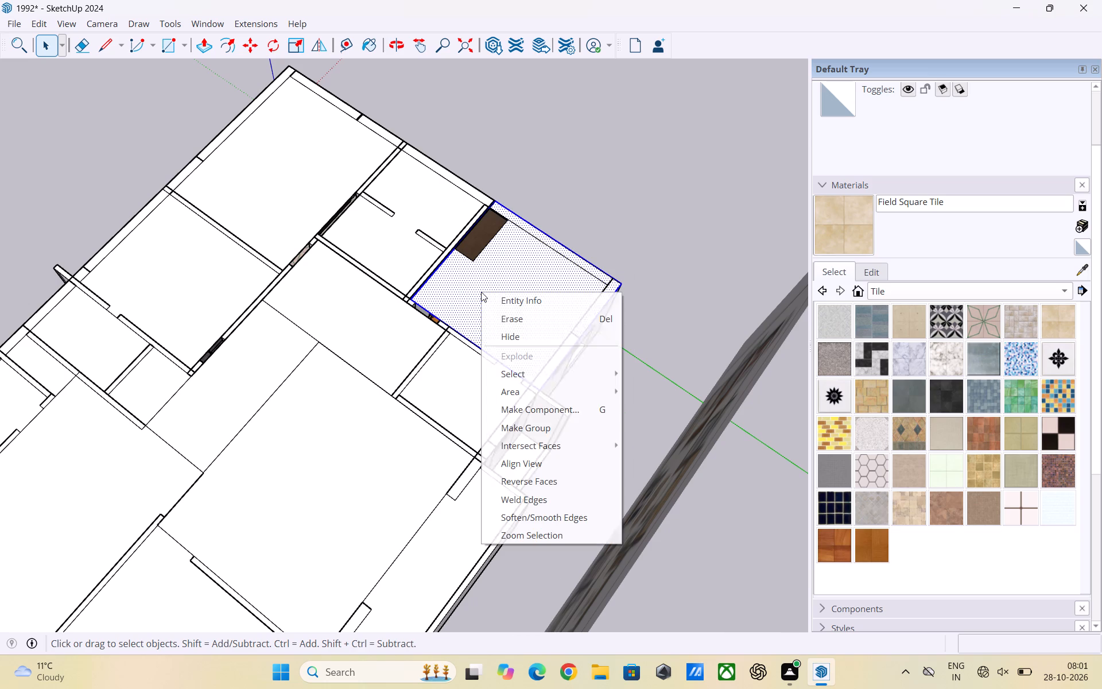
click(516, 428)
Inside the corner room's group, push/pull the wall-top face up 6" and leave the group.
double_click(530, 319)
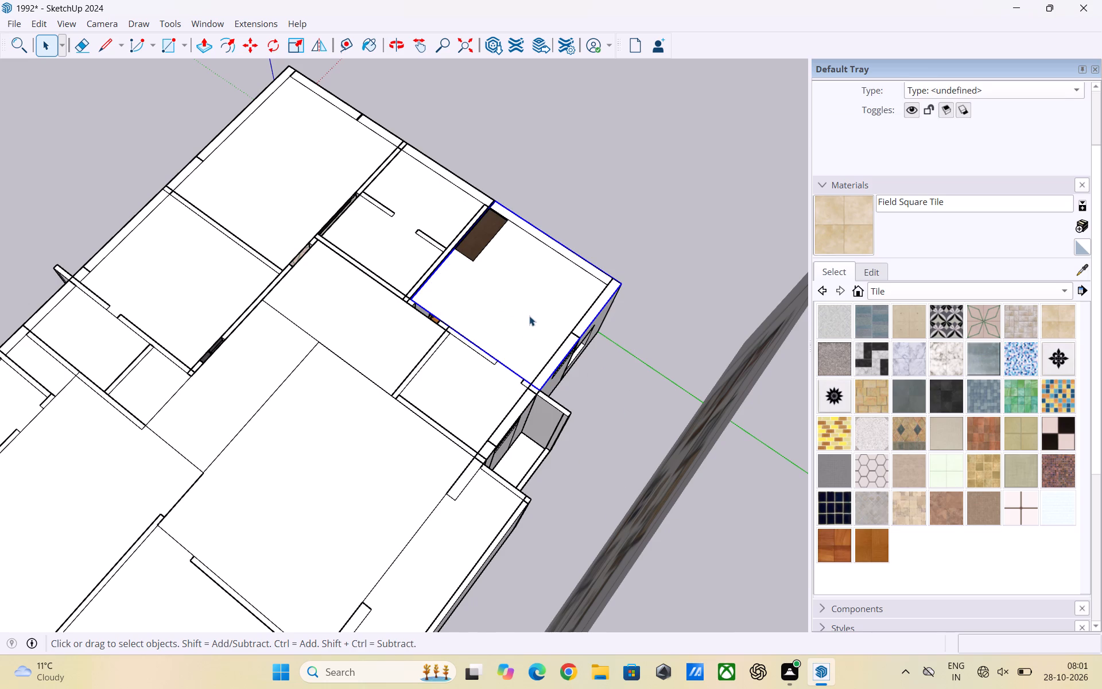
click(514, 304)
double_click(514, 303)
click(514, 303)
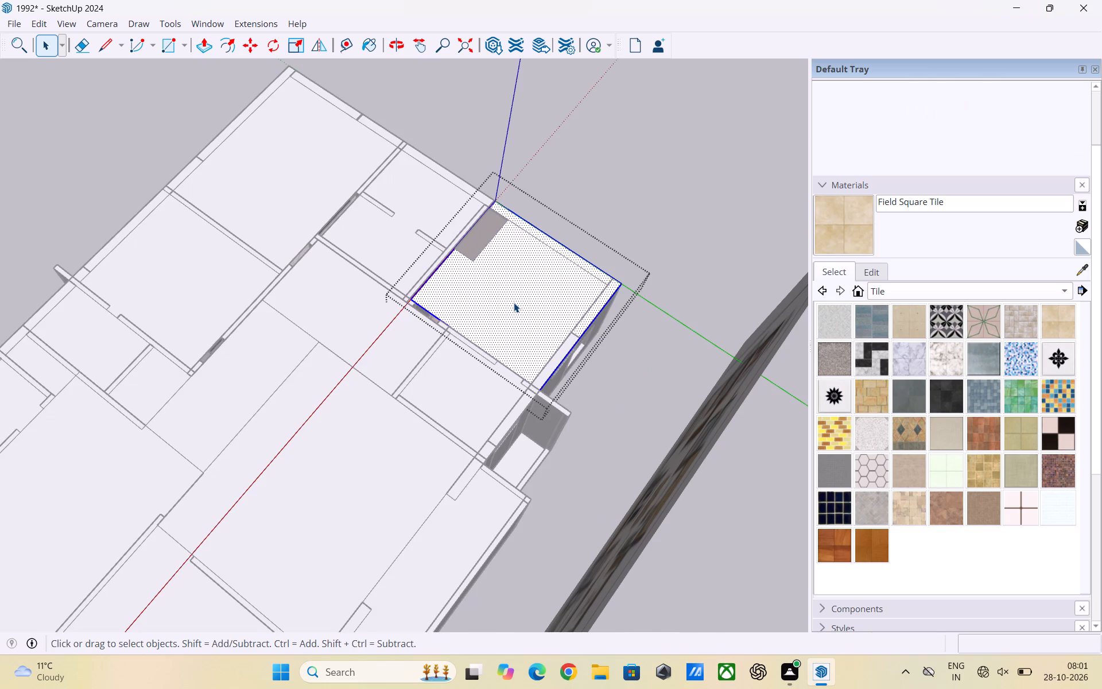
key(p)
click(514, 303)
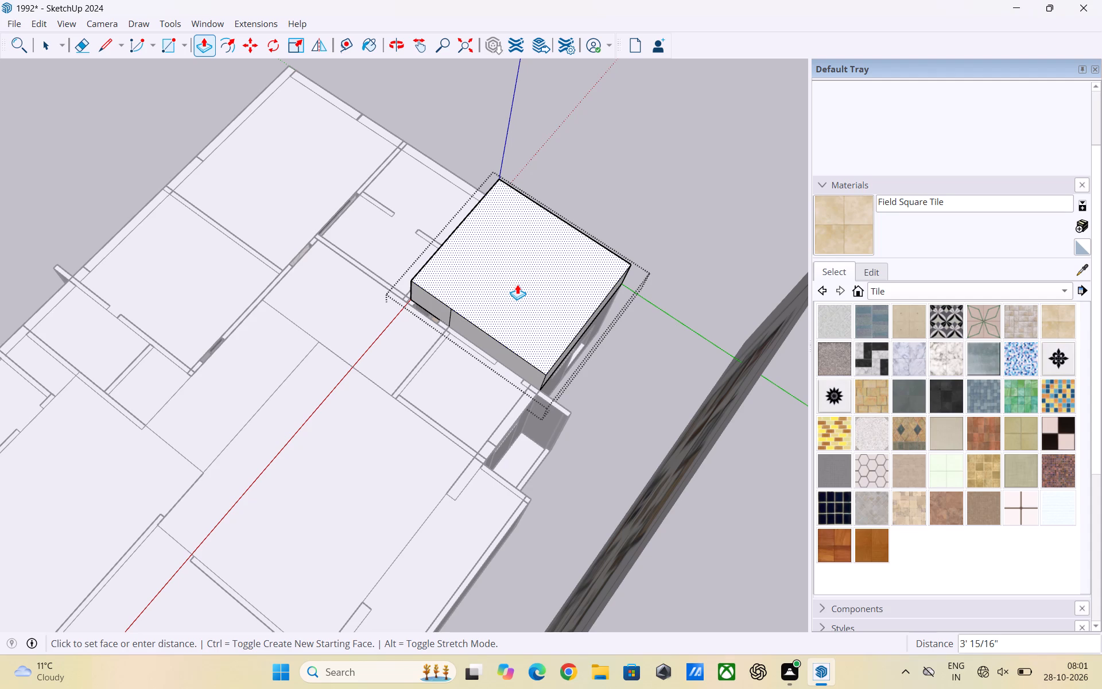
text(6")
key(Return)
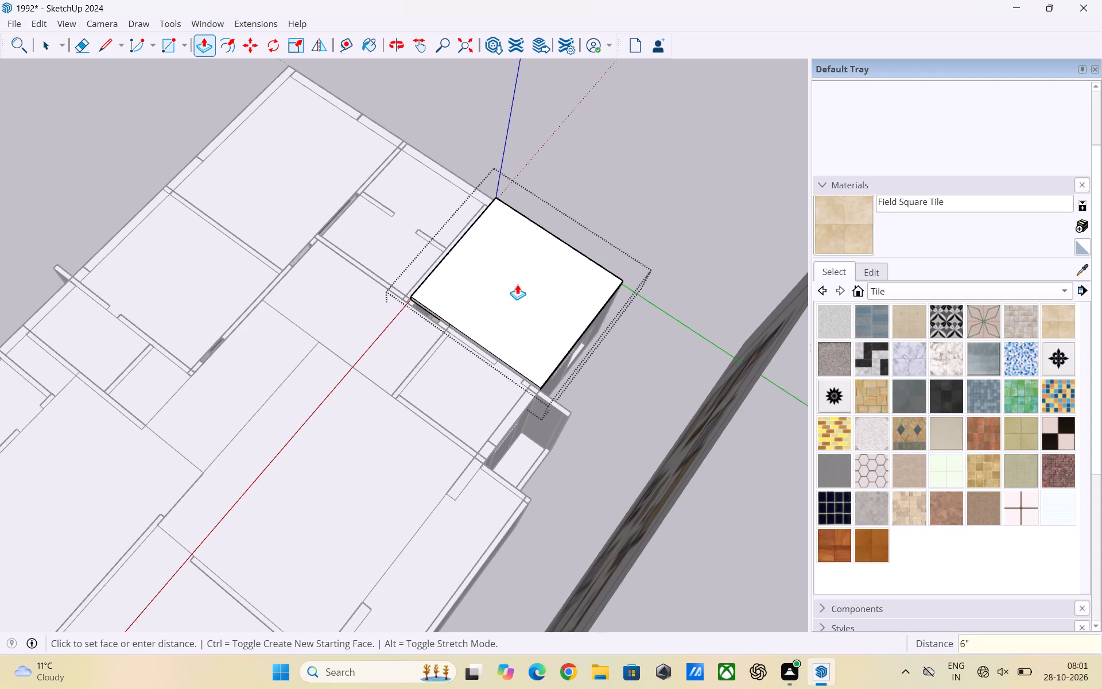
key(space)
click(643, 369)
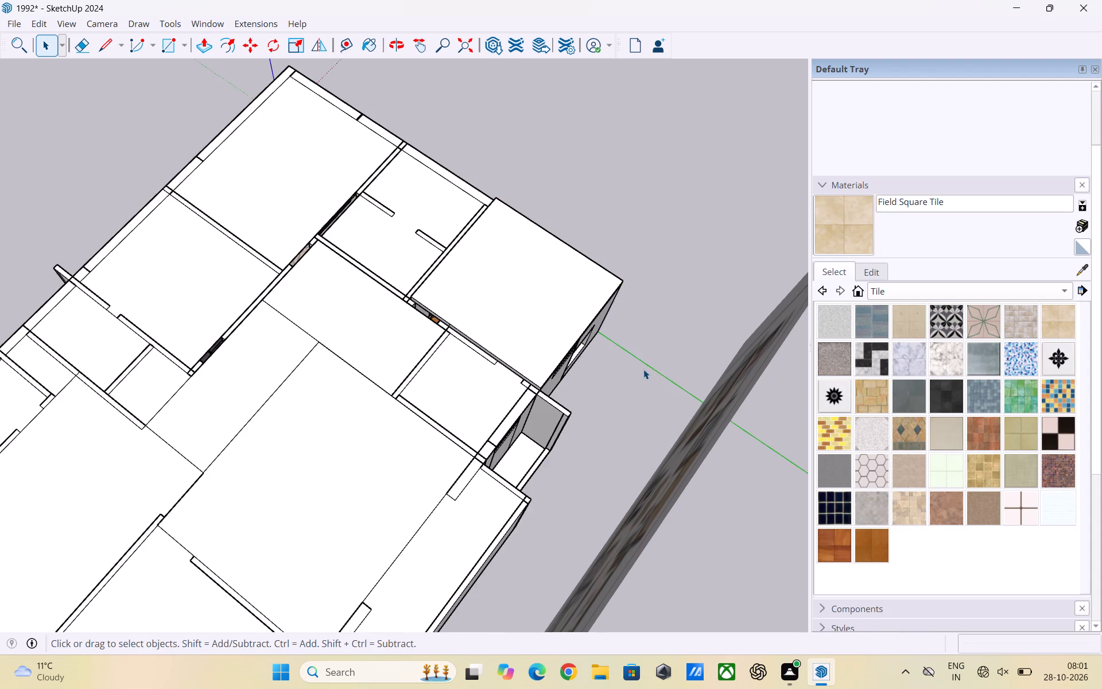
Group the wall-top face and its edges over the room with two short partition stubs, beside the corner room's slab.
scroll(643, 369, up, 4)
scroll(643, 368, down, 3)
middle_drag(475, 389, 811, 277)
scroll(726, 276, up, 3)
middle_drag(417, 257, 418, 290)
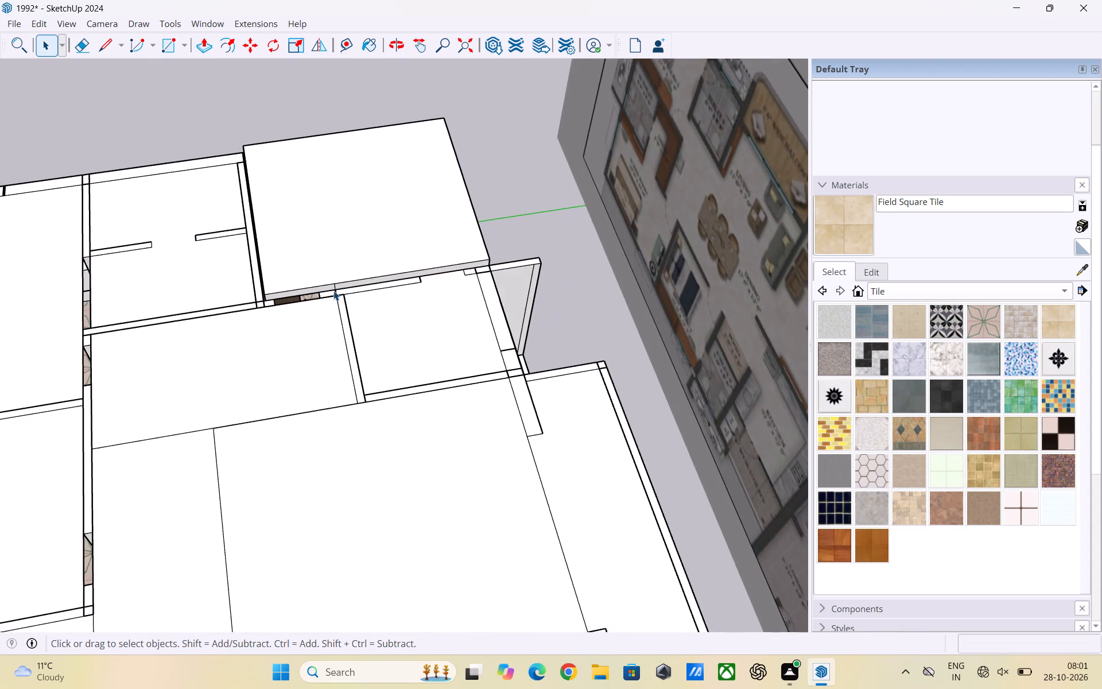
scroll(333, 291, up, 6)
middle_drag(370, 273, 533, 265)
scroll(643, 261, down, 7)
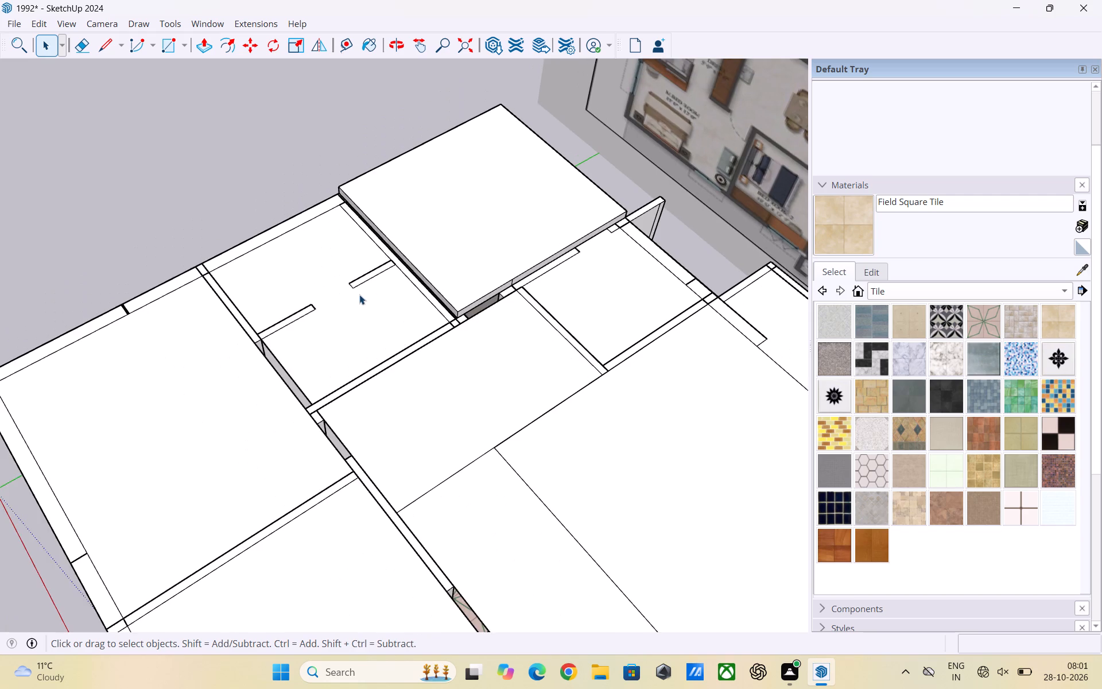
scroll(443, 272, up, 3)
double_click(338, 329)
right_click(338, 329)
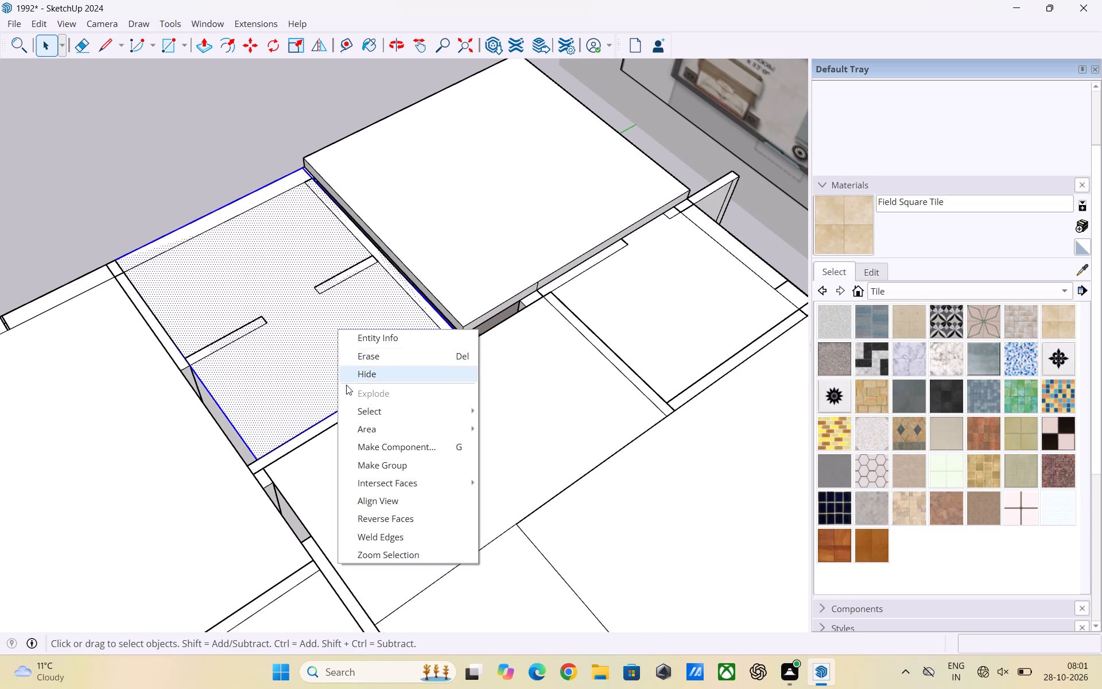
click(377, 460)
Inside this new group, push/pull the face up 6" to match the top of the neighbouring corner slab.
triple_click(342, 332)
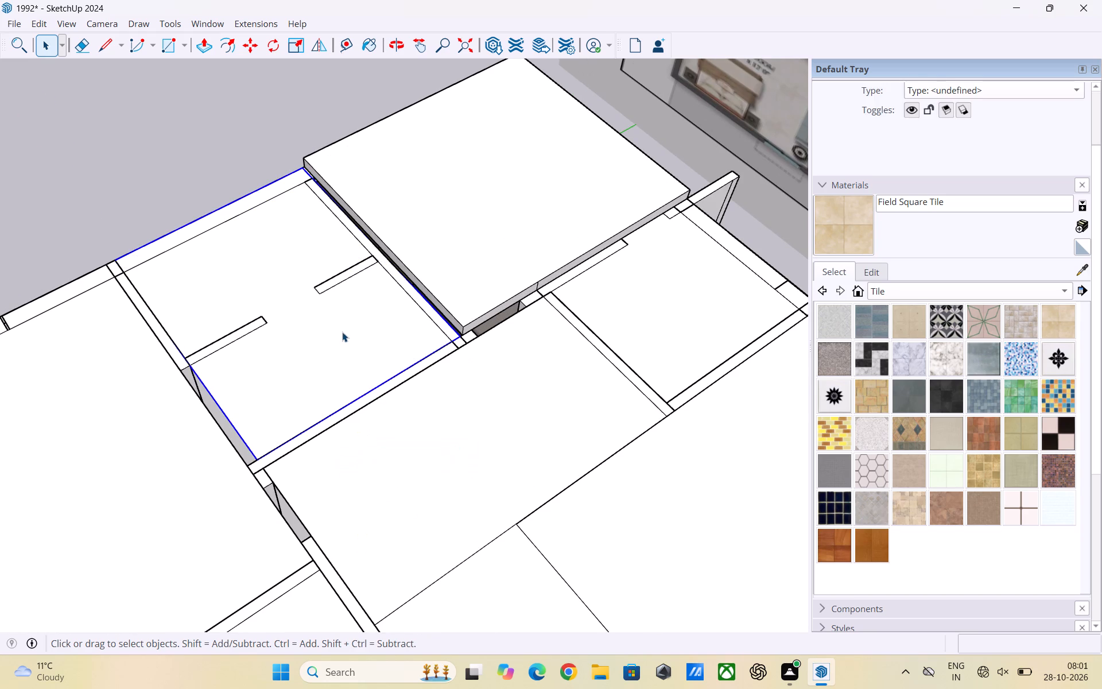
key(p)
click(342, 332)
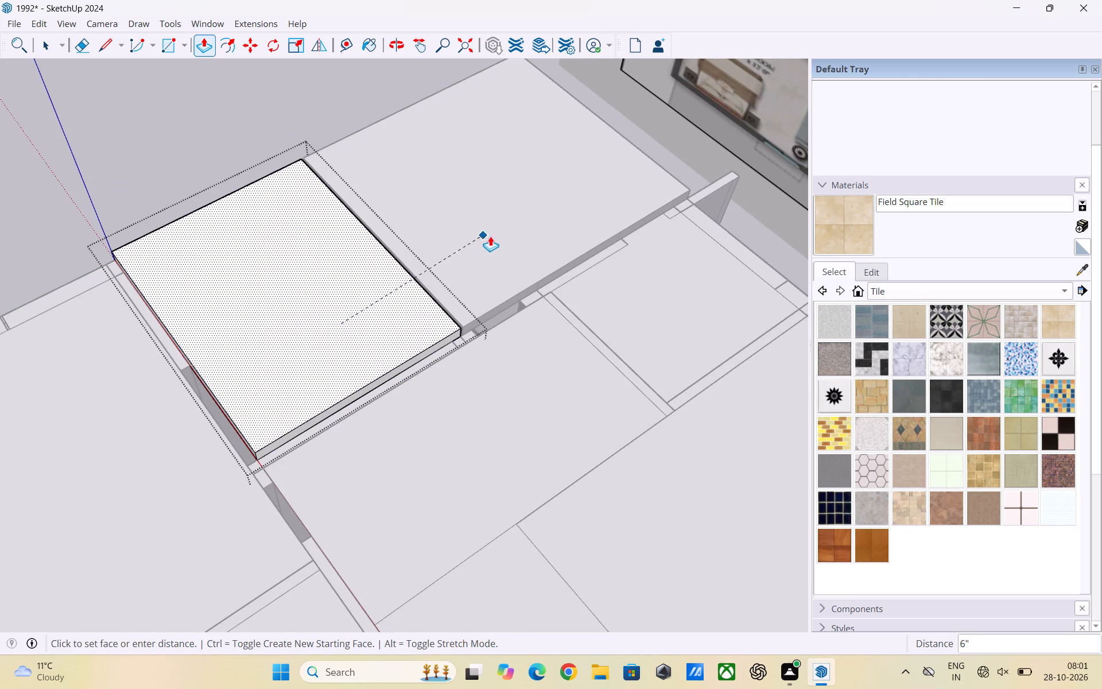
click(493, 236)
key(space)
scroll(525, 227, down, 6)
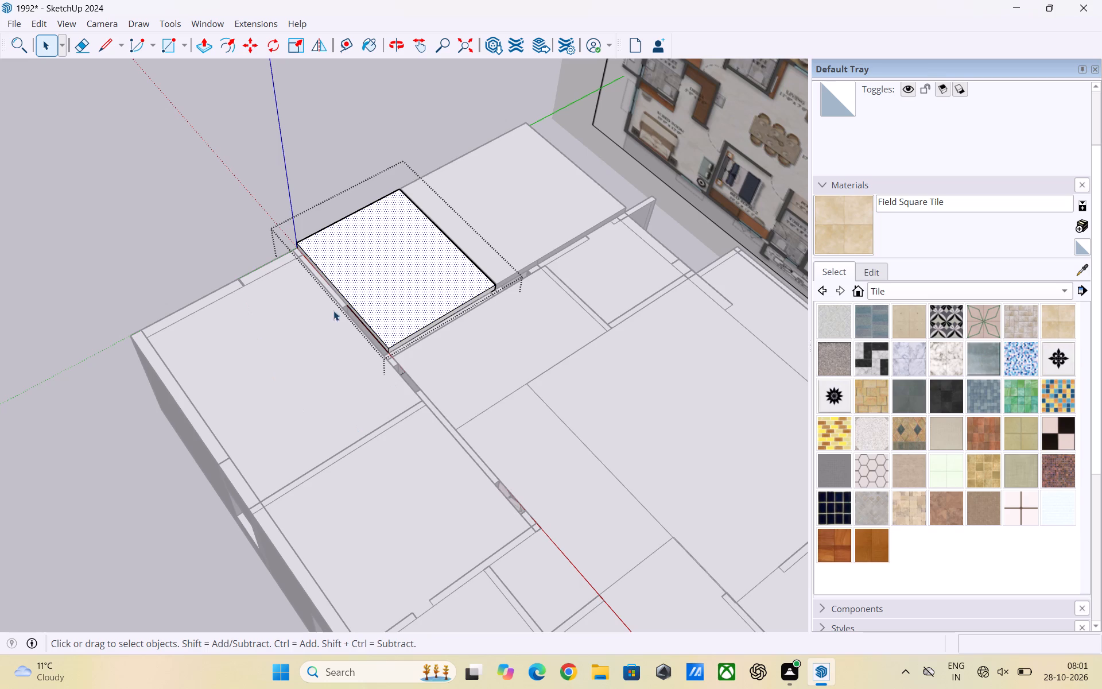
Group the wall-top face over the corner room nearest the model origin and push/pull it up level with the neighbouring slab.
click(133, 179)
double_click(286, 351)
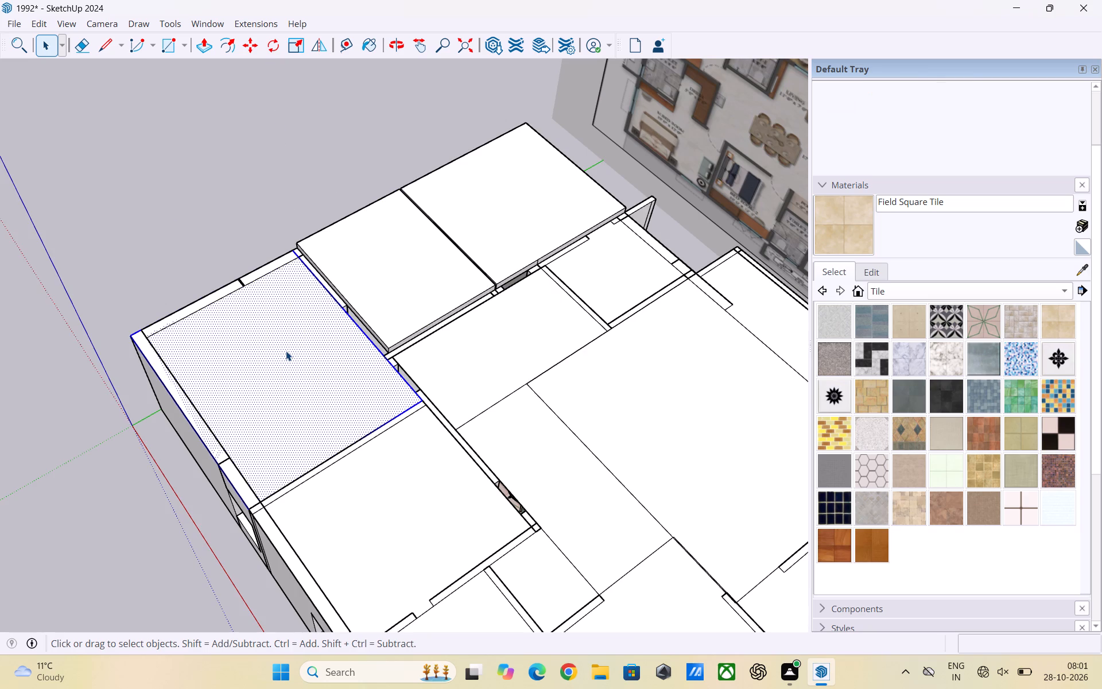
right_click(286, 351)
click(313, 487)
triple_click(300, 389)
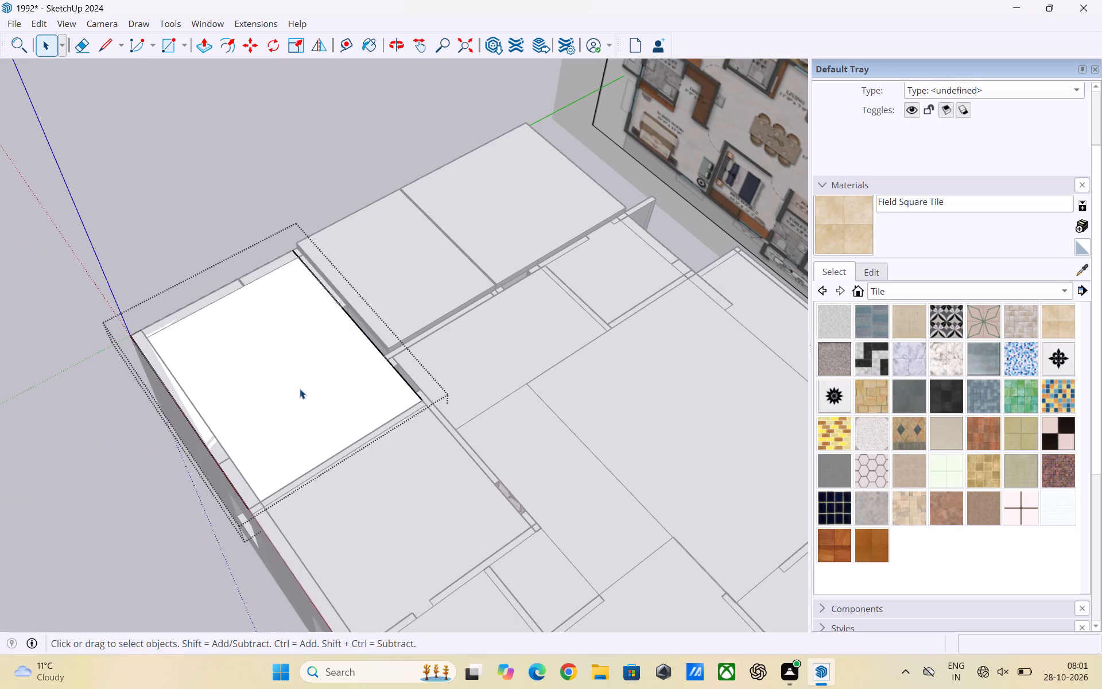
key(p)
click(300, 389)
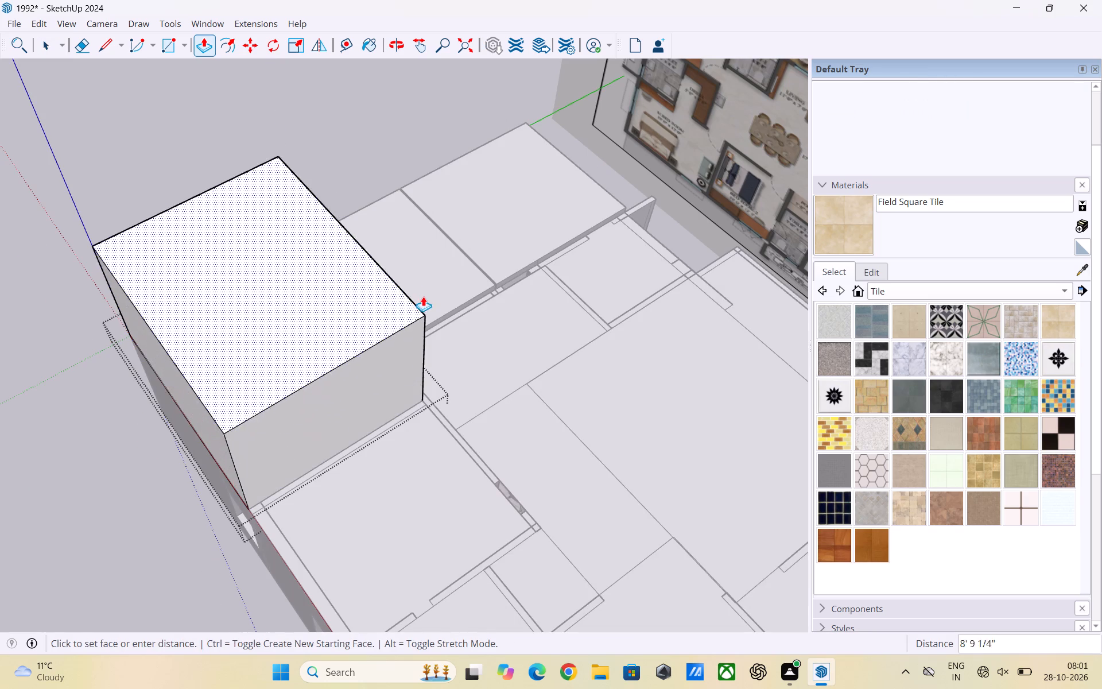
click(434, 284)
key(space)
click(40, 138)
Group the wall-top face over the room adjoining the origin corner room along the red axis and push/pull it up level with that slab.
scroll(306, 226, down, 3)
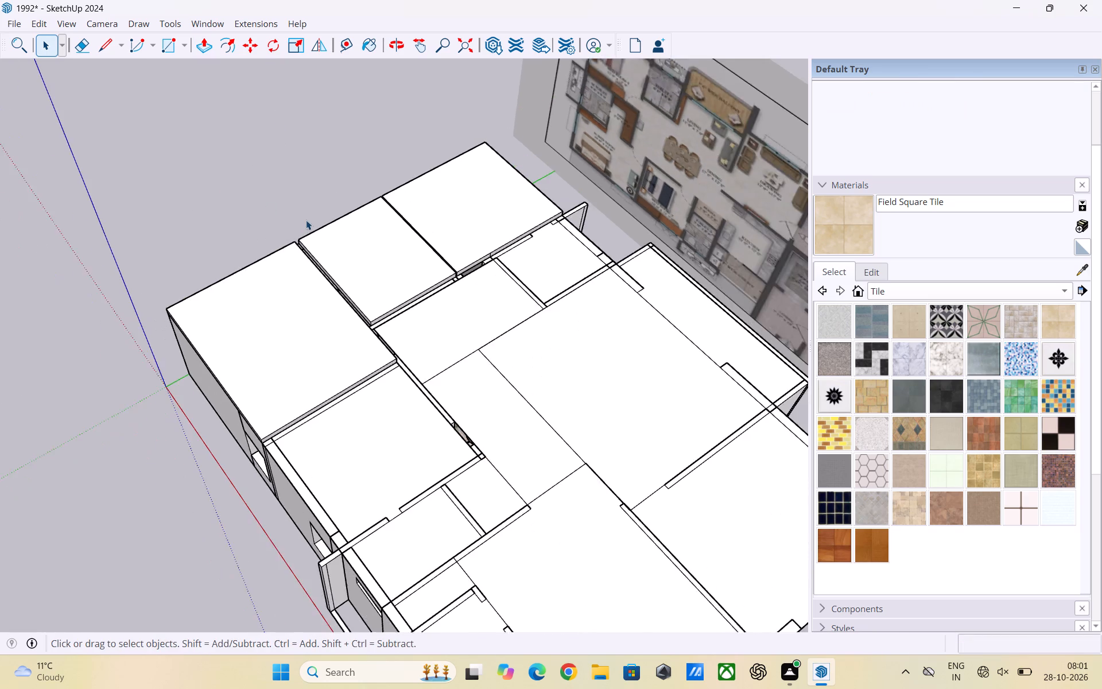
scroll(306, 220, down, 3)
middle_drag(333, 382, 343, 455)
triple_click(351, 420)
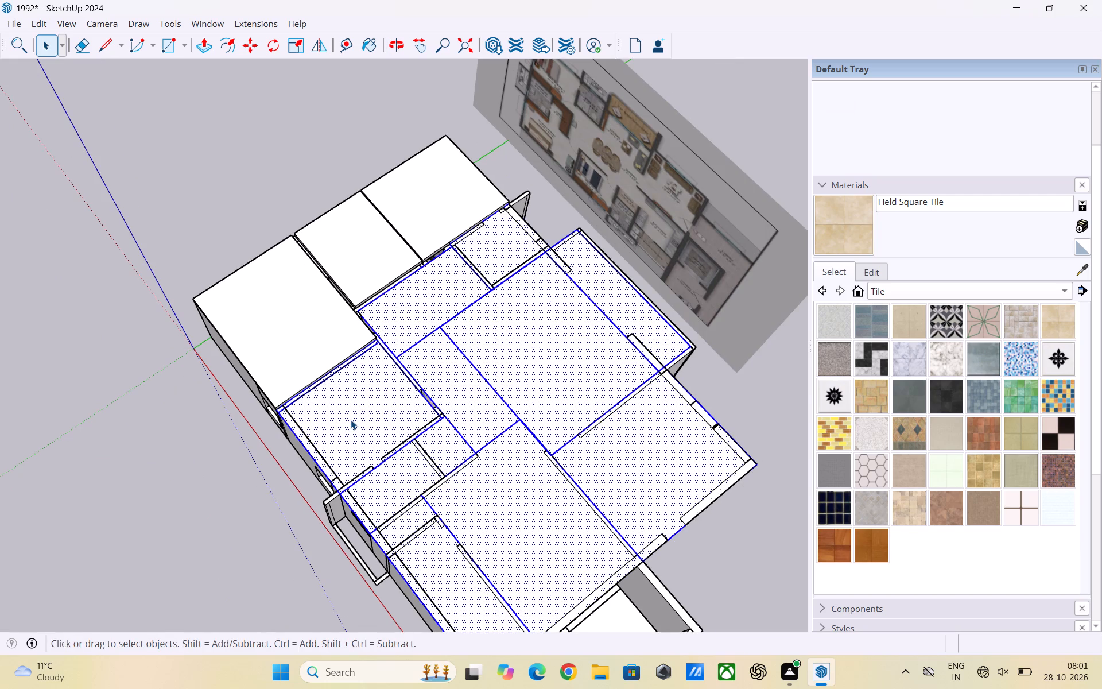
double_click(351, 419)
right_click(351, 419)
click(382, 555)
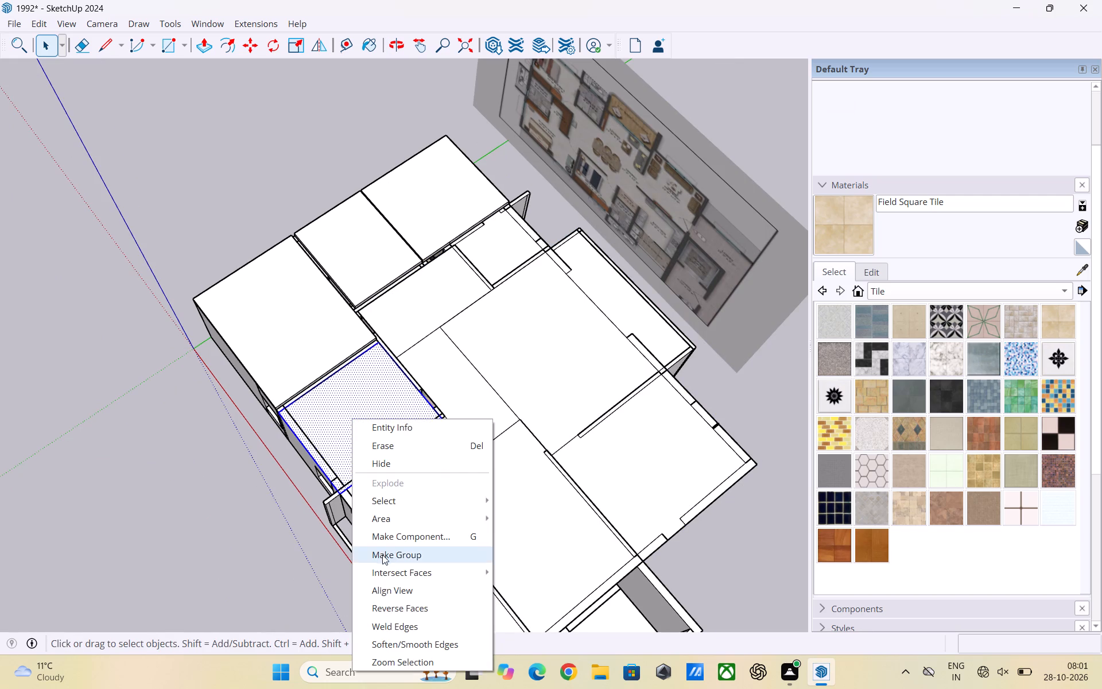
double_click(358, 432)
key(p)
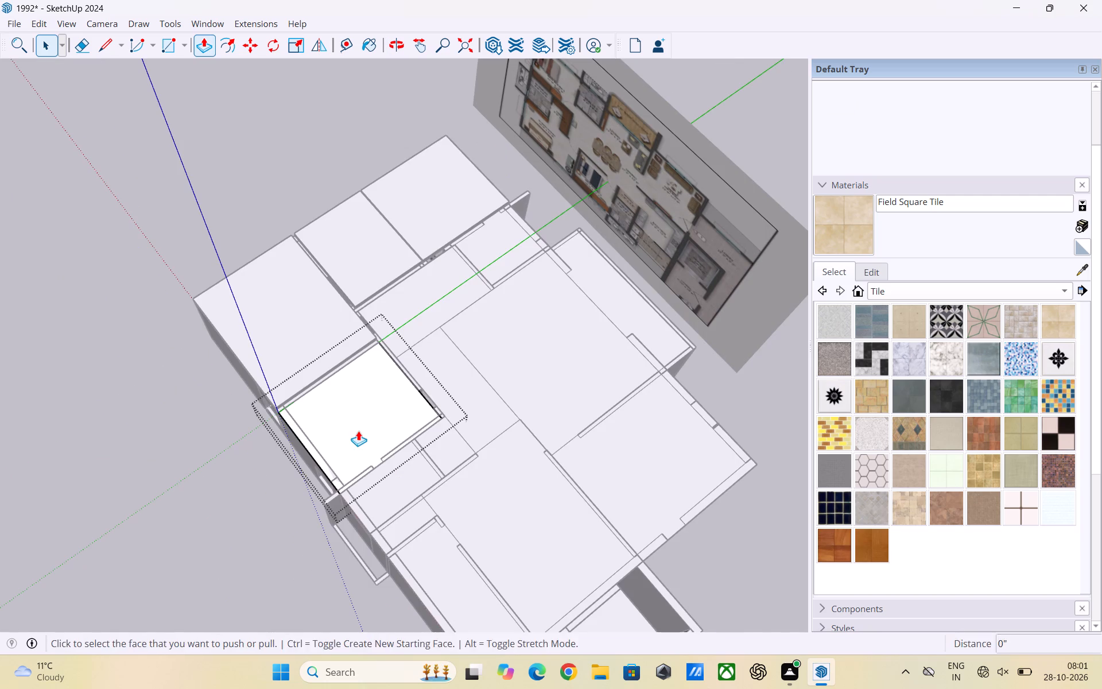
click(358, 431)
click(266, 297)
key(space)
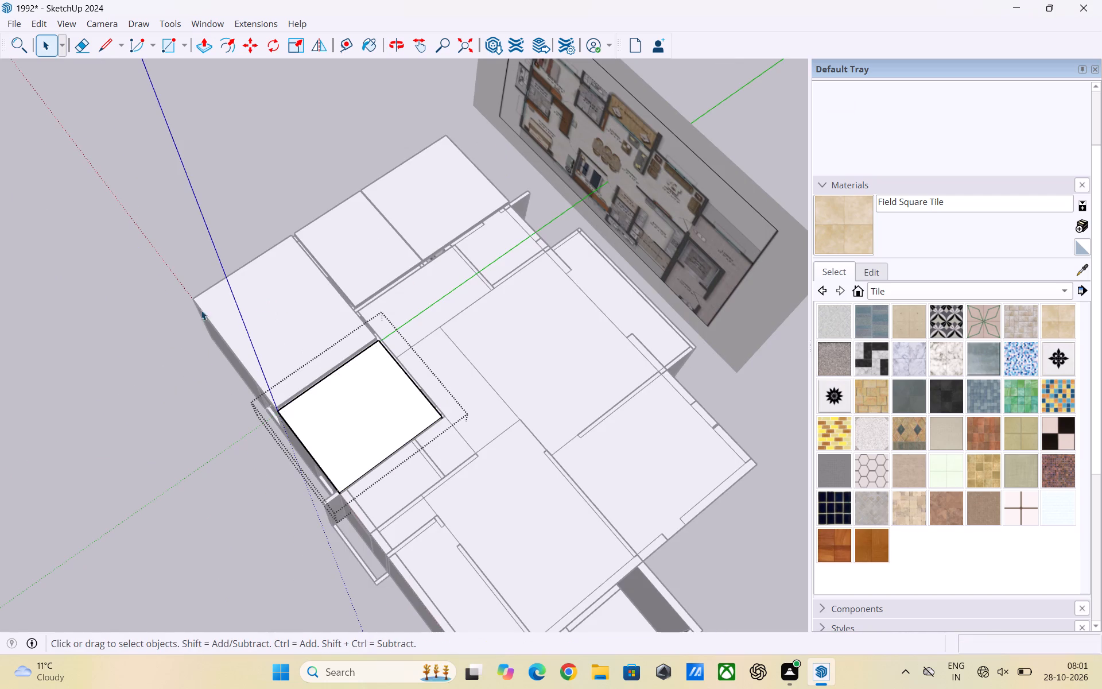
click(115, 309)
Group the oblong wall-top face alongside the slab of the room with two partition stubs and push/pull it up 6".
scroll(500, 344, down, 3)
middle_drag(505, 382, 341, 423)
scroll(433, 339, up, 4)
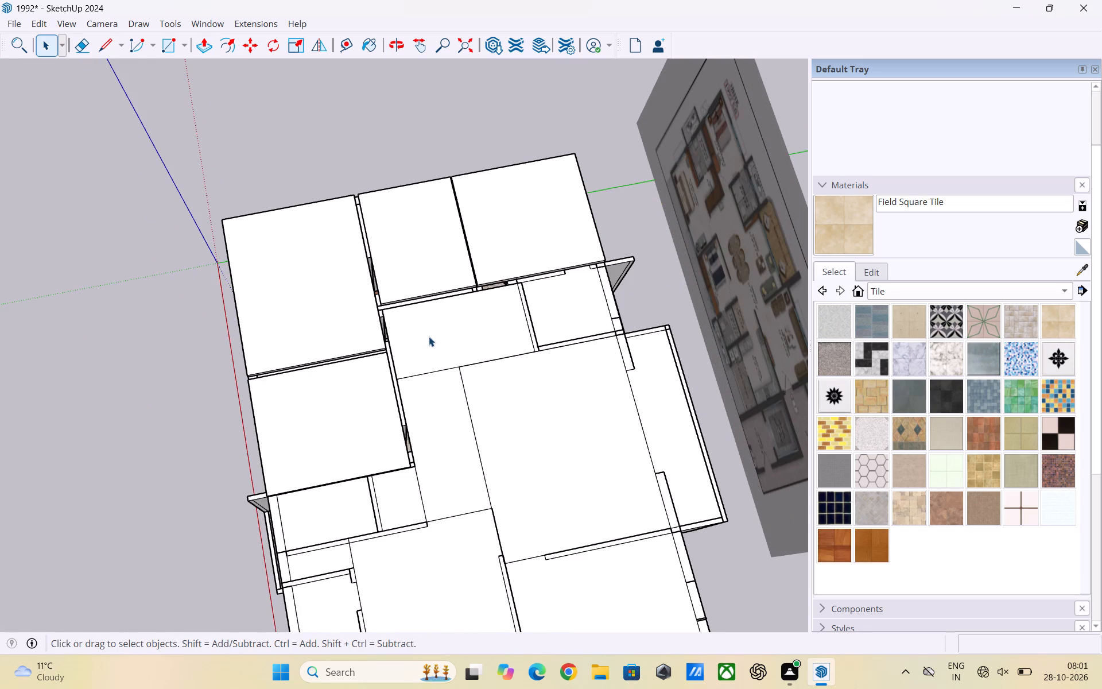
double_click(429, 336)
right_click(429, 336)
click(465, 474)
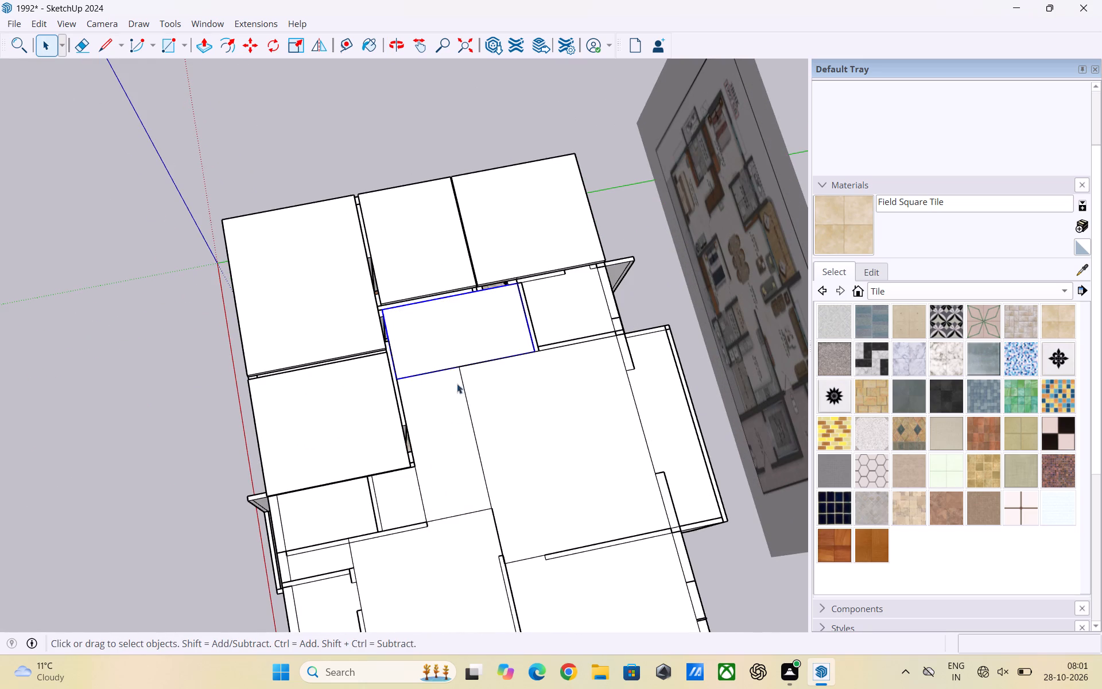
triple_click(449, 349)
key(p)
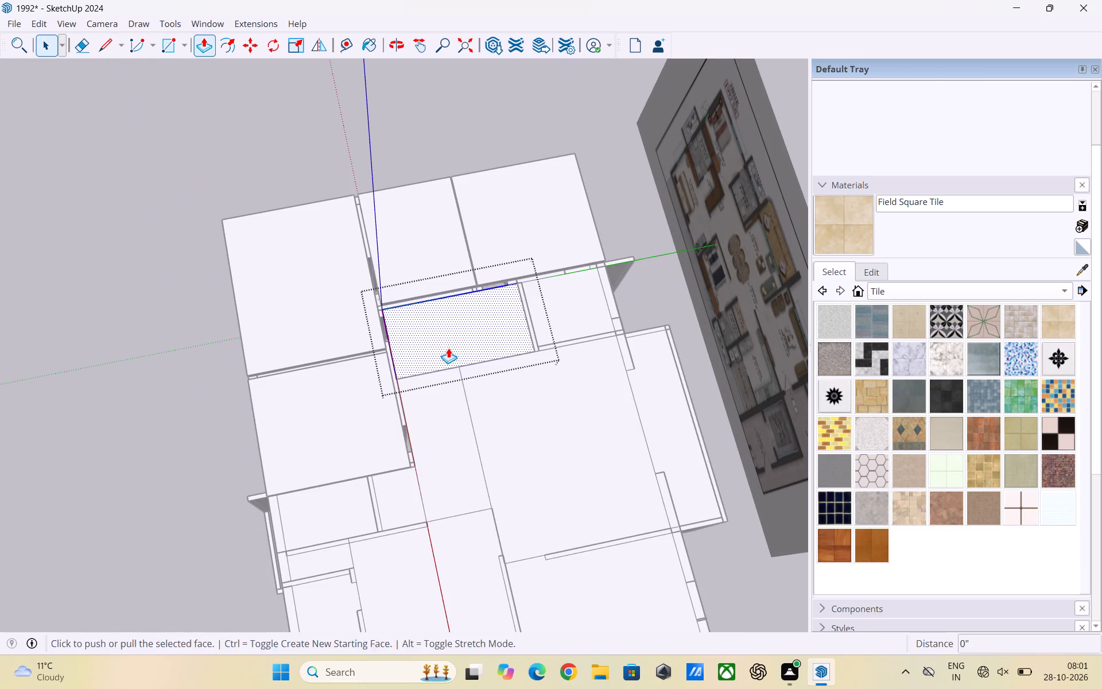
click(448, 348)
click(308, 282)
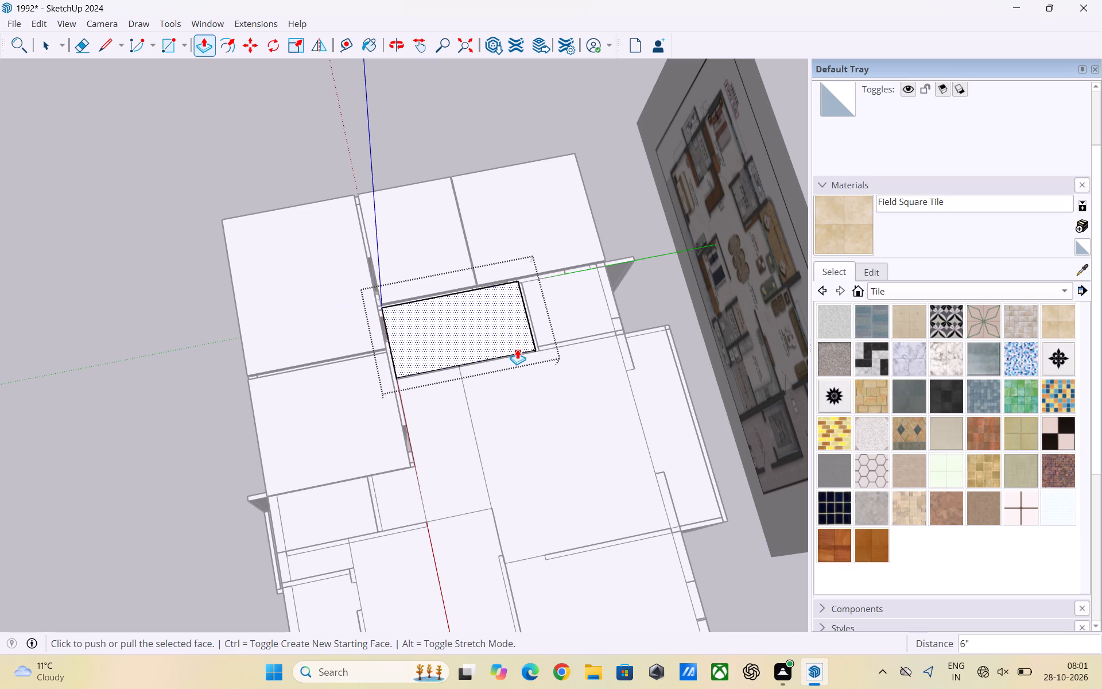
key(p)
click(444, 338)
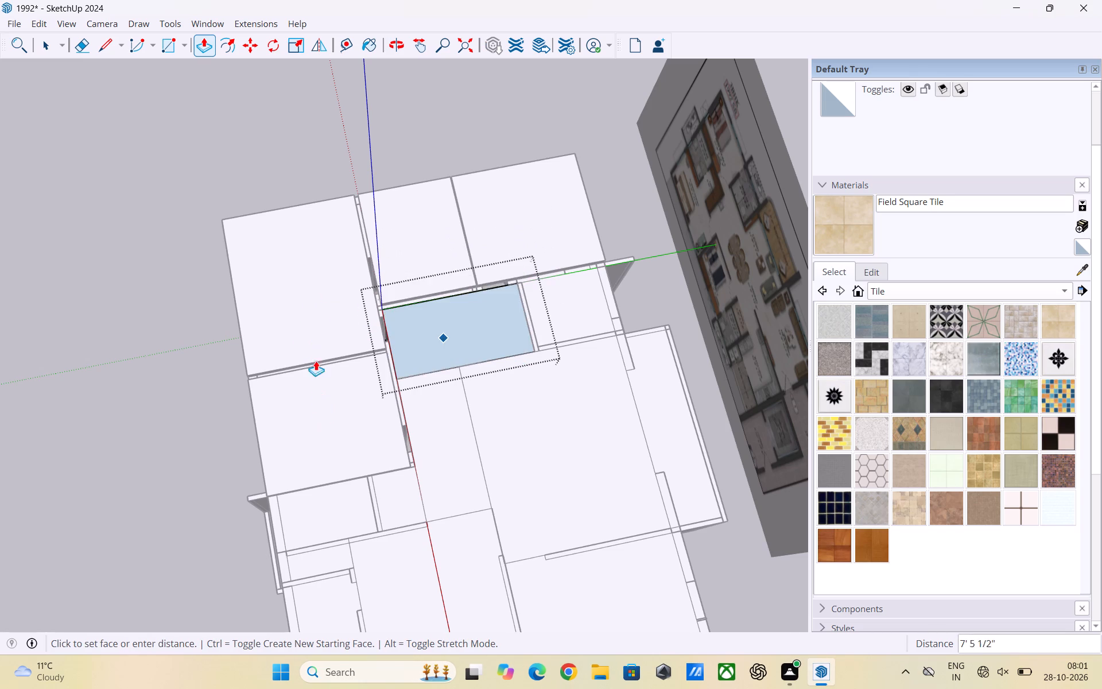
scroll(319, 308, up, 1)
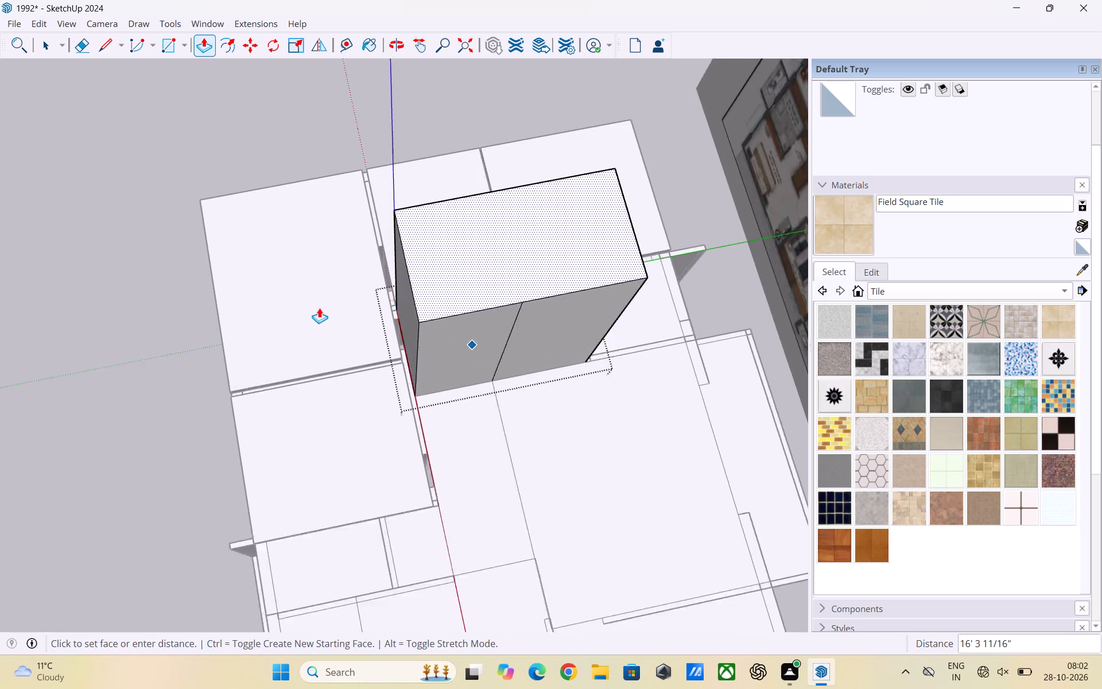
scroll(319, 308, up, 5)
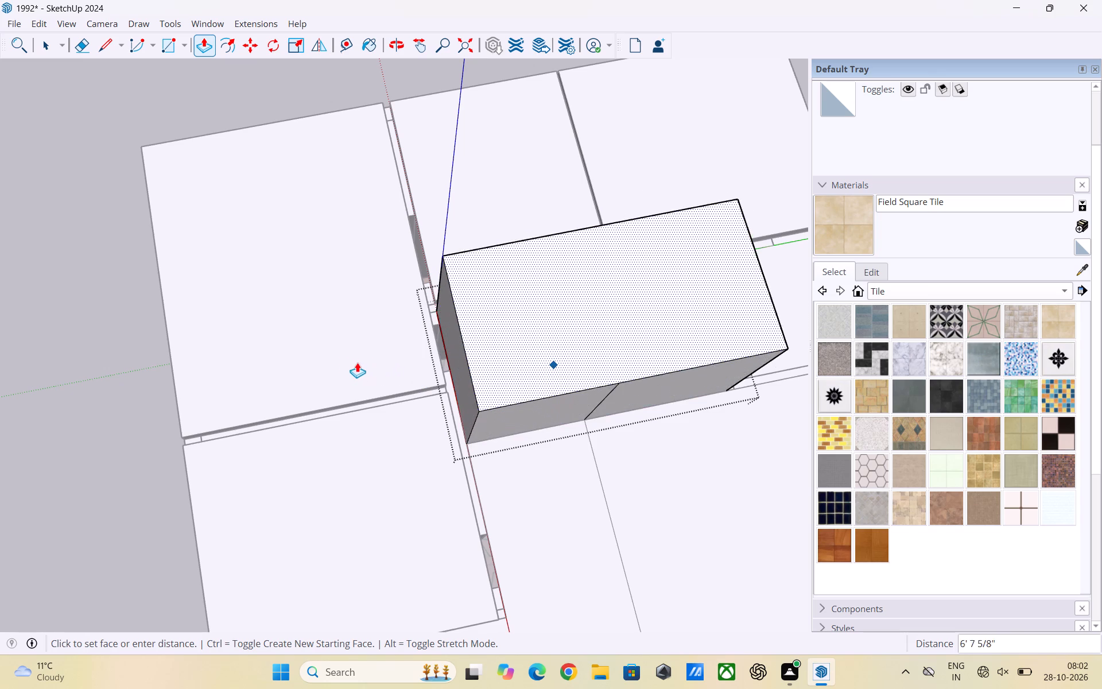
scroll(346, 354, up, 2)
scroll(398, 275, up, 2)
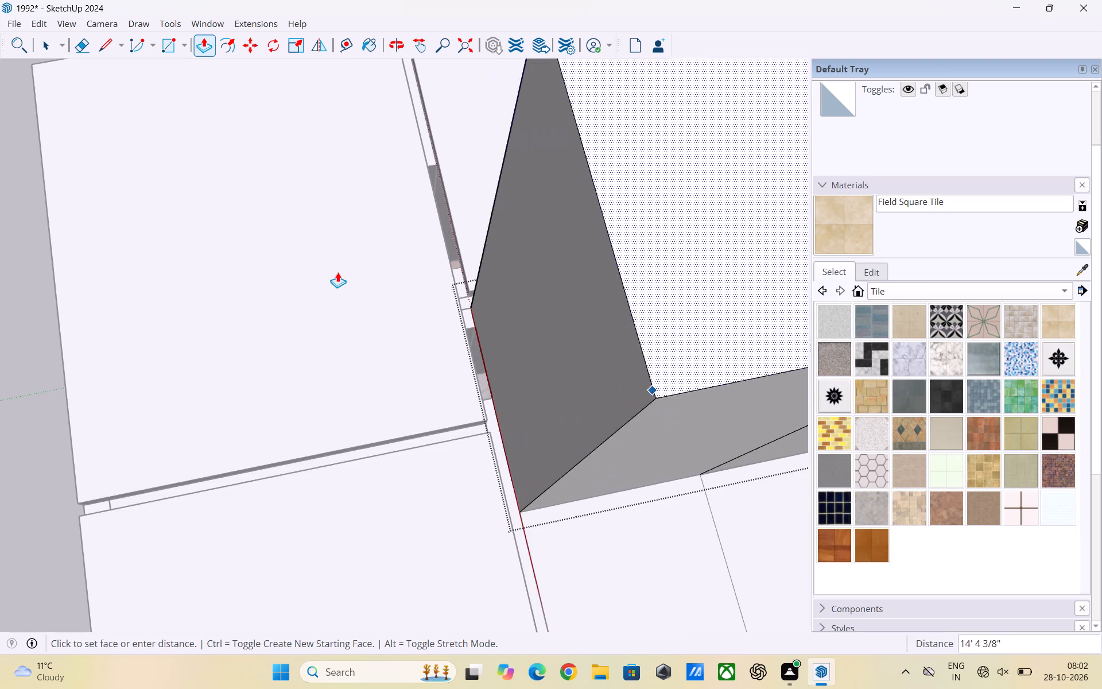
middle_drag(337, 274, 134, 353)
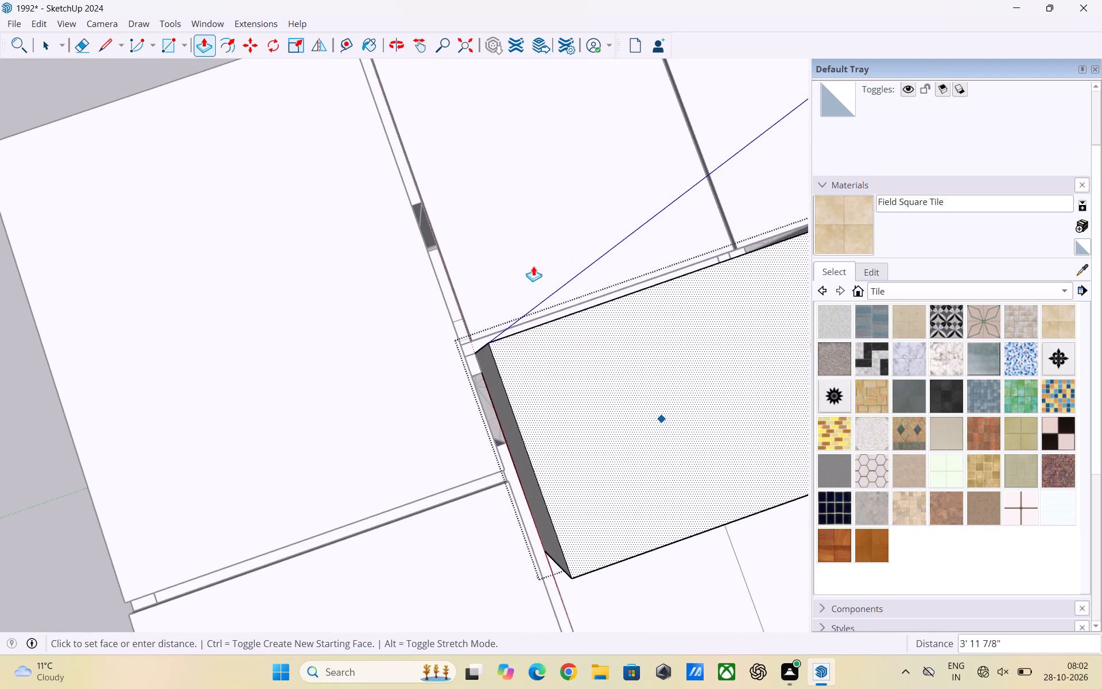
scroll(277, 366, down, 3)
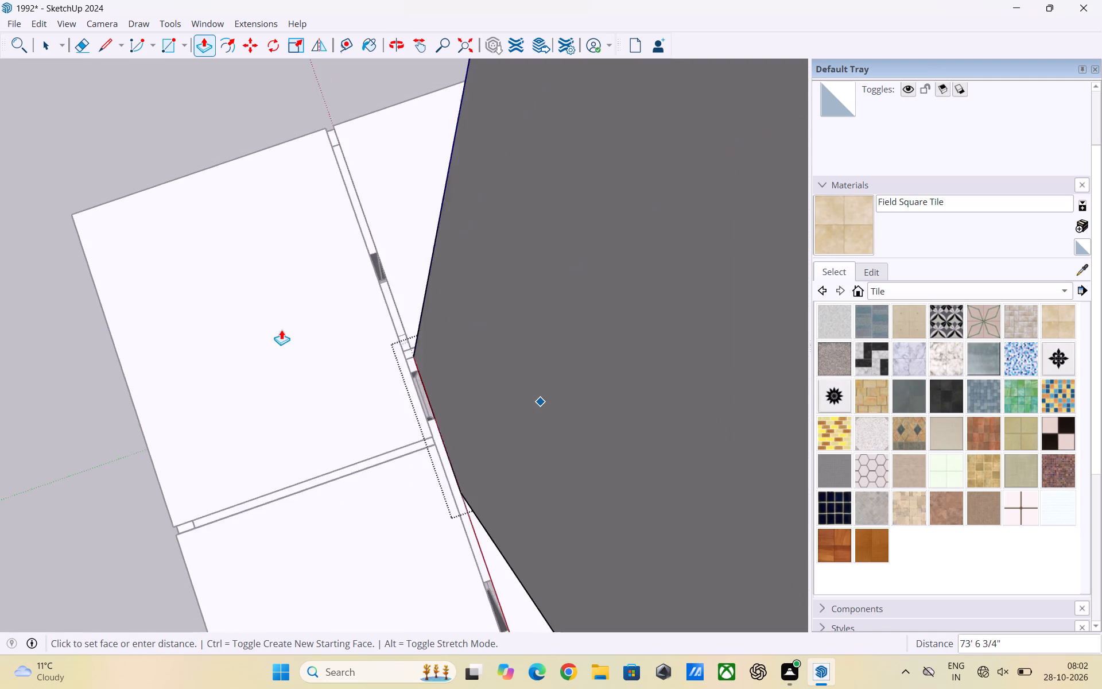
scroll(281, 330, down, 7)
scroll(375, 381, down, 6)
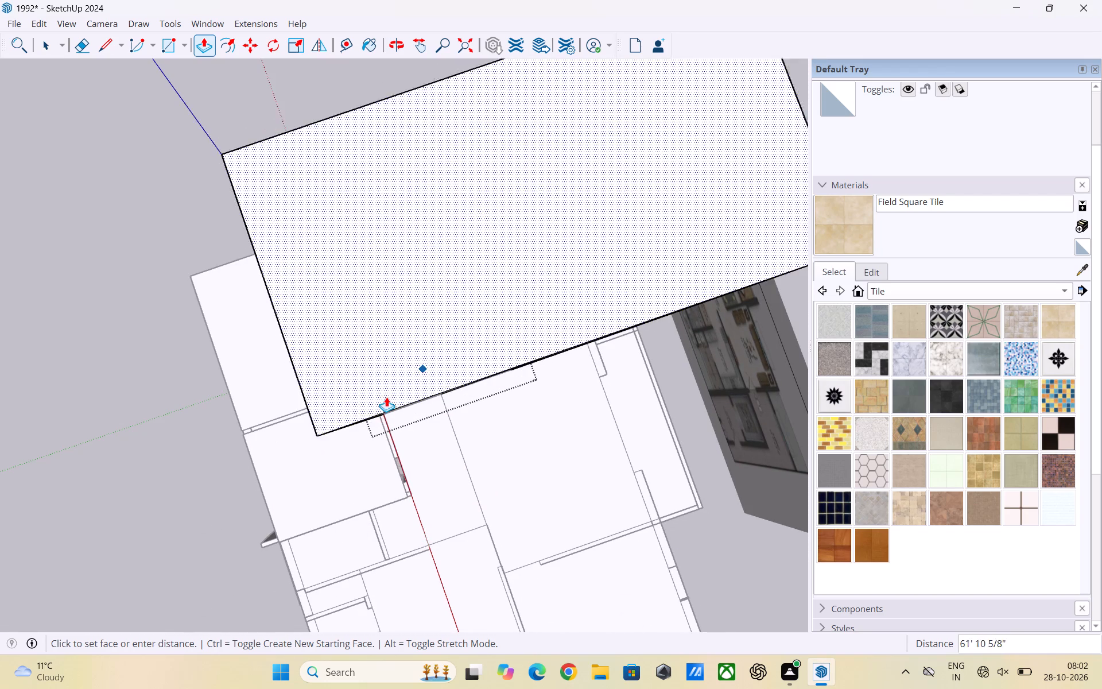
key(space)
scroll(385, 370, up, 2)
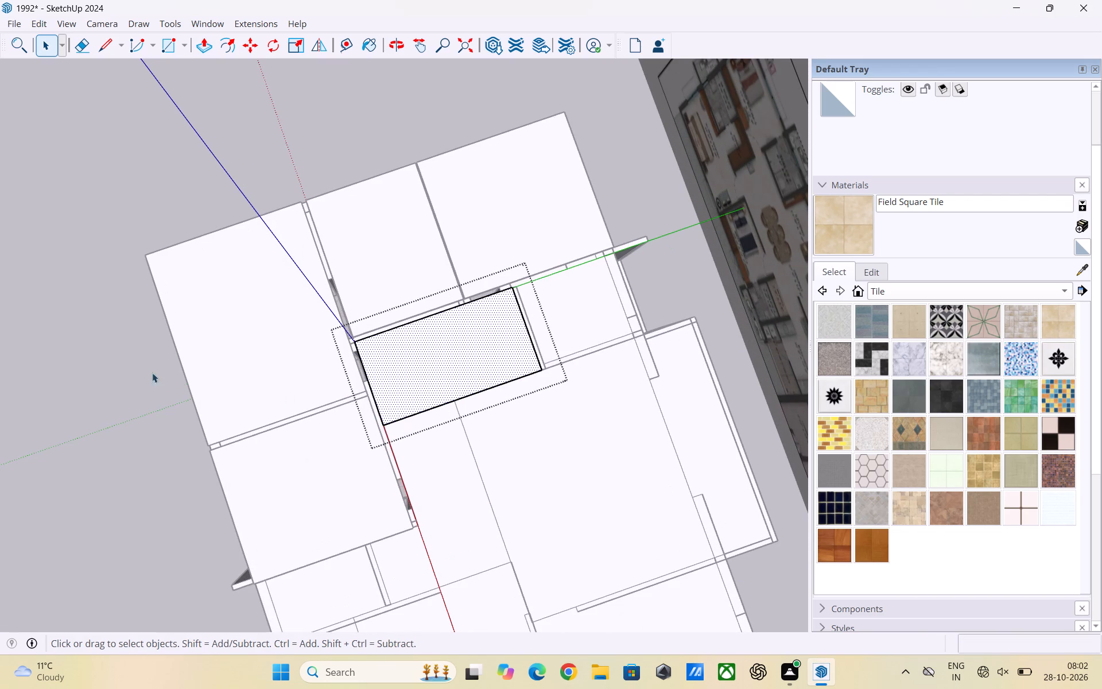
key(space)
Leave the oblong slab's group, and group the narrow passage face between the origin-side rooms and the large central hall.
click(103, 357)
scroll(382, 309, down, 6)
middle_drag(423, 427, 466, 284)
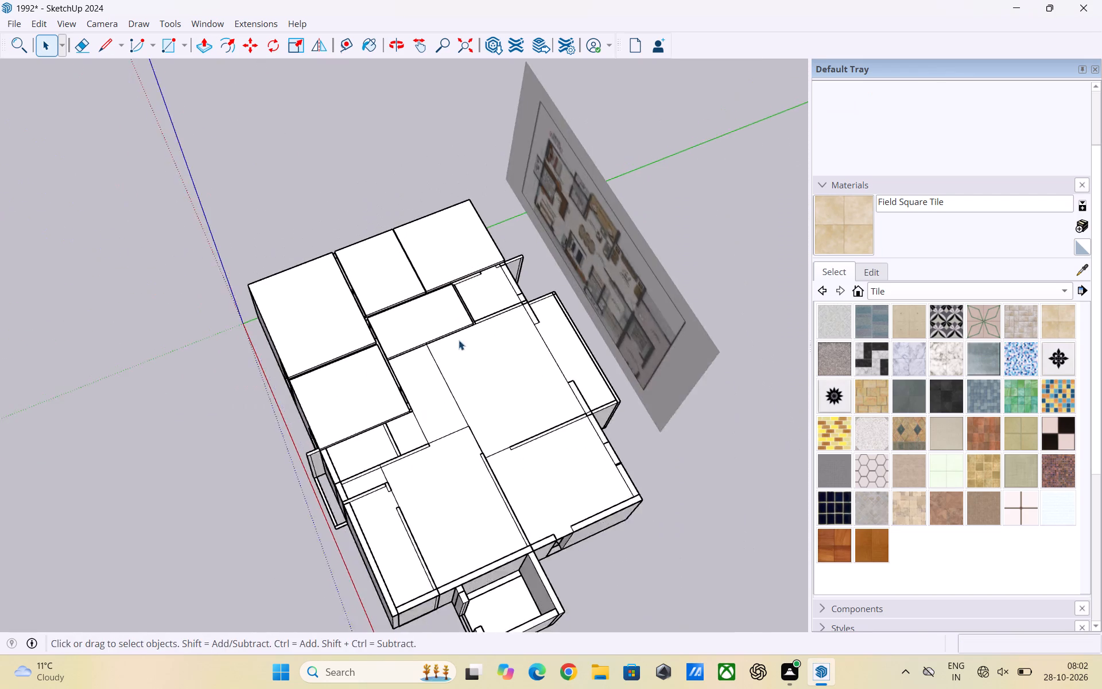
scroll(459, 340, up, 3)
middle_drag(374, 404, 540, 362)
scroll(545, 362, down, 2)
scroll(544, 366, up, 2)
middle_drag(576, 378, 360, 374)
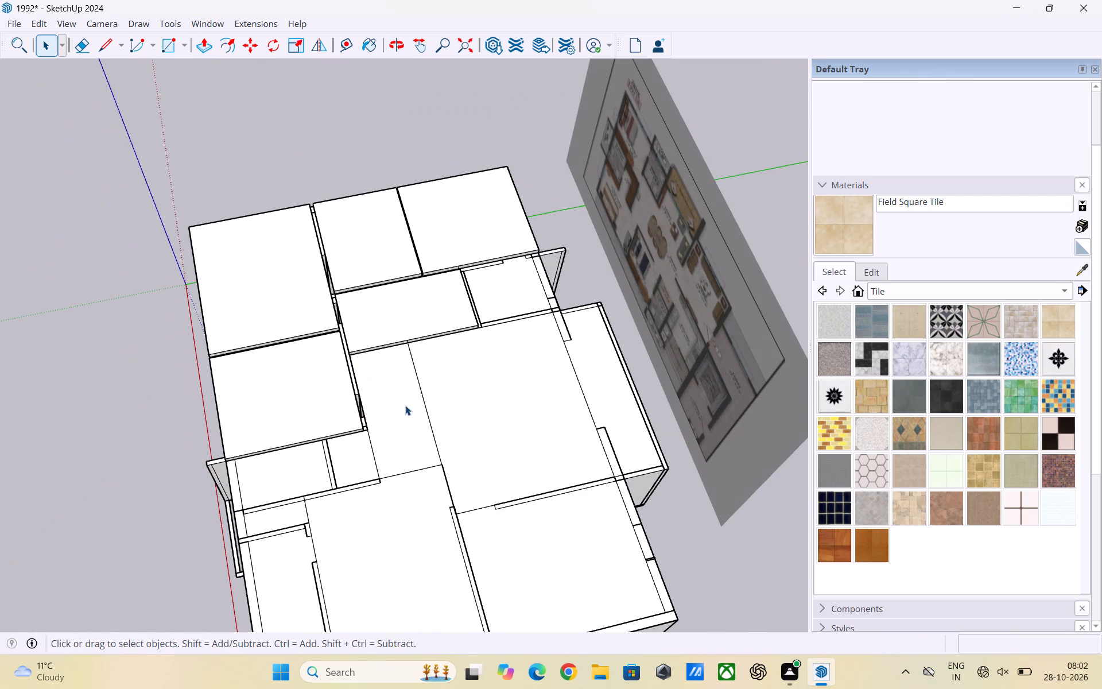
click(397, 403)
double_click(397, 403)
right_click(397, 403)
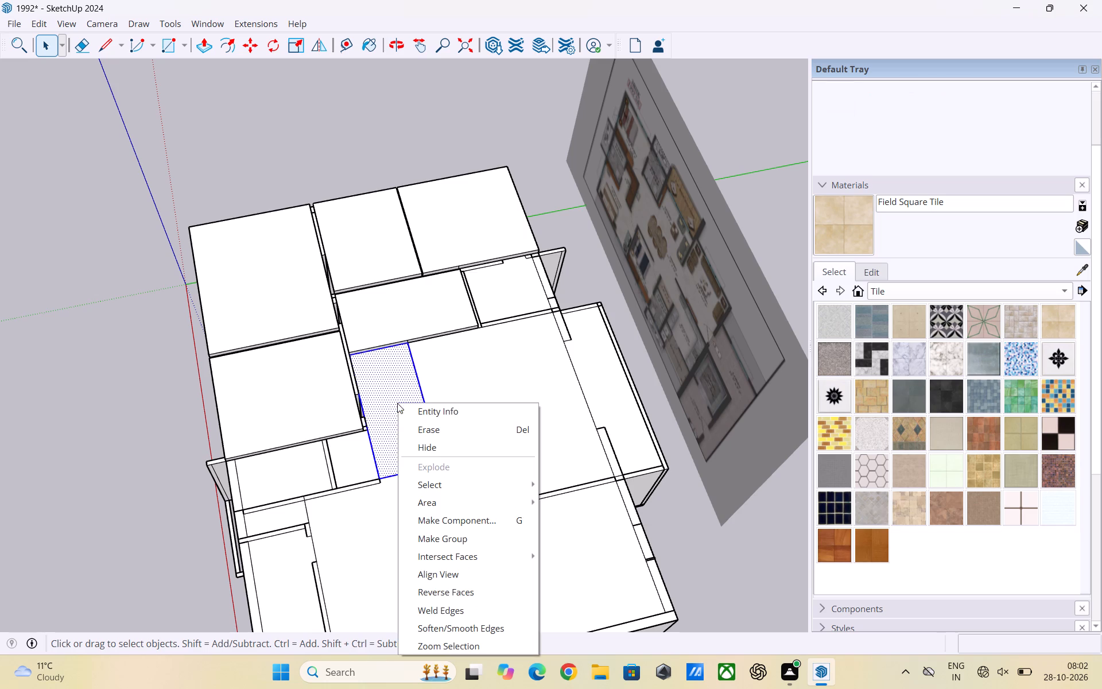
click(426, 536)
Inside the passage group, push/pull the face up 6" to match the adjoining room's slab and leave the group.
double_click(391, 420)
click(391, 420)
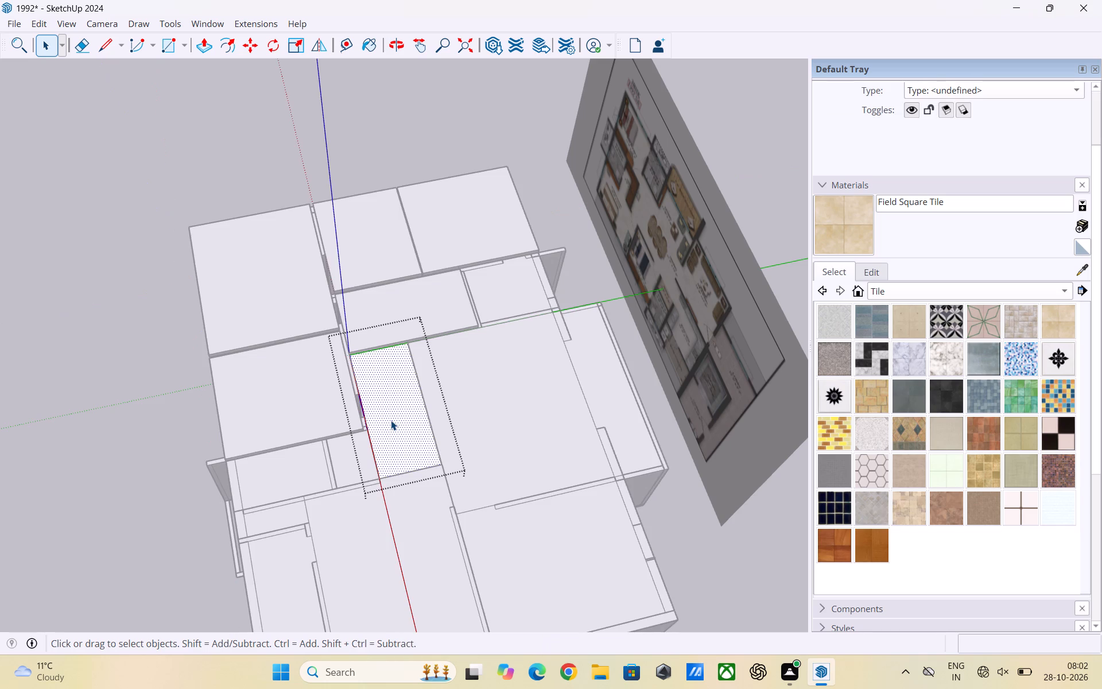
key(p)
click(391, 420)
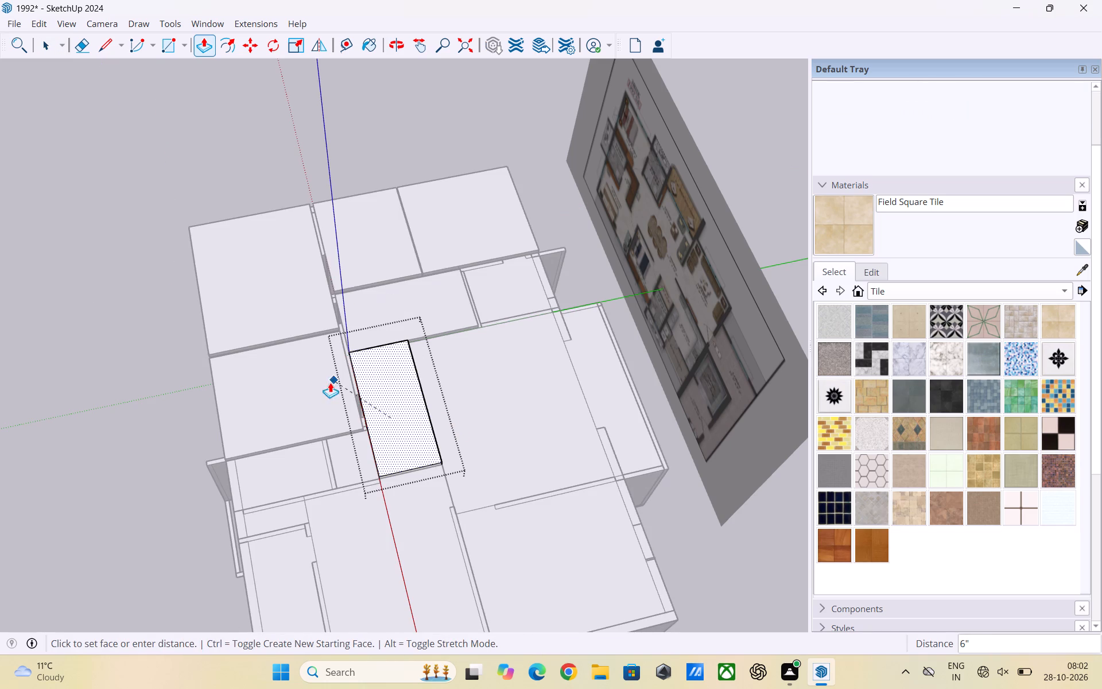
click(300, 392)
key(space)
click(149, 392)
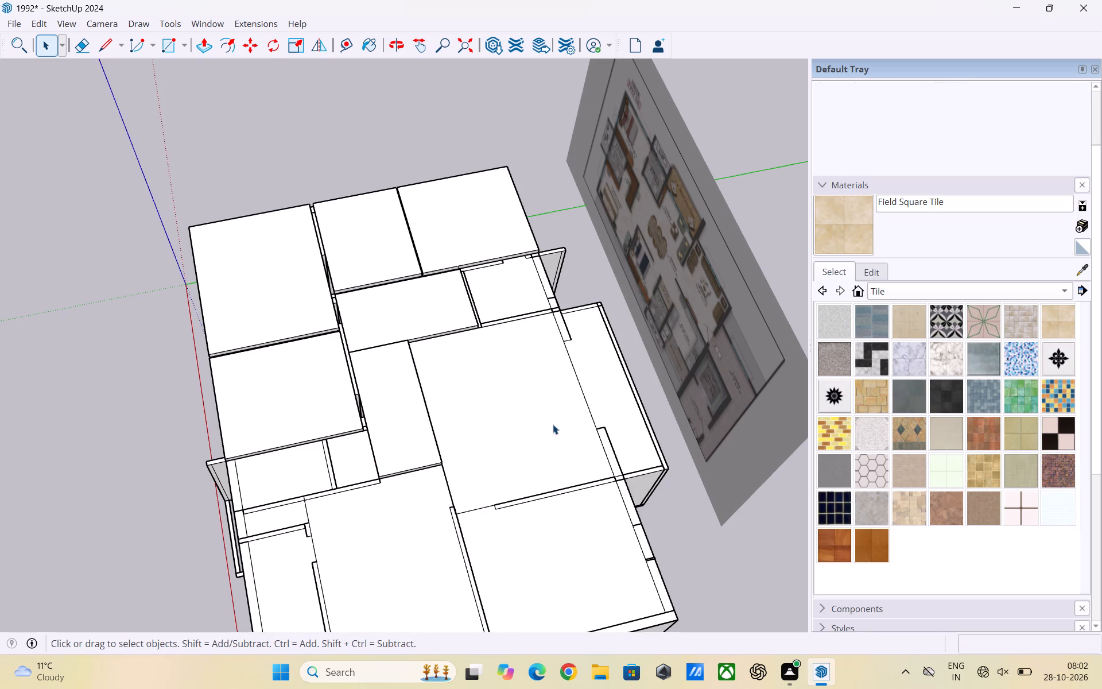
Group the wall-top face over the large central hall, push/pull it up level with the passage slab, and leave the group.
double_click(551, 423)
right_click(551, 423)
click(594, 559)
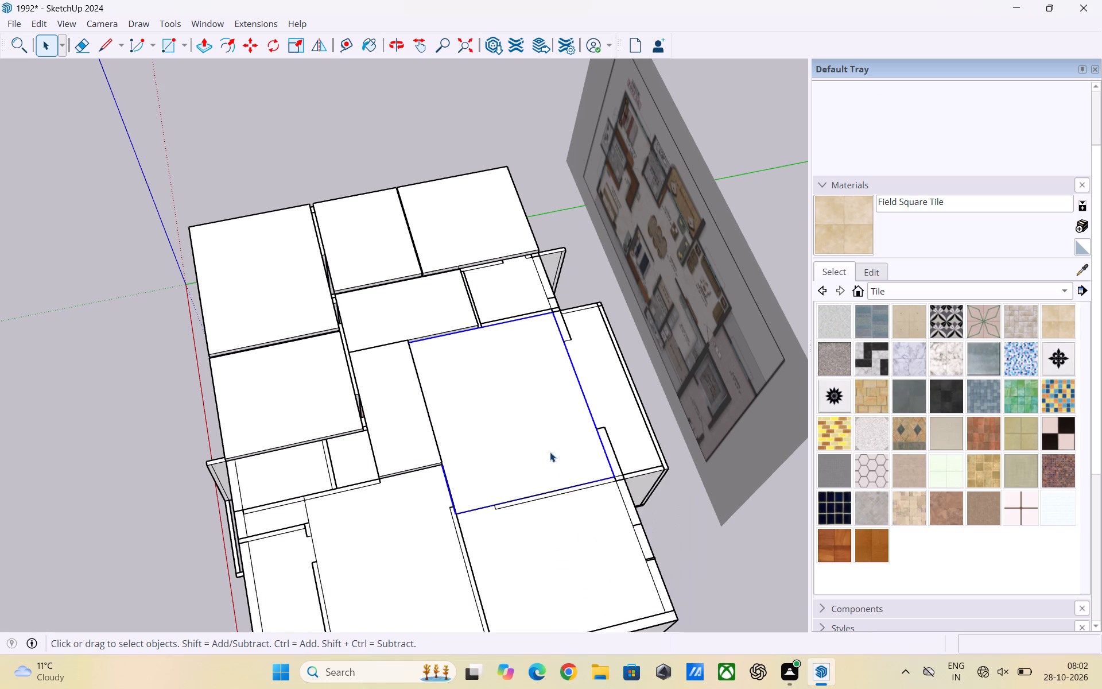
triple_click(550, 452)
key(p)
click(550, 452)
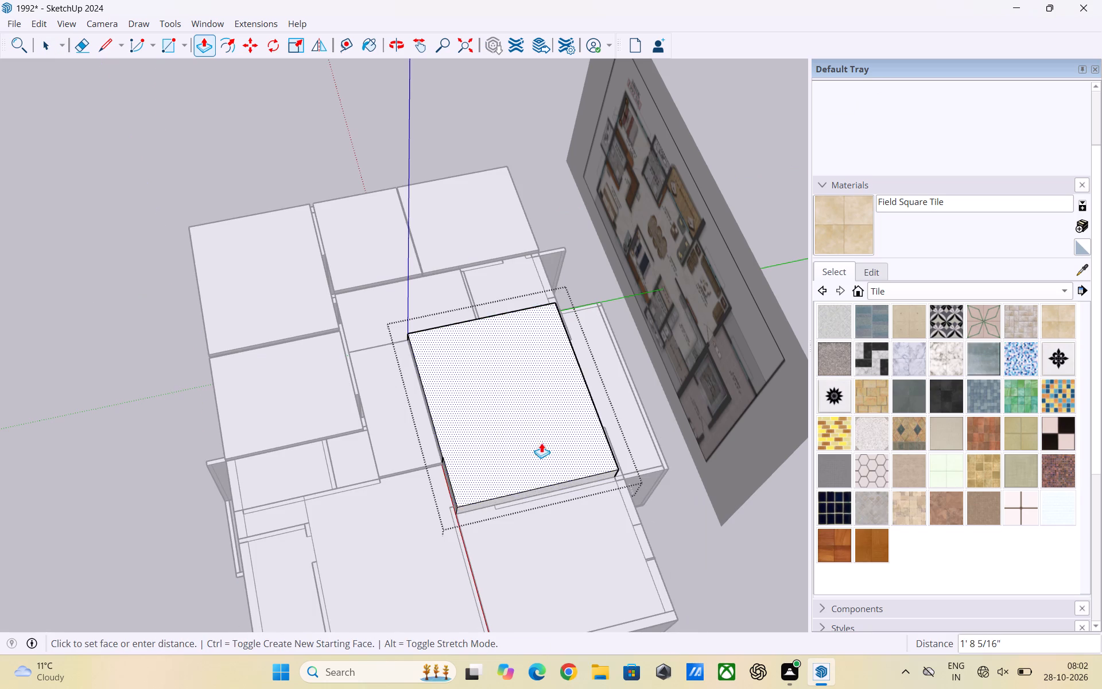
click(397, 429)
key(space)
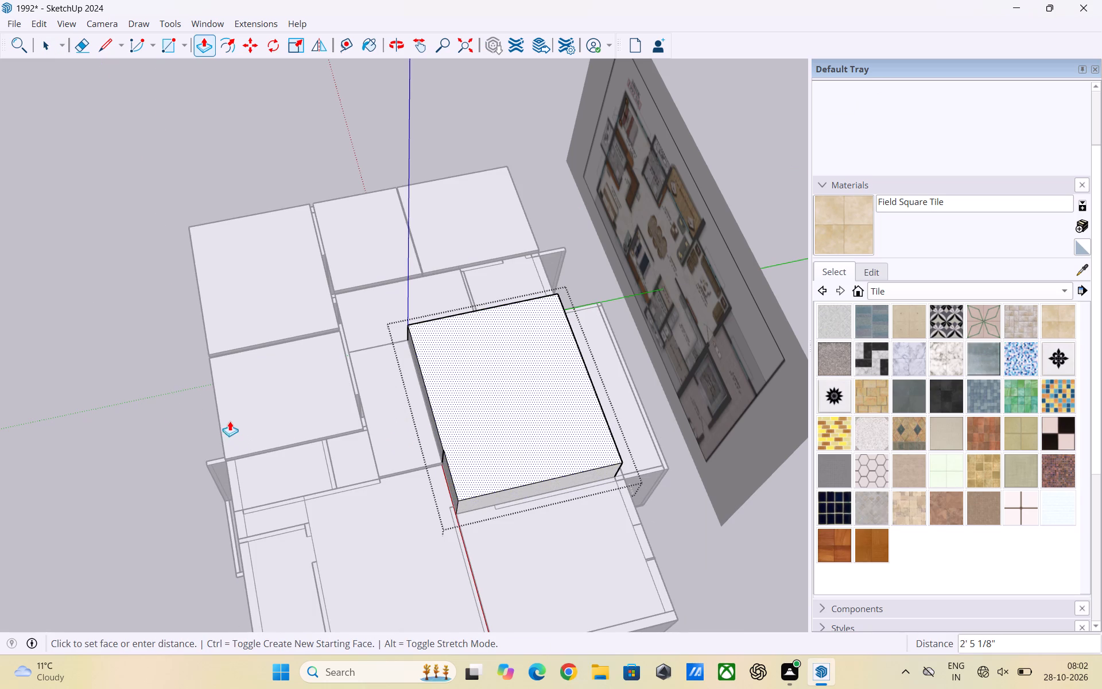
click(143, 396)
scroll(612, 271, down, 5)
middle_drag(666, 473, 665, 478)
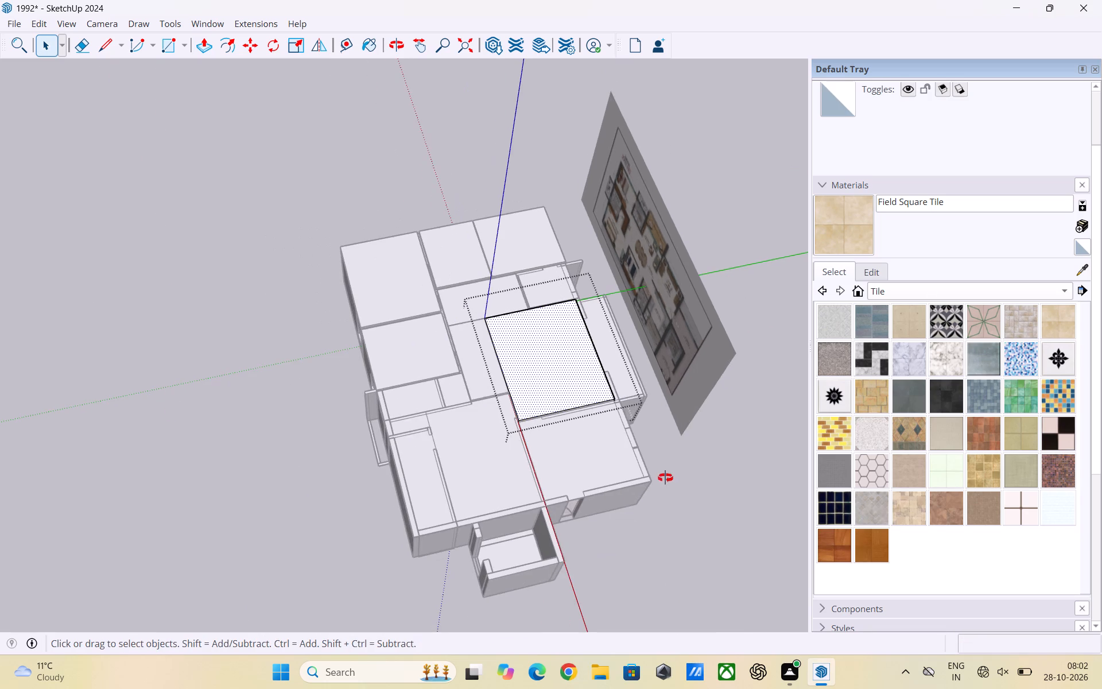
middle_drag(665, 478, 586, 502)
click(700, 523)
Group the small wall-top face between the oblong slab and the outer wall, push/pull it up 6", and leave the group.
scroll(532, 418, up, 3)
middle_drag(532, 412, 546, 455)
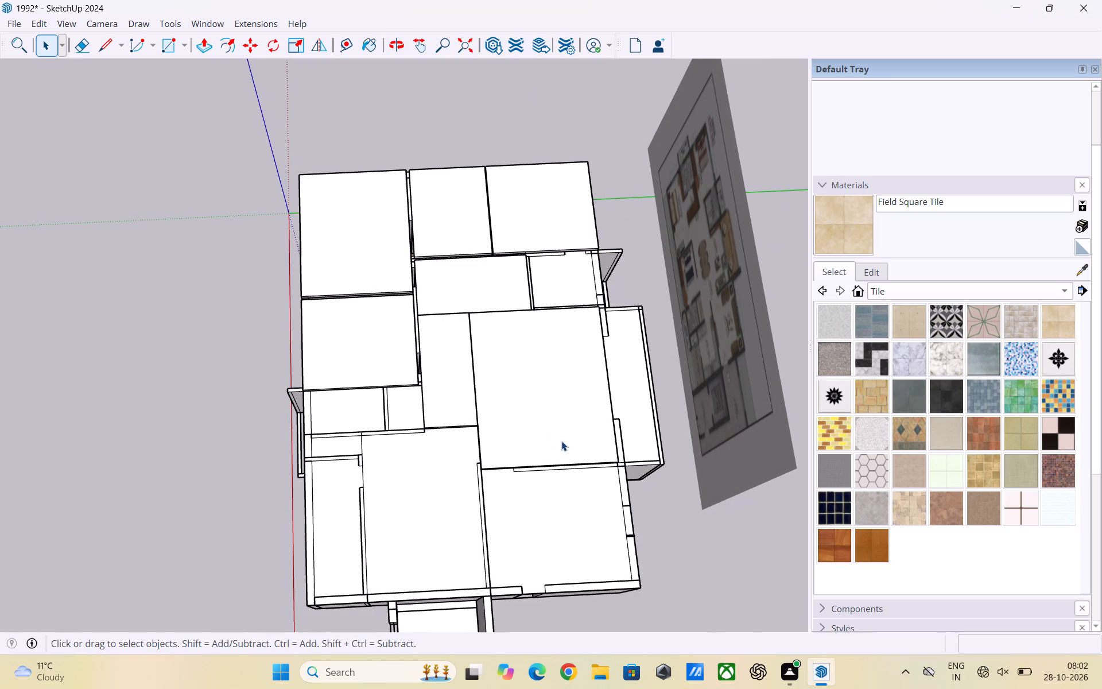
double_click(549, 282)
right_click(549, 282)
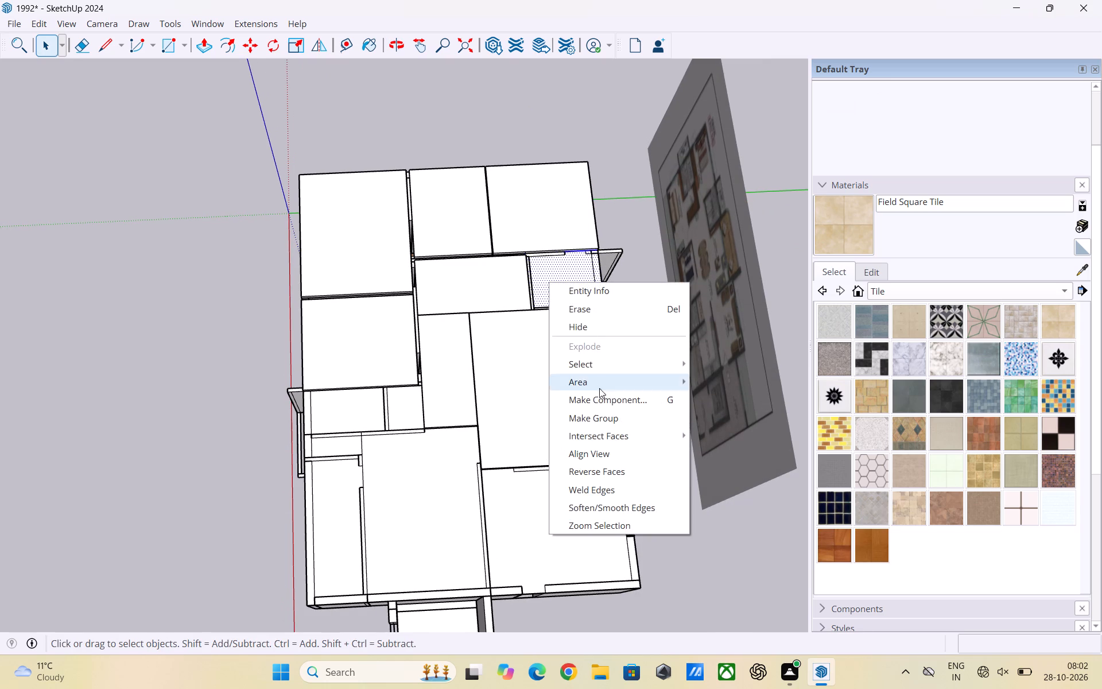
click(604, 412)
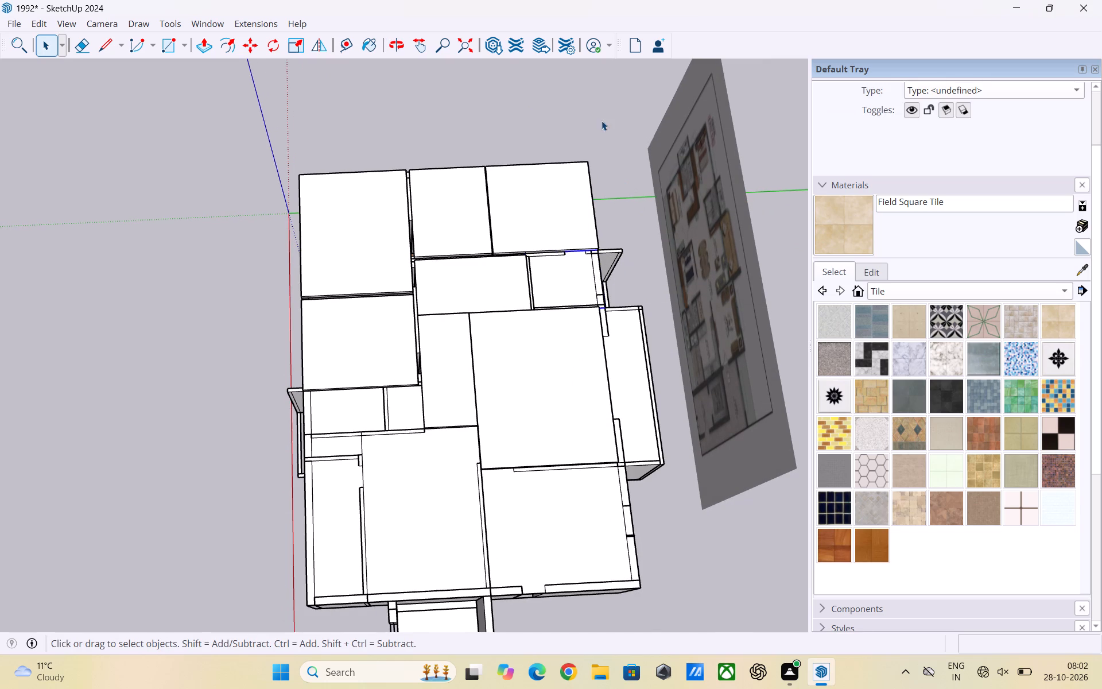
click(602, 121)
scroll(566, 265, up, 2)
middle_drag(566, 265, 565, 318)
triple_click(557, 289)
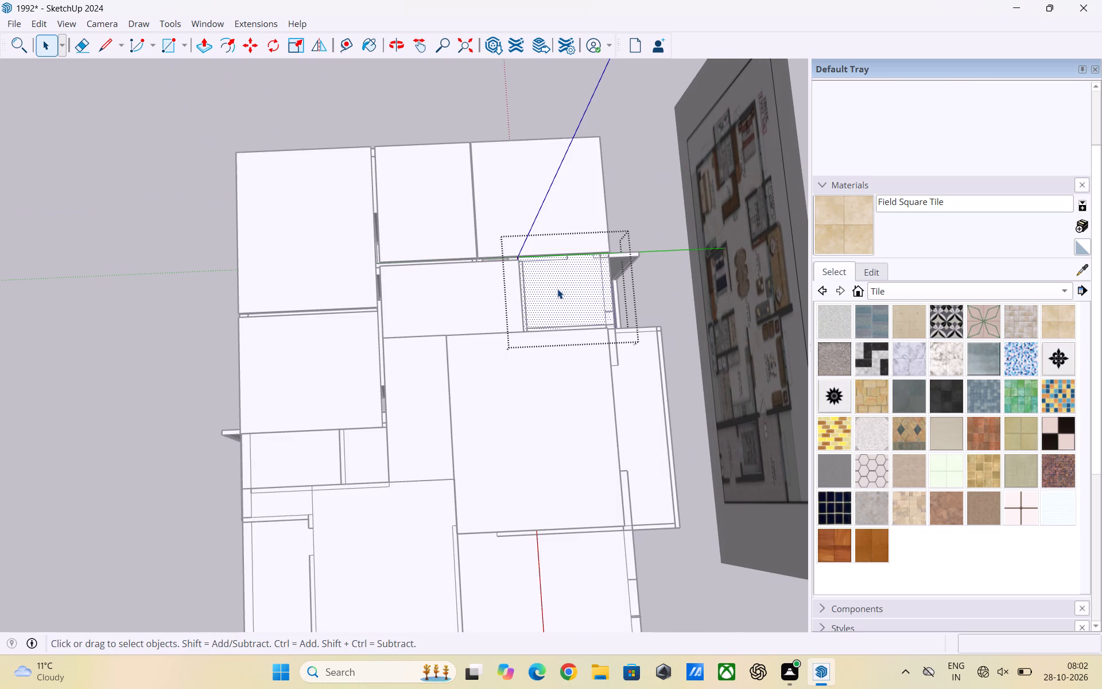
key(p)
click(558, 289)
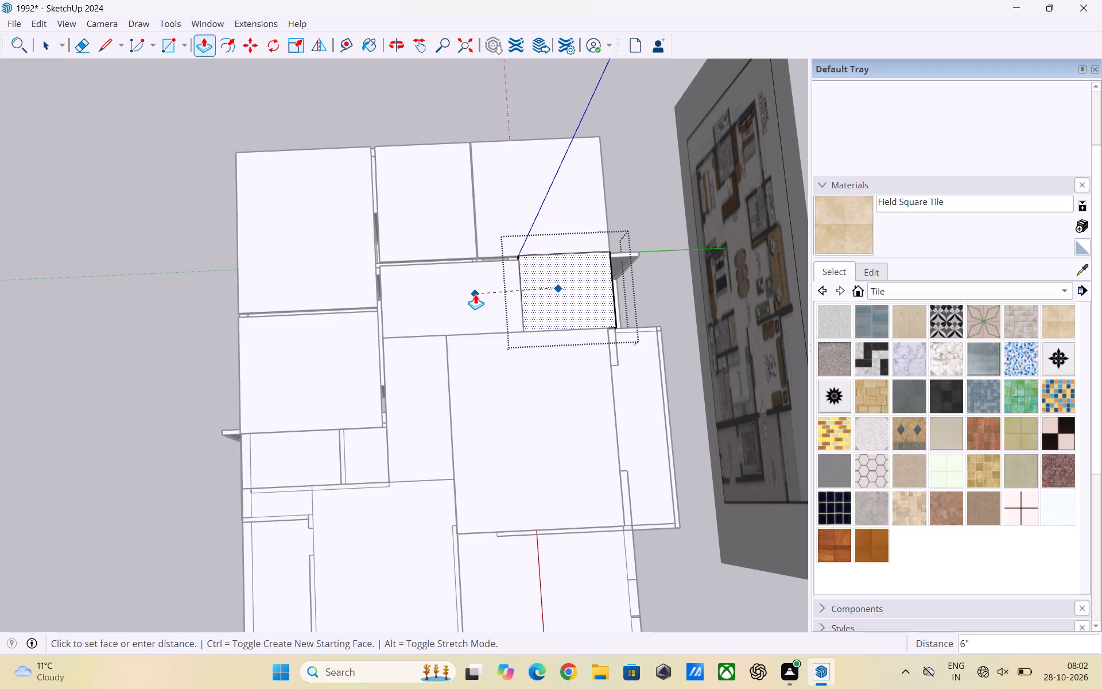
click(475, 294)
key(space)
click(620, 174)
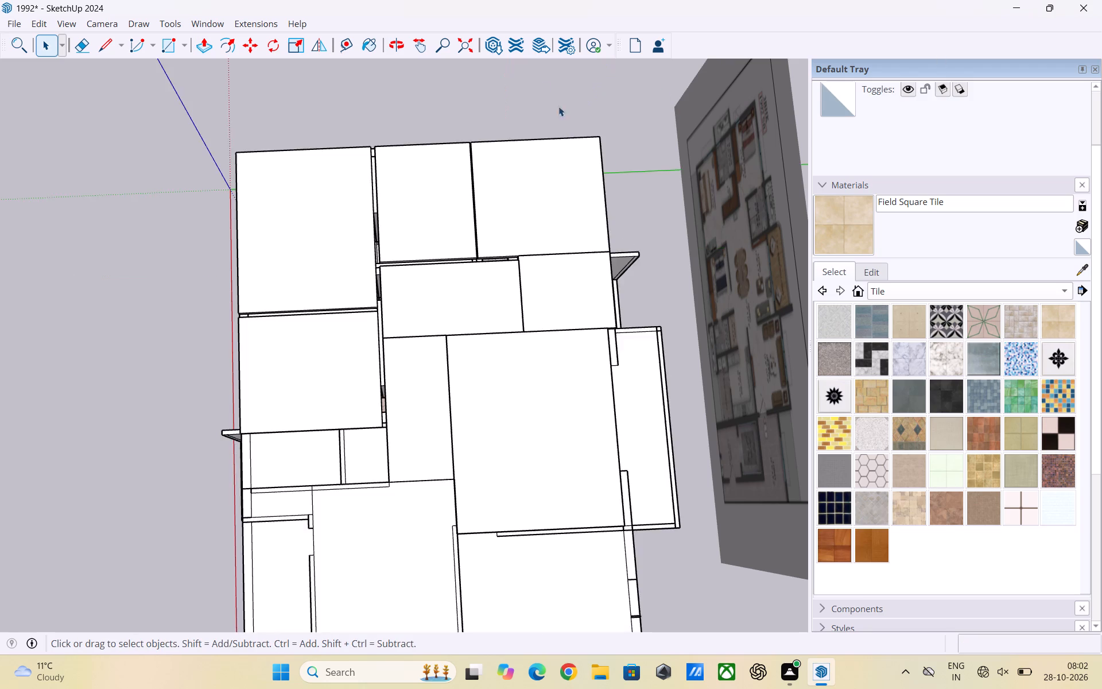
Group the wall-top face over the far corner room adjoining the central hall and try to push/pull it to the neighbouring room's level.
scroll(536, 76, down, 6)
scroll(580, 401, up, 2)
double_click(567, 405)
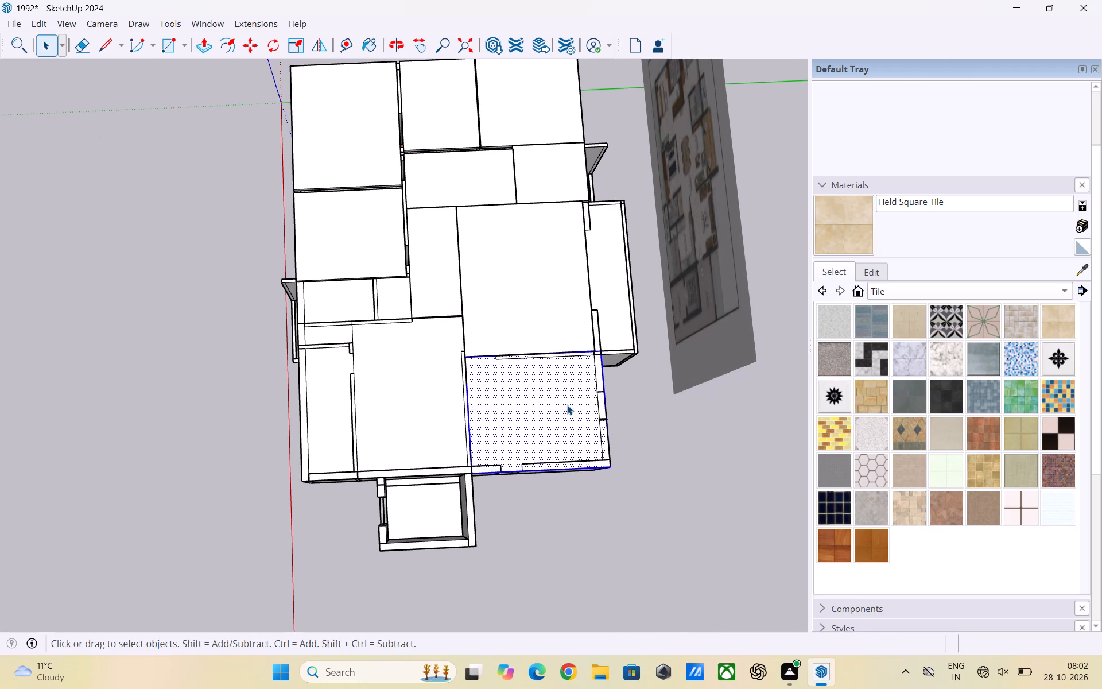
right_click(567, 405)
click(603, 545)
double_click(533, 423)
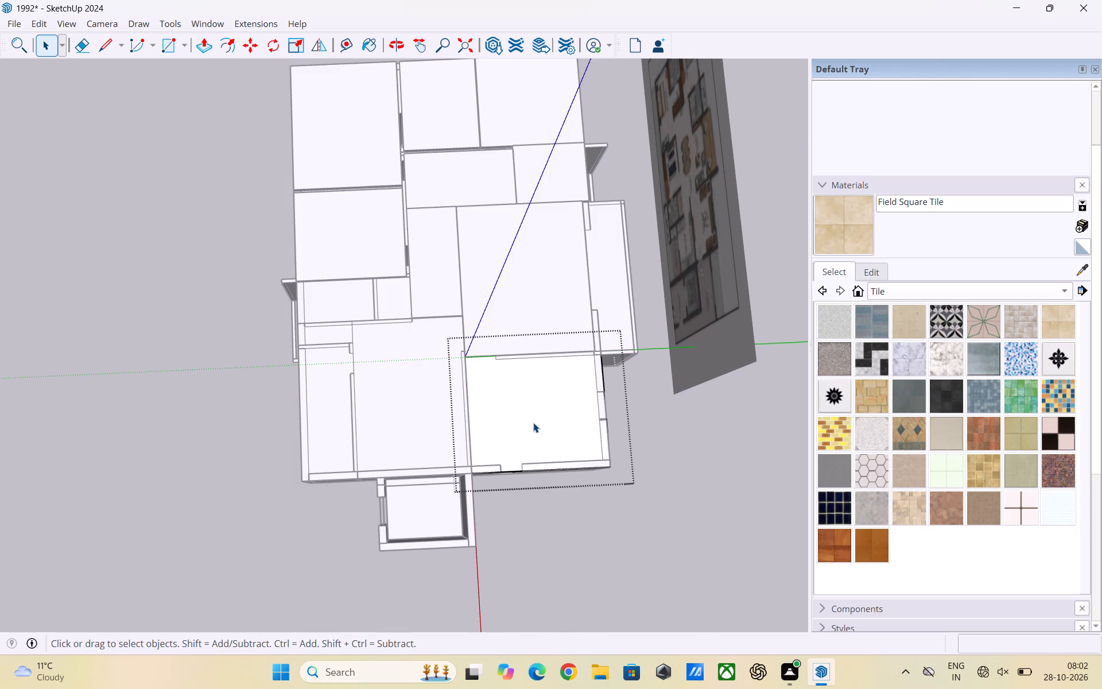
key(p)
click(533, 423)
click(414, 423)
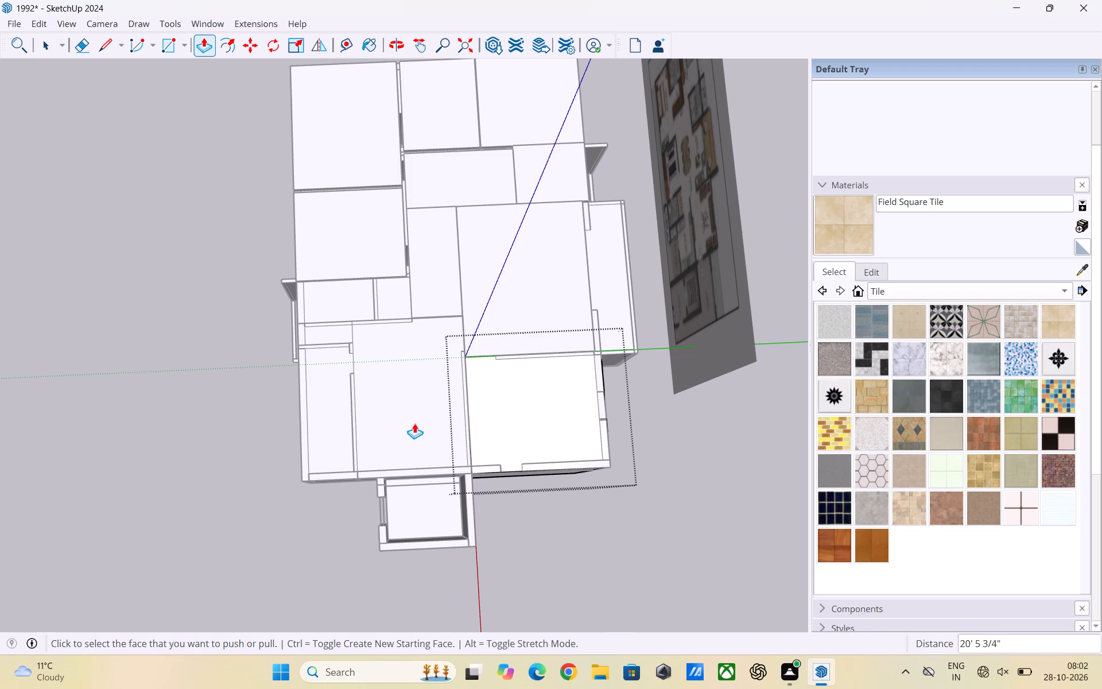
key(space)
click(634, 514)
Group the large wall-top face beside the corner room, behind the small protruding block.
scroll(553, 386, down, 6)
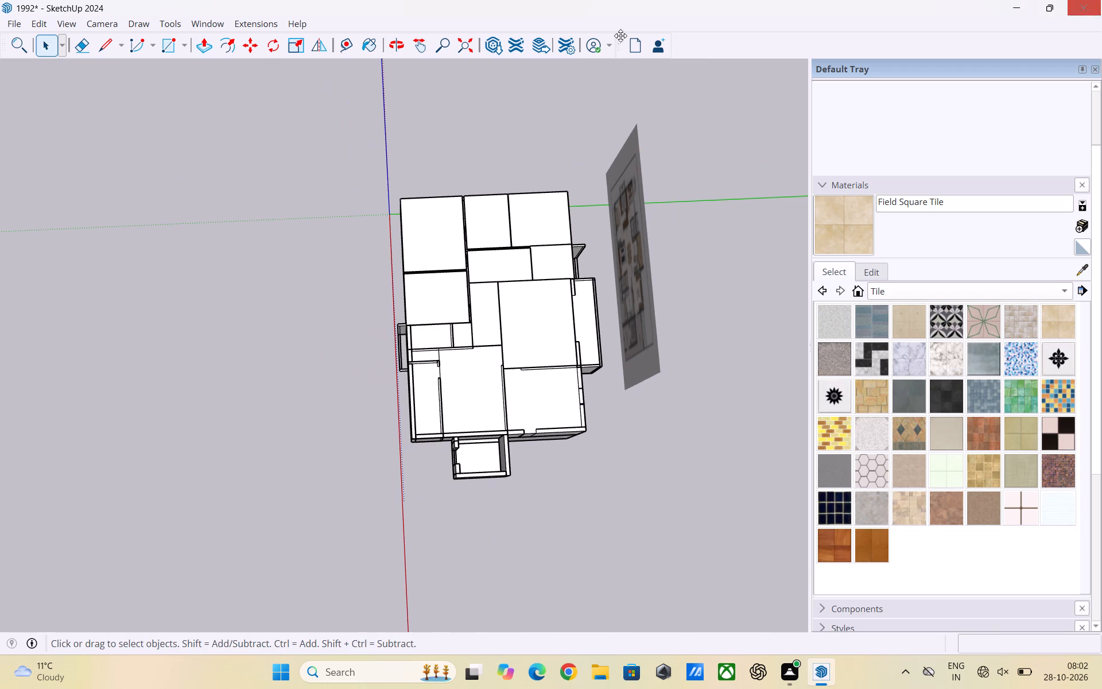
scroll(478, 354, up, 3)
double_click(476, 386)
right_click(476, 386)
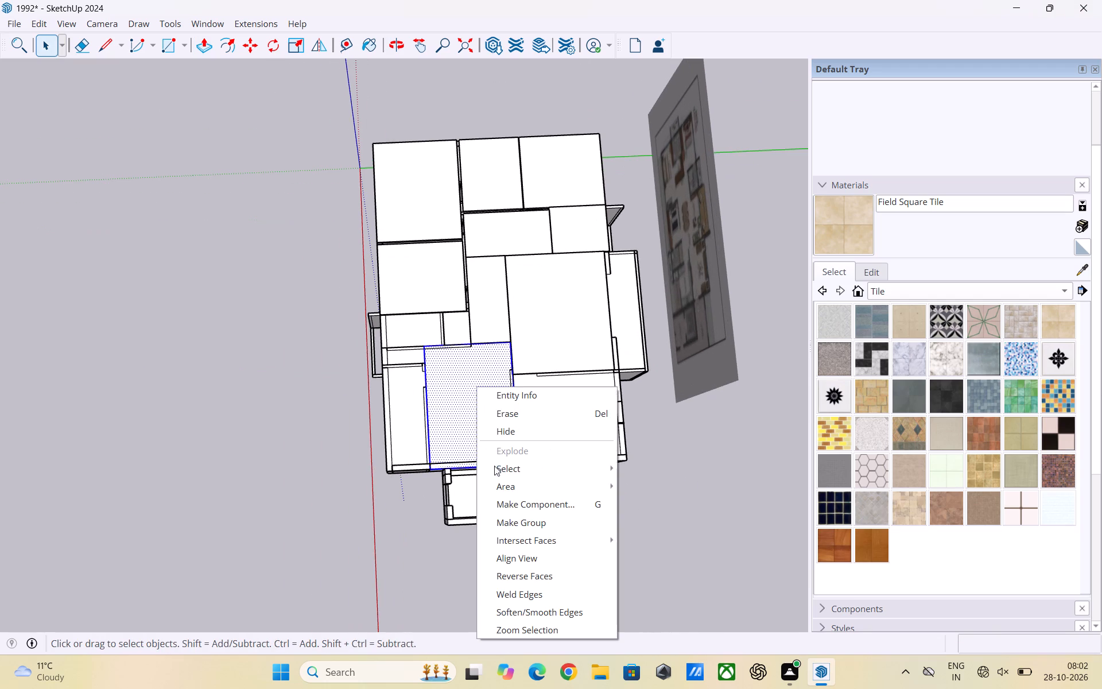
click(518, 524)
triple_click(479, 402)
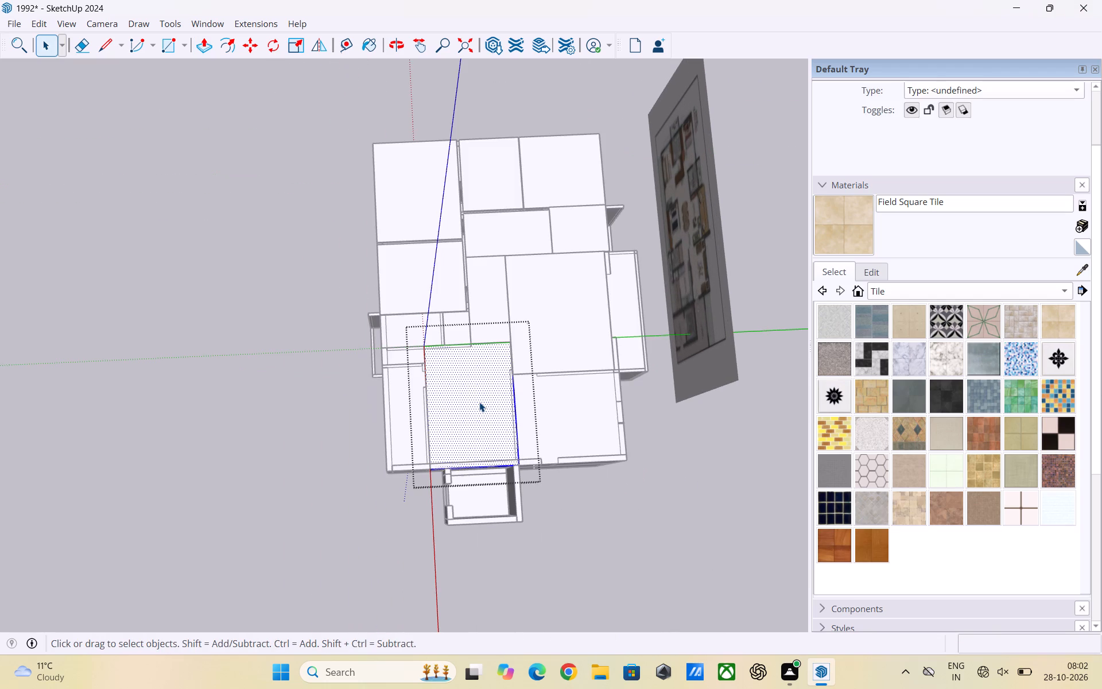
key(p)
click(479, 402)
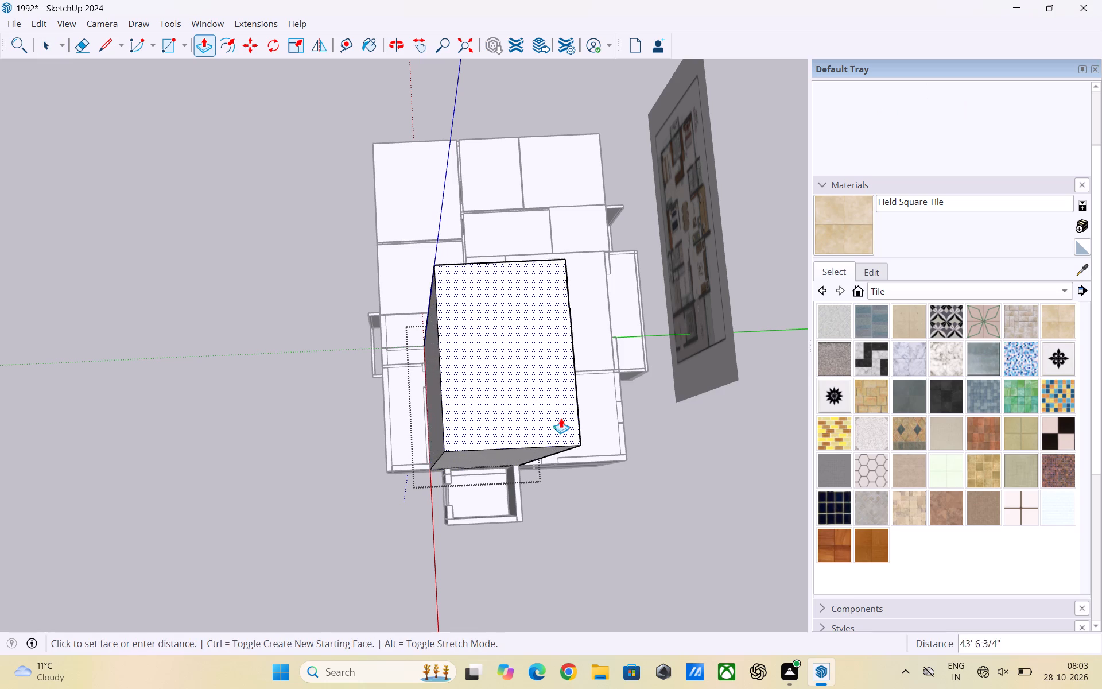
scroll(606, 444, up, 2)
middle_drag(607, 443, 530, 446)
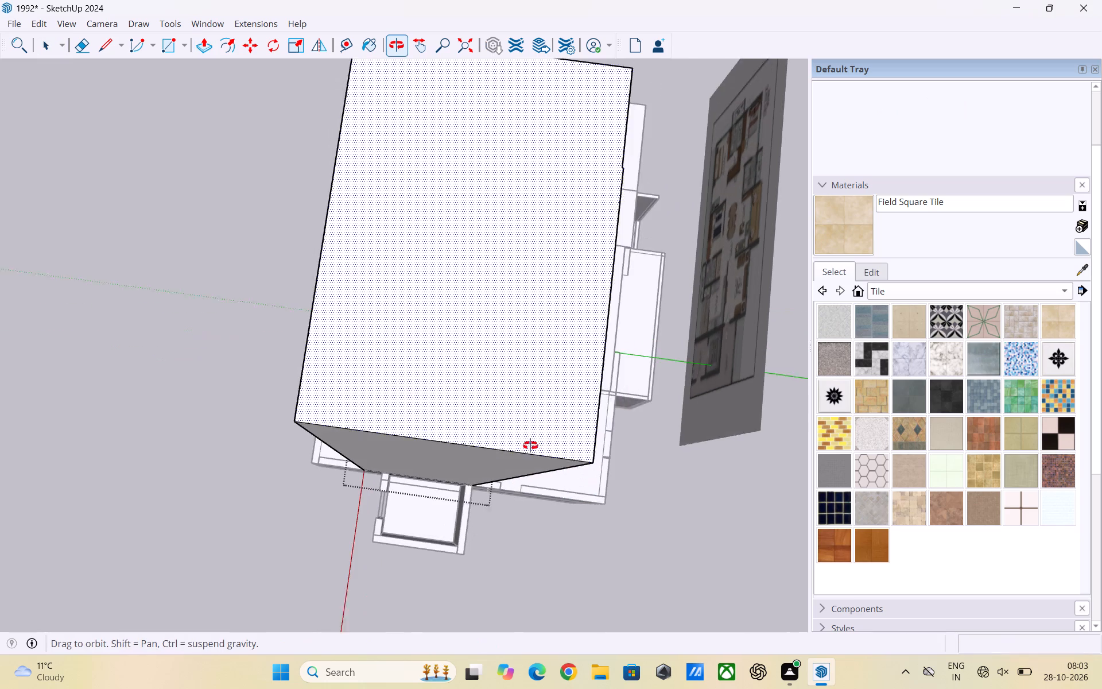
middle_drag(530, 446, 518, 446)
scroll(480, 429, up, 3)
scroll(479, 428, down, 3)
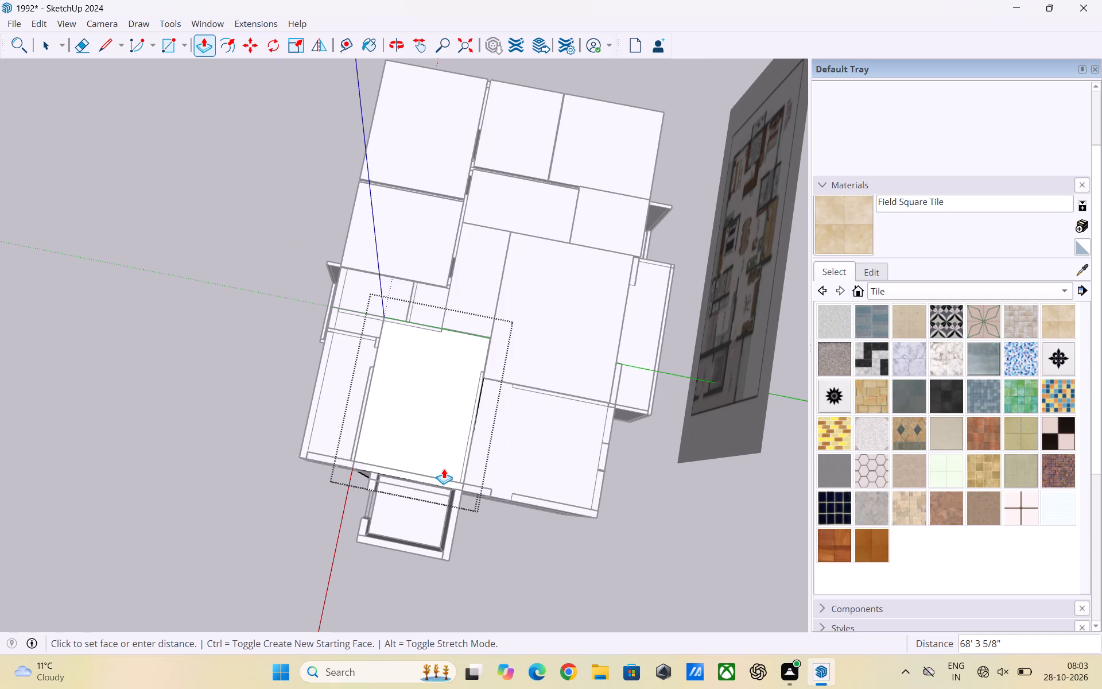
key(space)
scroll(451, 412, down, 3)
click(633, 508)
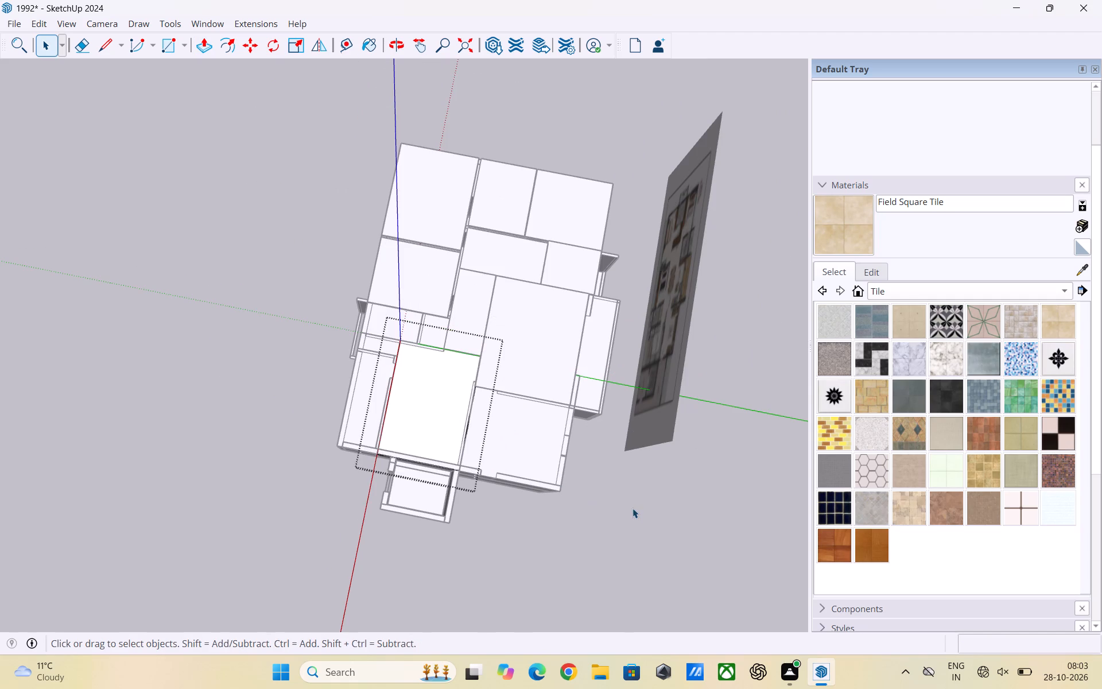
Inside the large room's group, push/pull the face up level with the central hall slab and leave the group.
triple_click(434, 436)
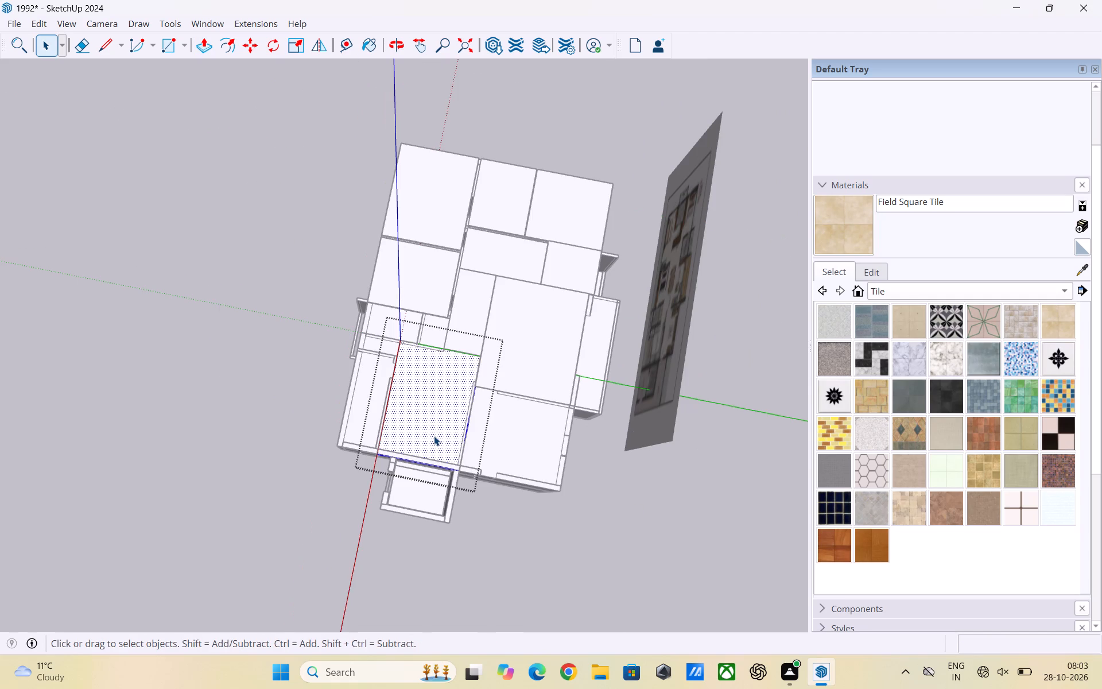
key(p)
click(434, 436)
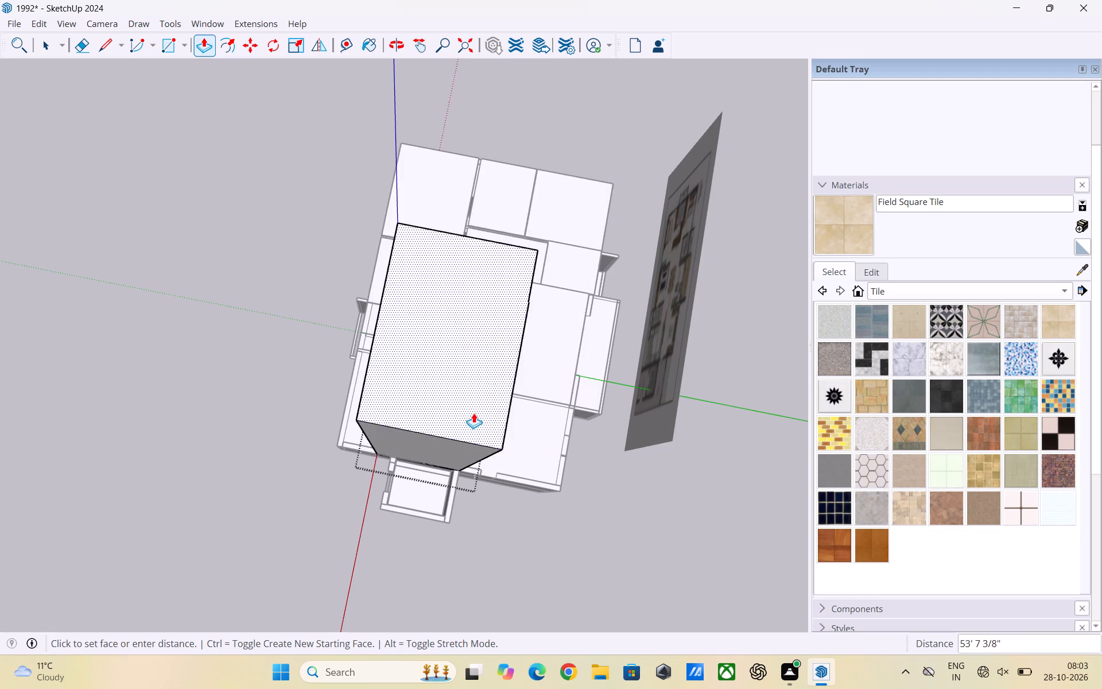
click(515, 365)
key(space)
click(623, 474)
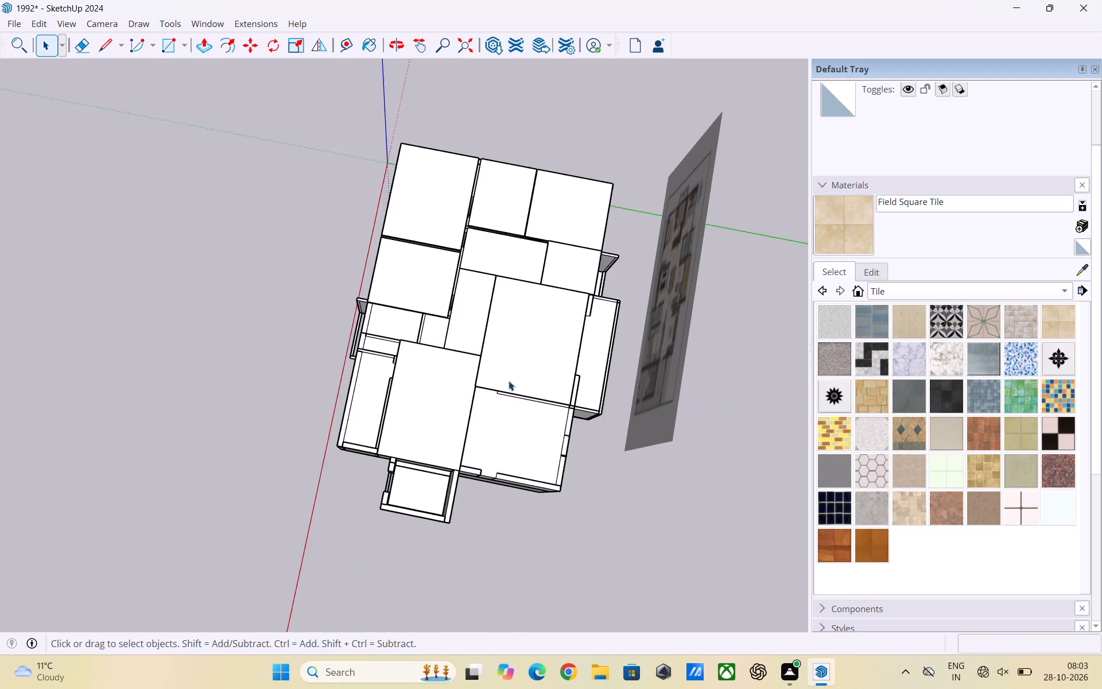
Group the narrow wall-top strip along the large room's outer side, push/pull it level with that room's slab, and leave the group.
scroll(509, 381, down, 3)
middle_drag(476, 402, 602, 400)
scroll(418, 388, up, 2)
double_click(421, 398)
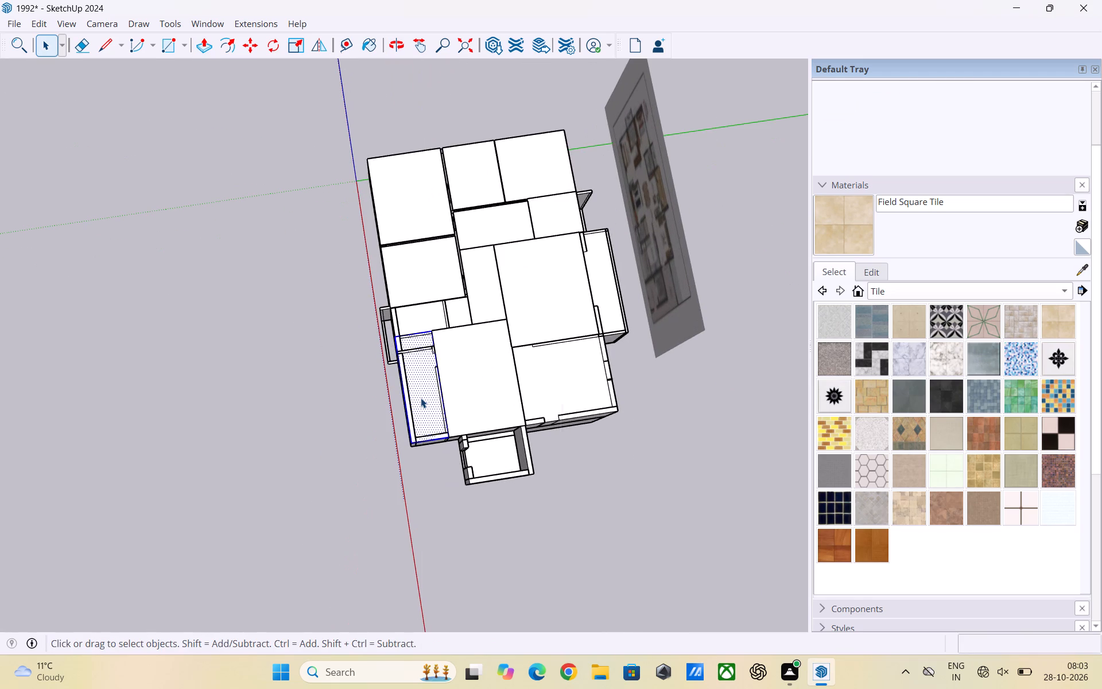
right_click(421, 398)
click(452, 532)
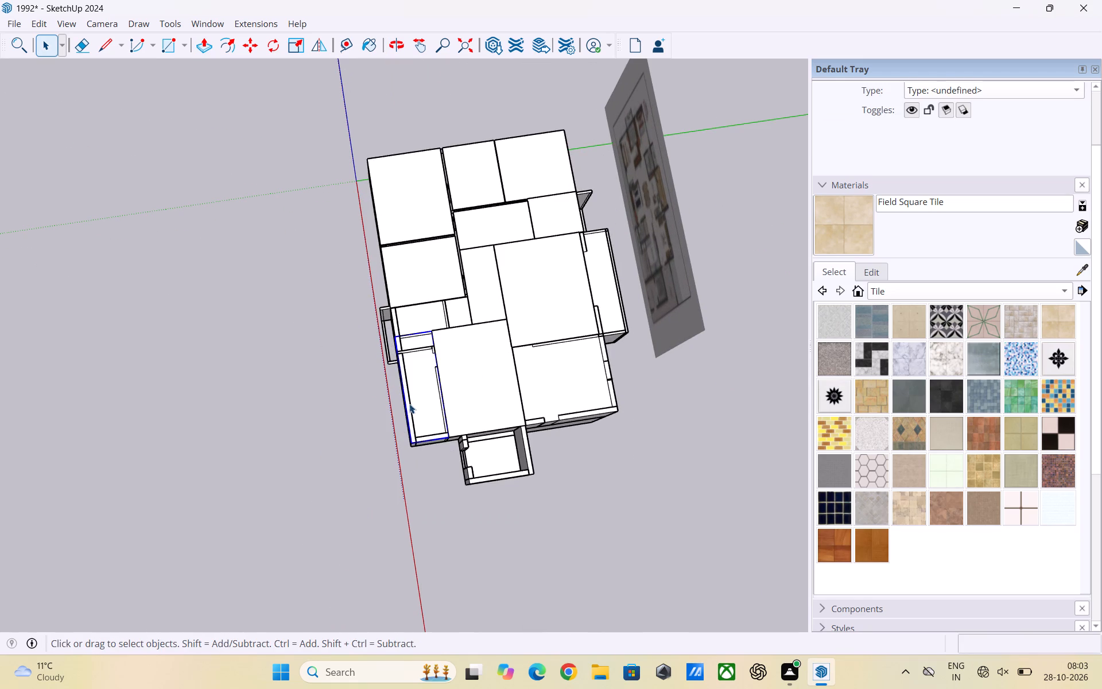
triple_click(416, 401)
key(p)
click(417, 401)
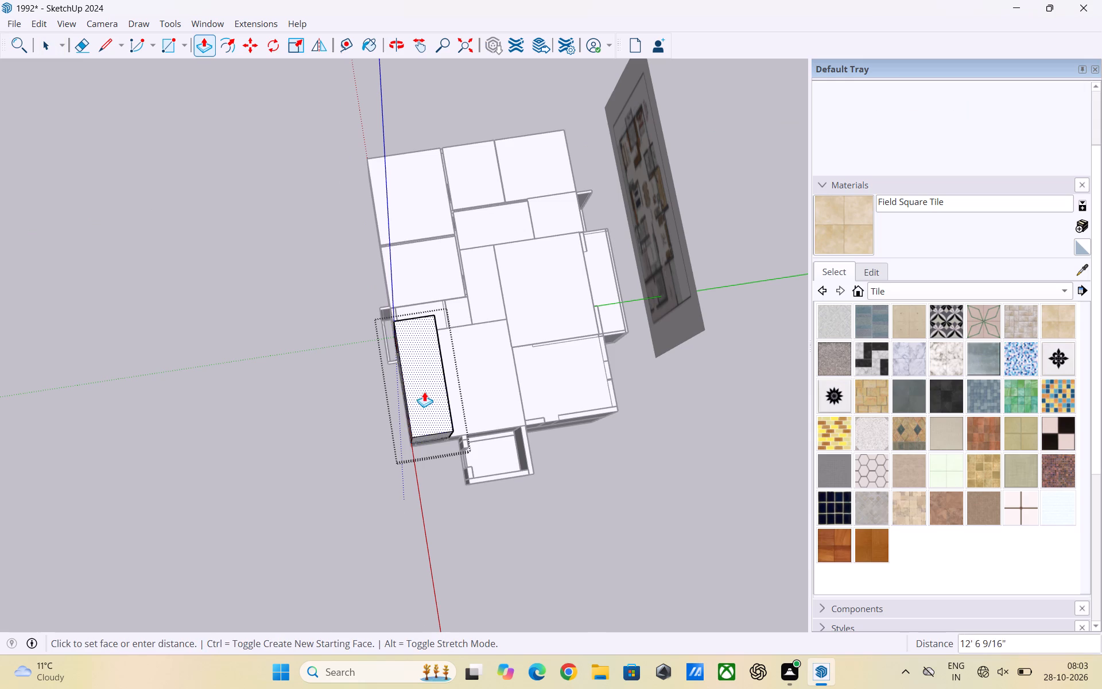
click(510, 407)
key(space)
click(634, 505)
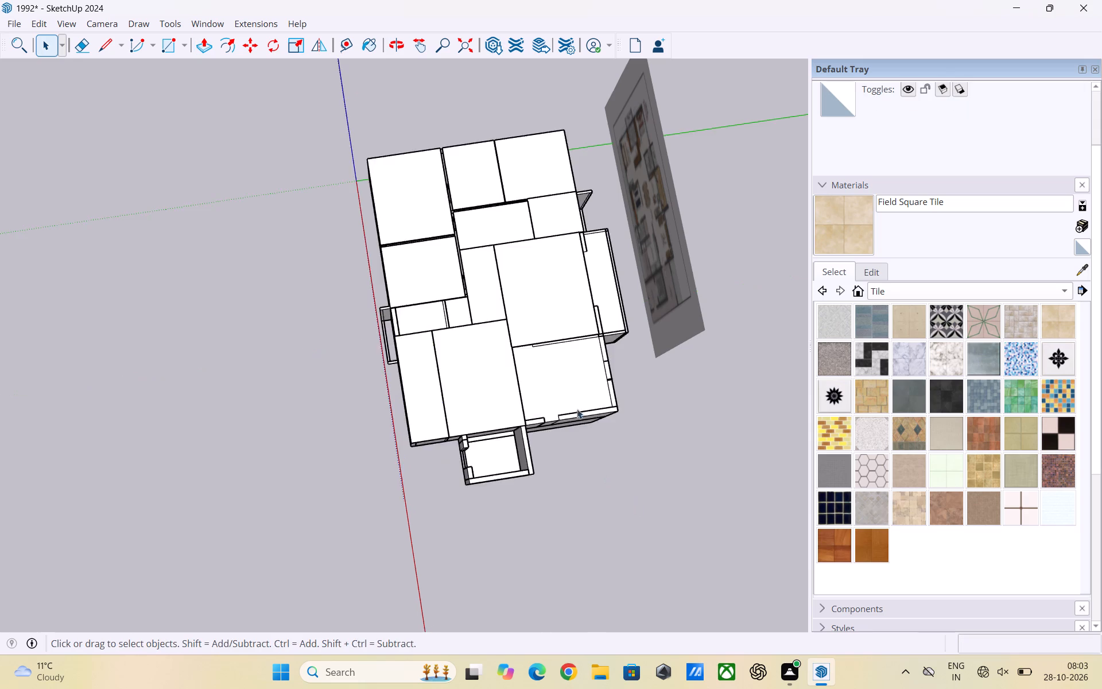
Group the remaining partitioned wall-top face between the second origin-side room's slab and the narrow outer strip.
scroll(570, 385, down, 5)
middle_drag(605, 419, 467, 421)
scroll(467, 351, up, 10)
middle_drag(506, 405, 507, 400)
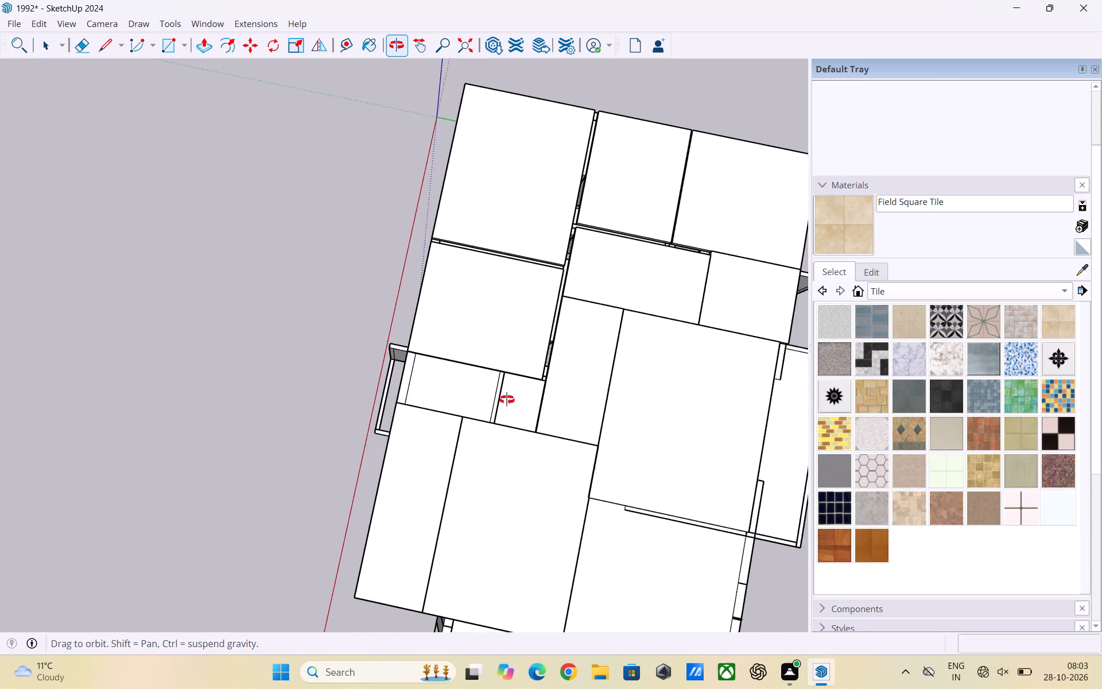
middle_drag(507, 400, 519, 347)
scroll(515, 369, up, 5)
middle_drag(473, 392, 522, 312)
scroll(491, 339, up, 3)
scroll(354, 308, down, 6)
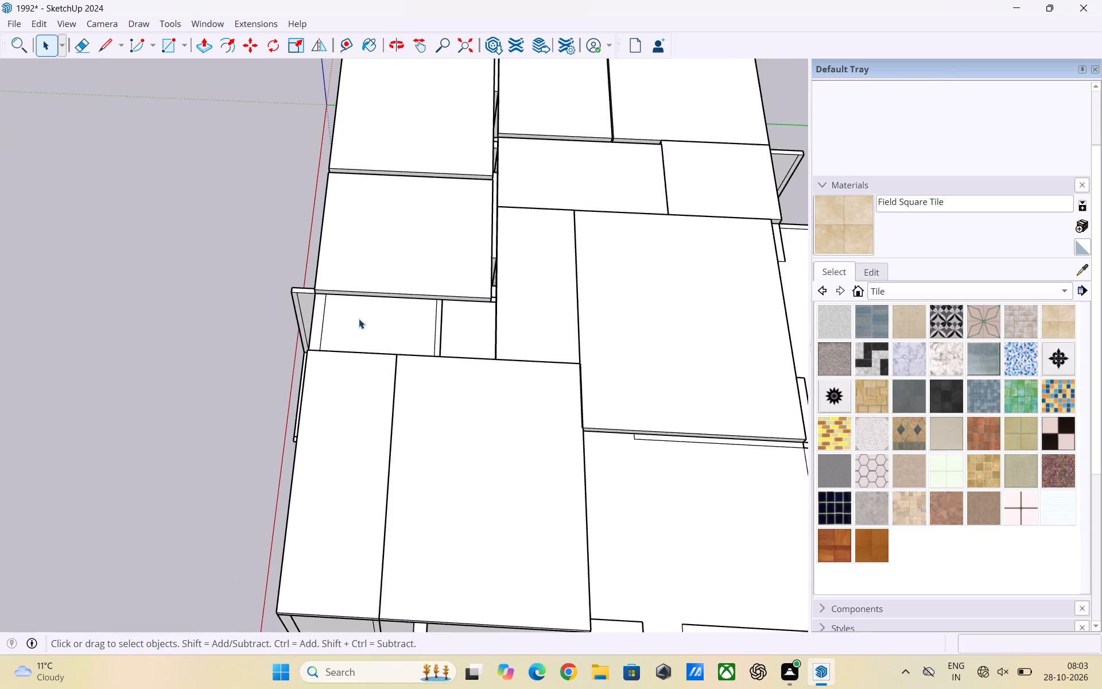
middle_drag(361, 318, 372, 389)
scroll(362, 324, down, 1)
double_click(387, 361)
right_click(388, 359)
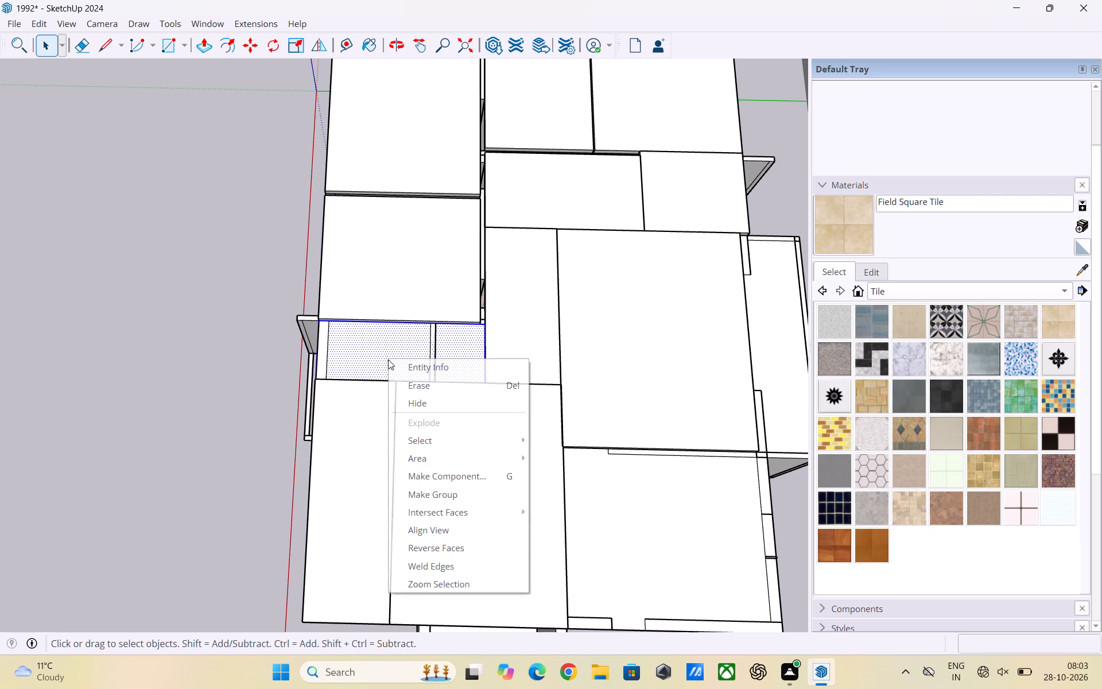
click(420, 496)
Inside the partitioned area's group, push/pull the face up level with the central hall slab and leave the group.
triple_click(403, 355)
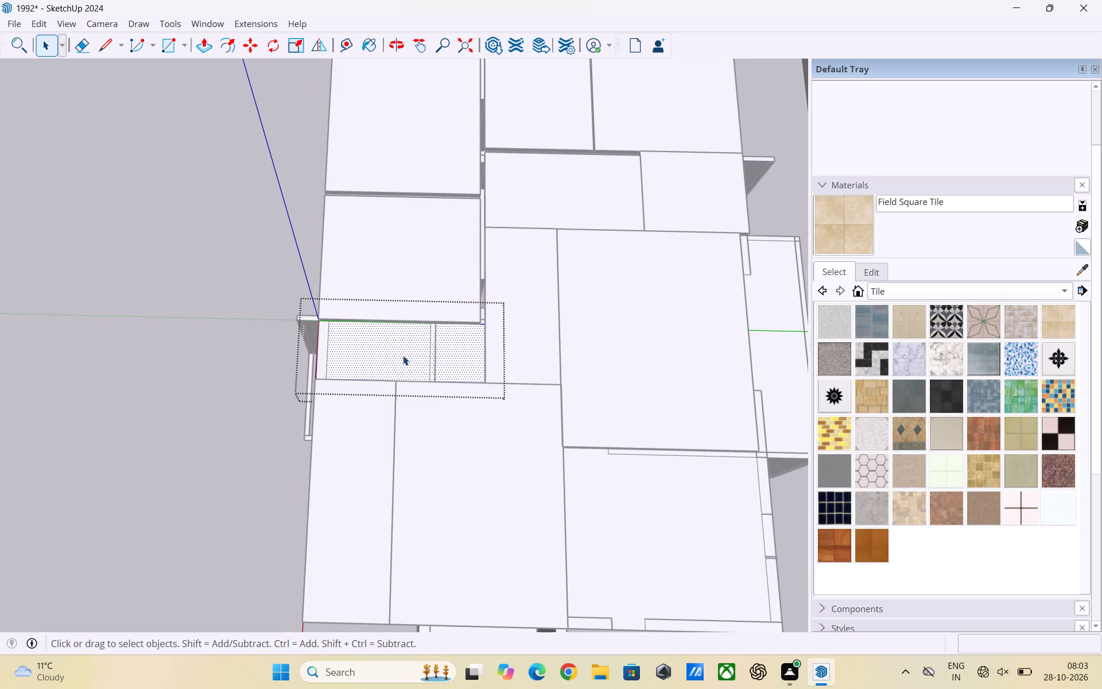
key(p)
click(403, 355)
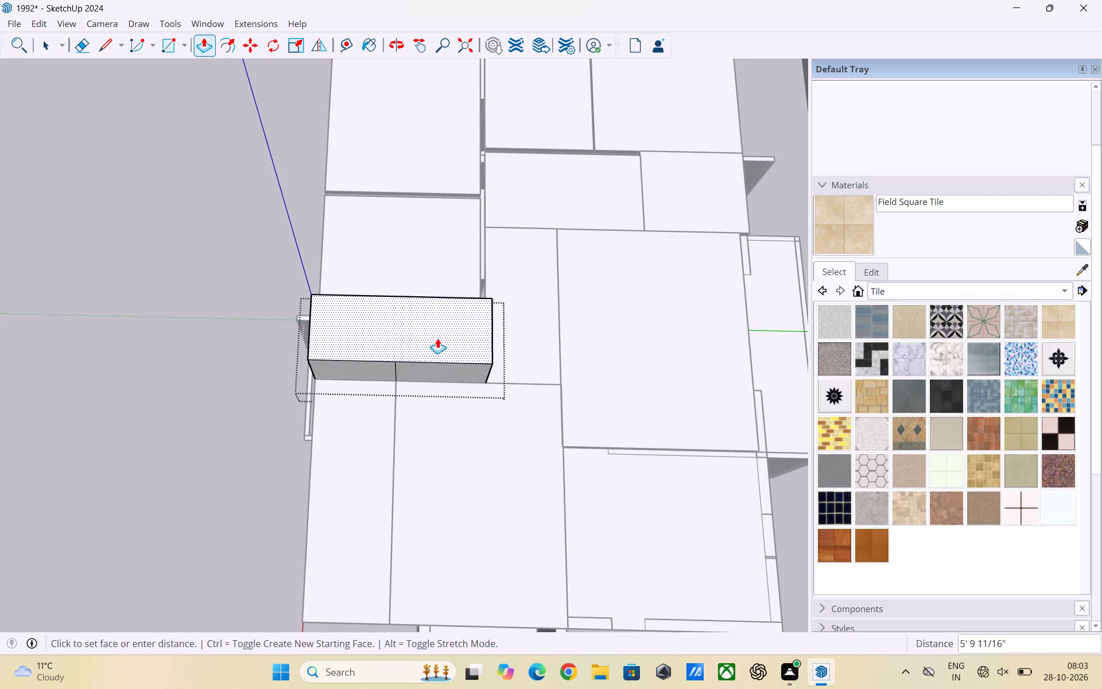
click(599, 383)
key(space)
click(204, 309)
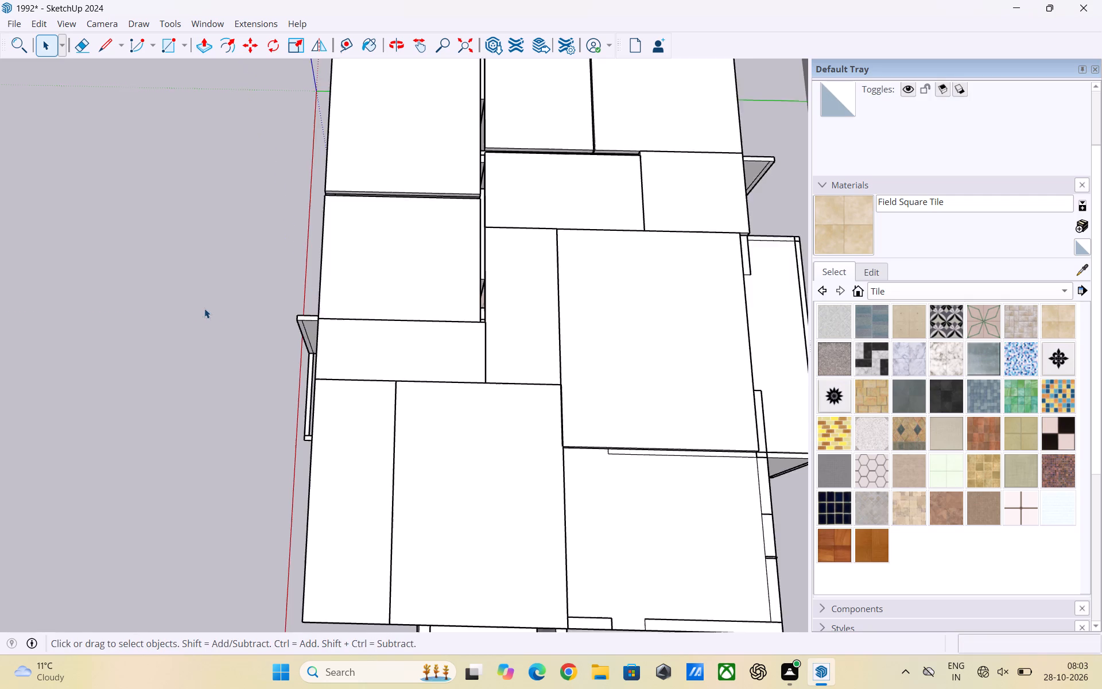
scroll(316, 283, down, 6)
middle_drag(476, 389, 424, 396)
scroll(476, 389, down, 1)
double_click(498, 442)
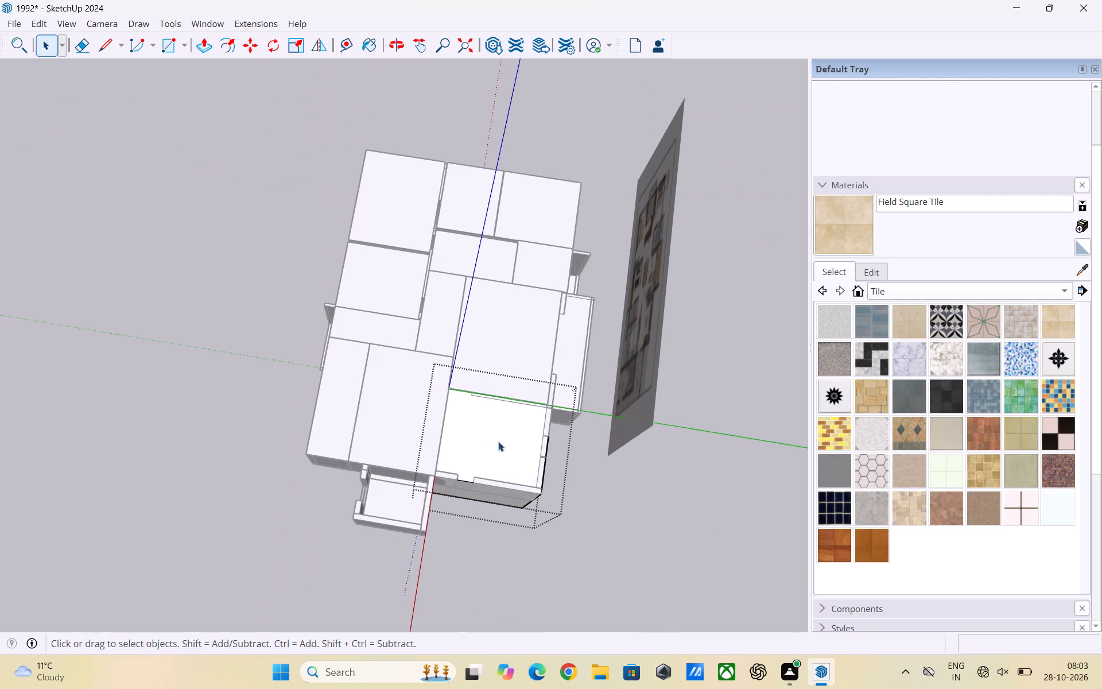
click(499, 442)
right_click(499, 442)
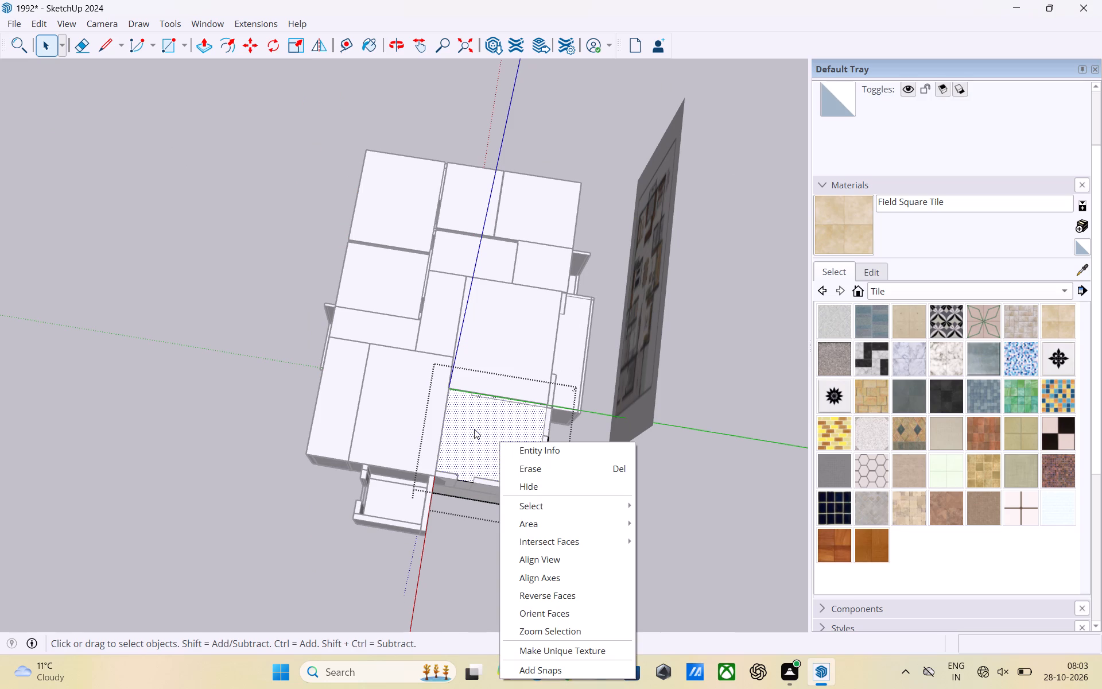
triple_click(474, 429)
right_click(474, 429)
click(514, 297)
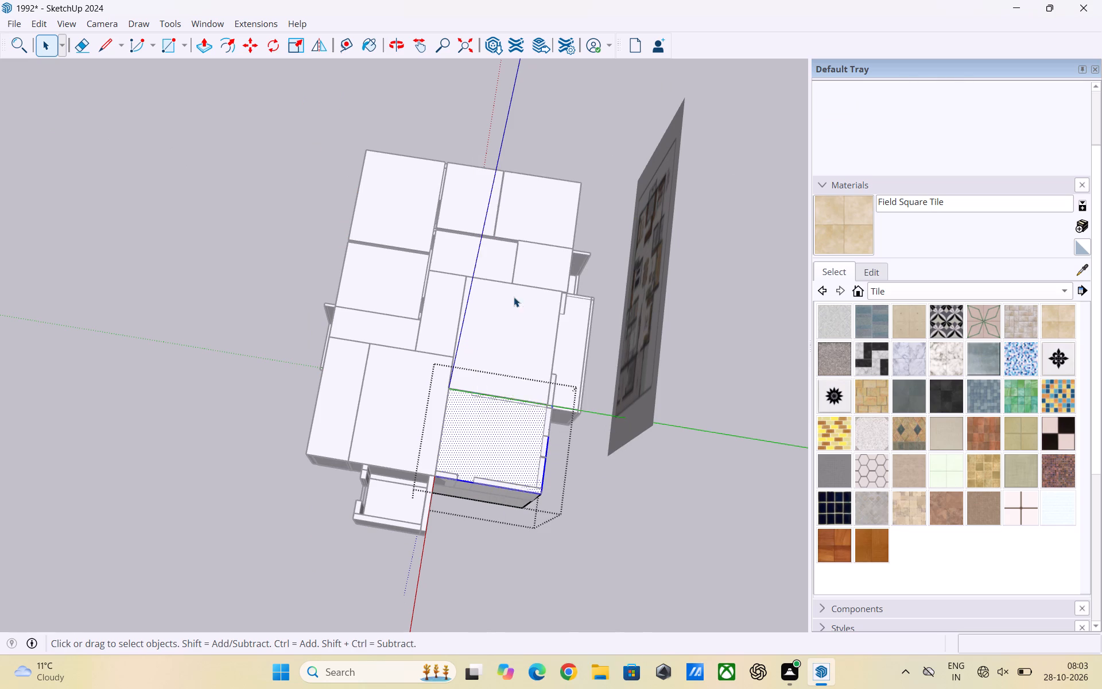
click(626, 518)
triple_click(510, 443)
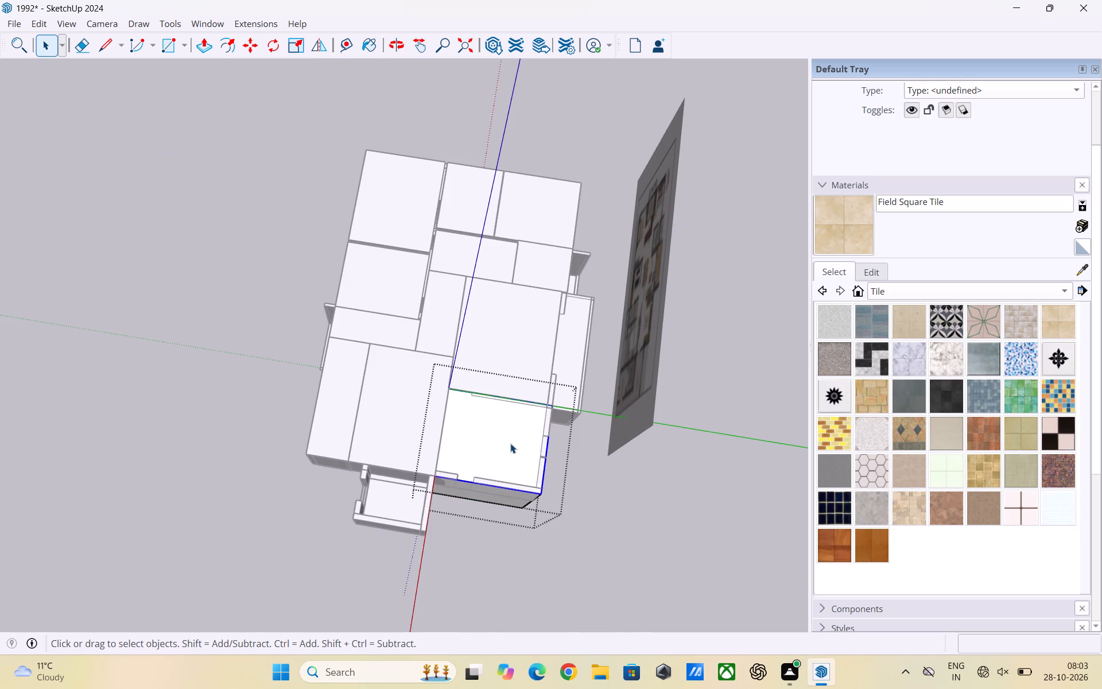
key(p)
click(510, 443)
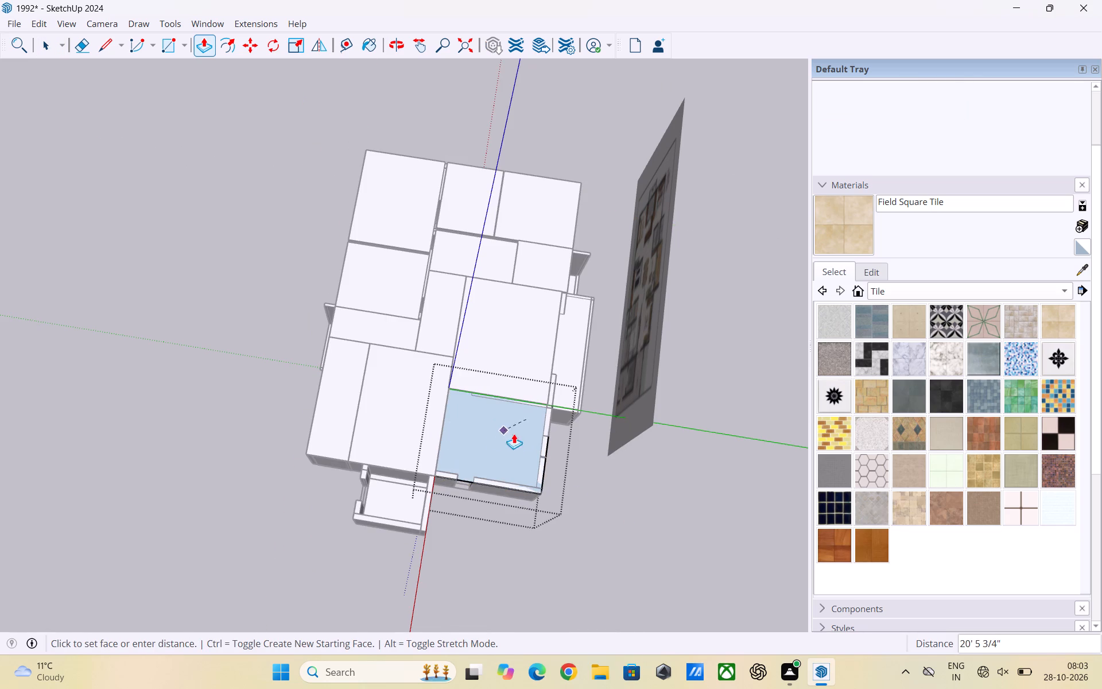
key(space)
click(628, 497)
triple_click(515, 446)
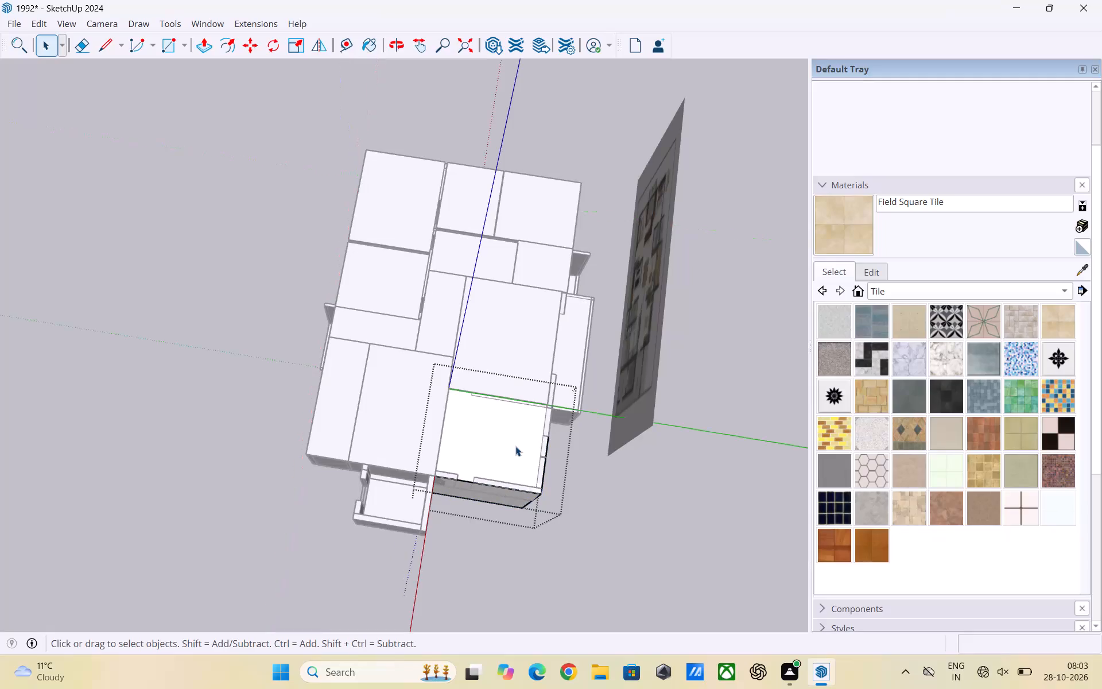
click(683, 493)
Inside the remaining corner room's group, push/pull the wall-top face up 6", level with the adjacent large slab, and leave the group.
scroll(529, 454, up, 3)
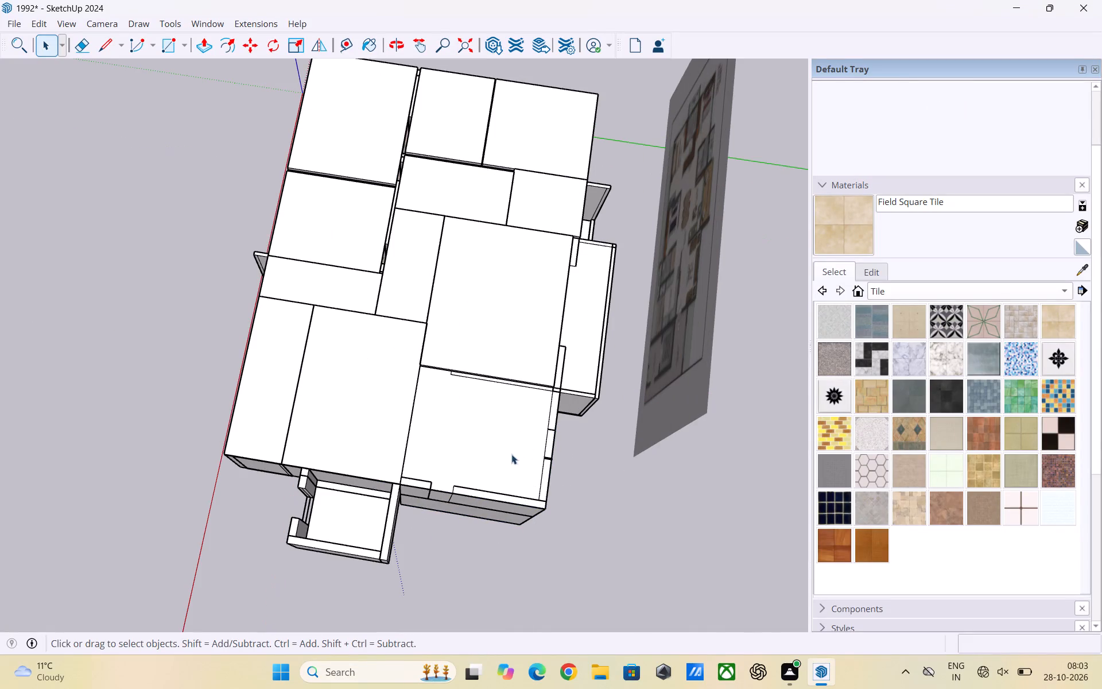
middle_drag(507, 456, 586, 461)
triple_click(513, 416)
triple_click(507, 419)
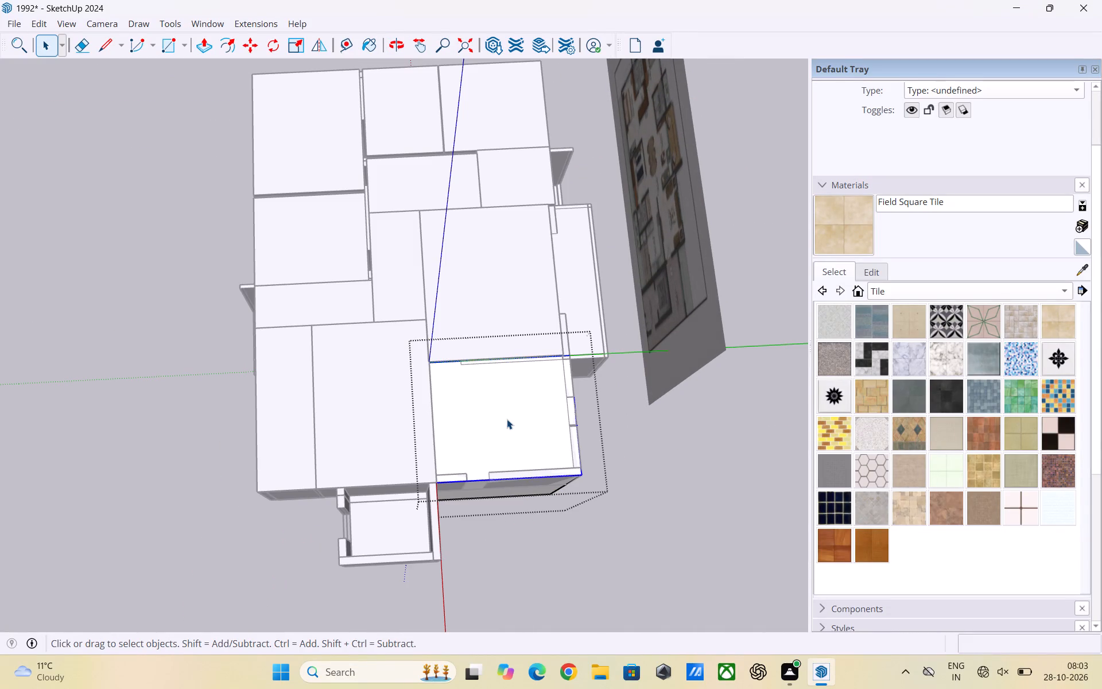
key(p)
click(507, 419)
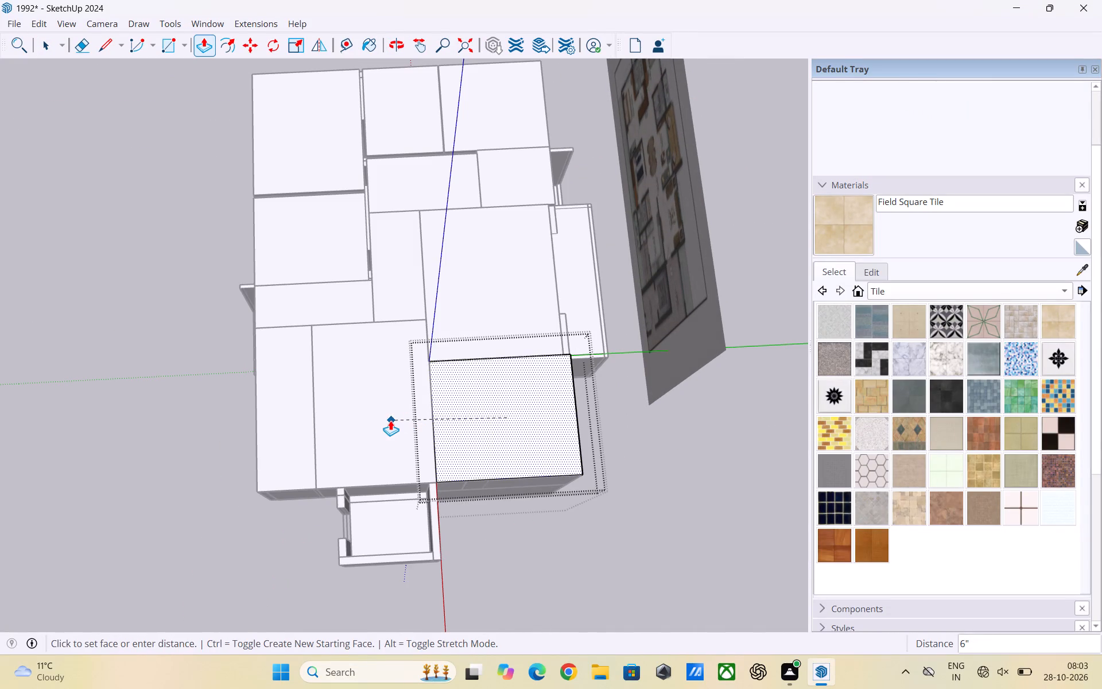
click(390, 420)
key(space)
click(709, 448)
scroll(545, 450, down, 4)
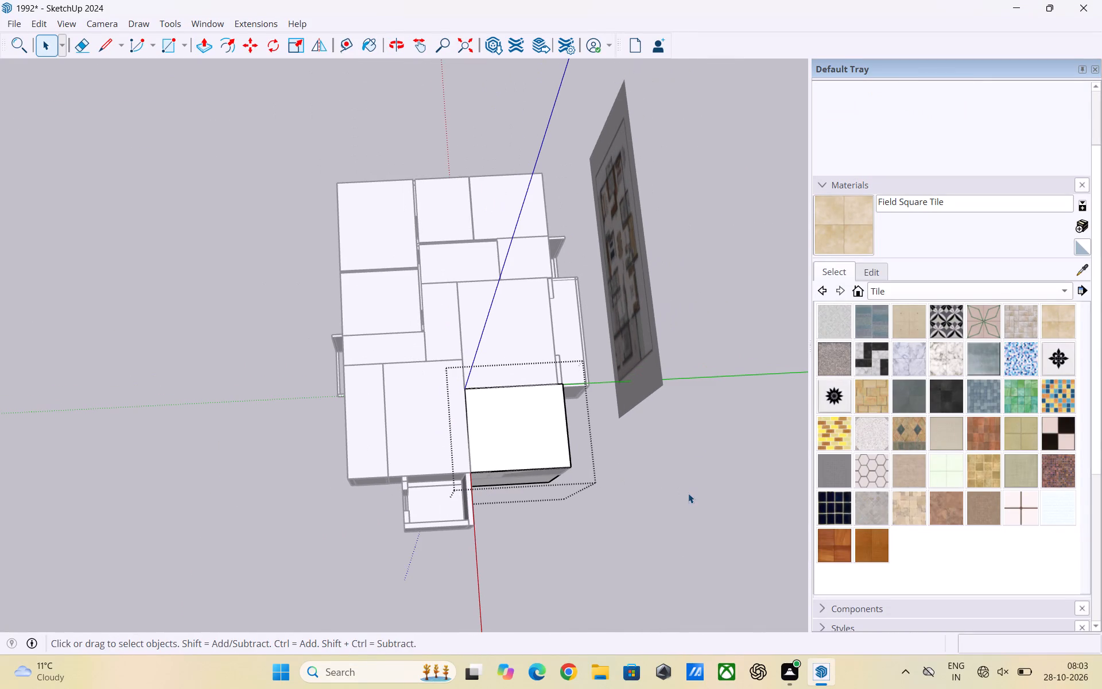
click(688, 493)
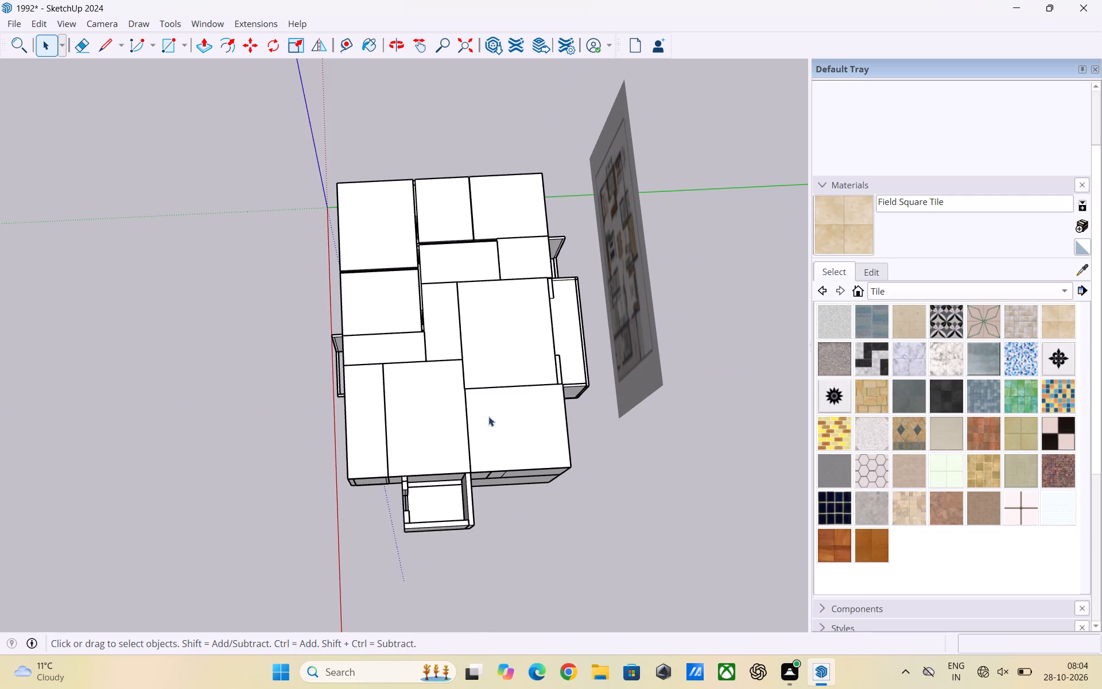
Save the model as 1992 in SketchUp format on the Desktop, replacing the existing file.
scroll(482, 404, up, 3)
scroll(481, 385, down, 6)
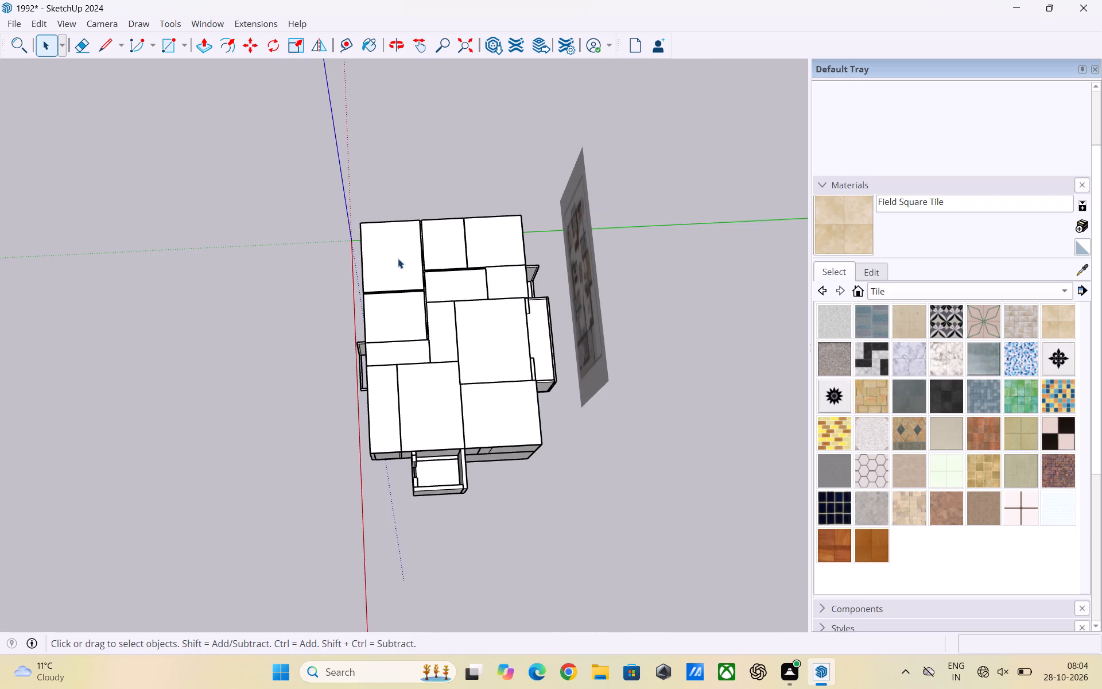
click(12, 26)
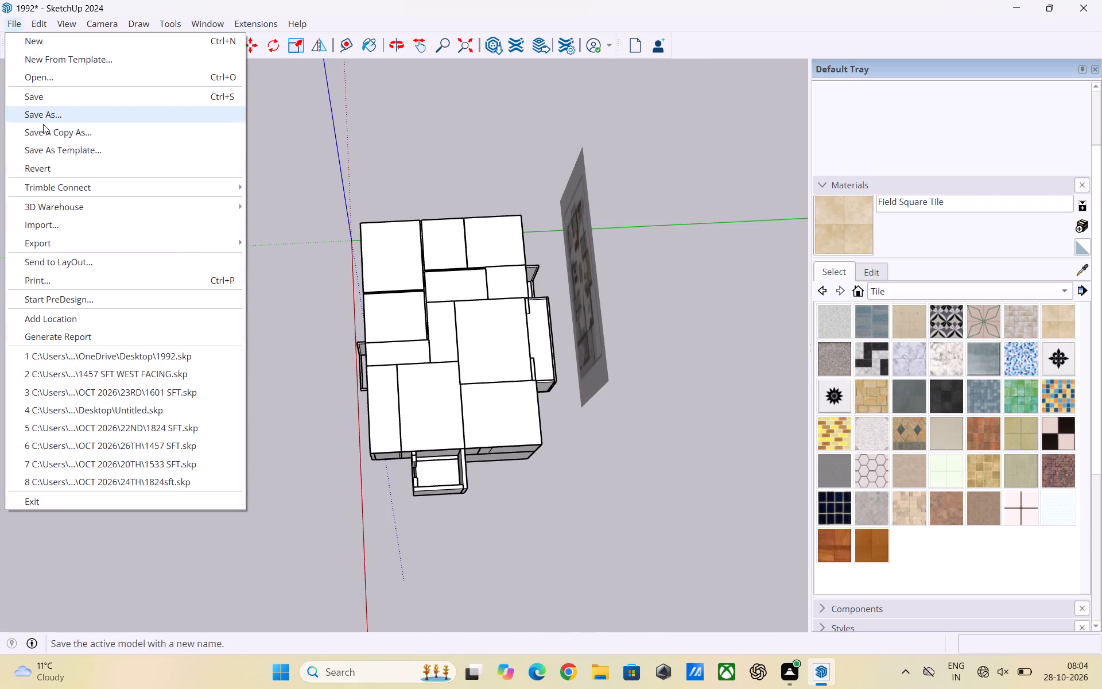
click(52, 122)
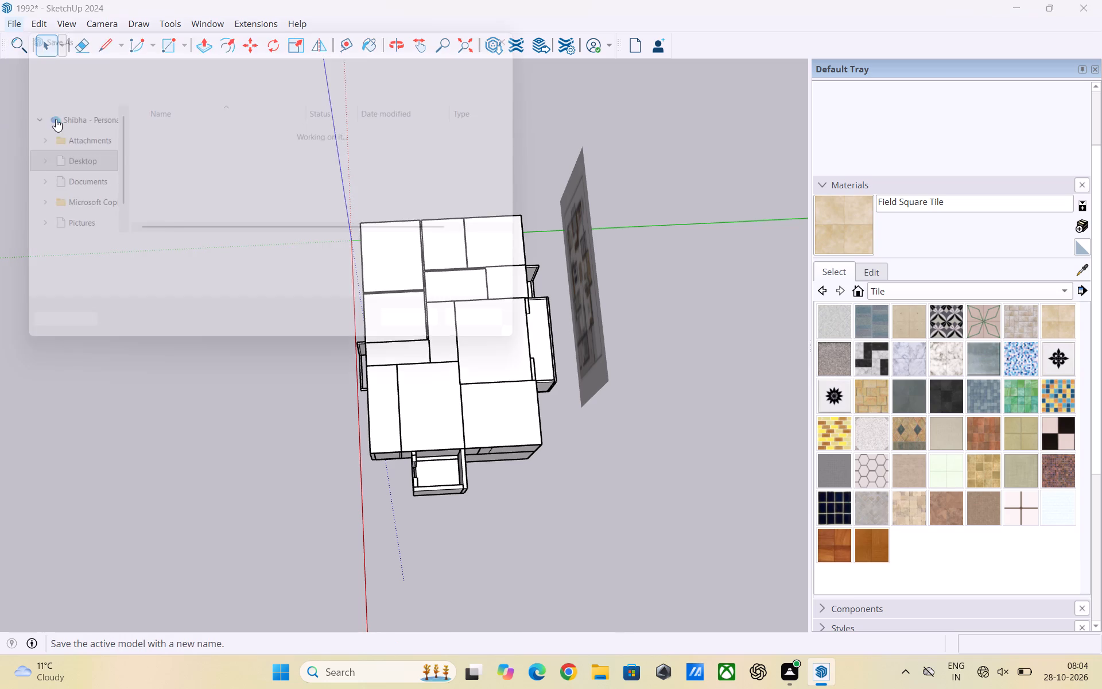
click(424, 332)
click(584, 335)
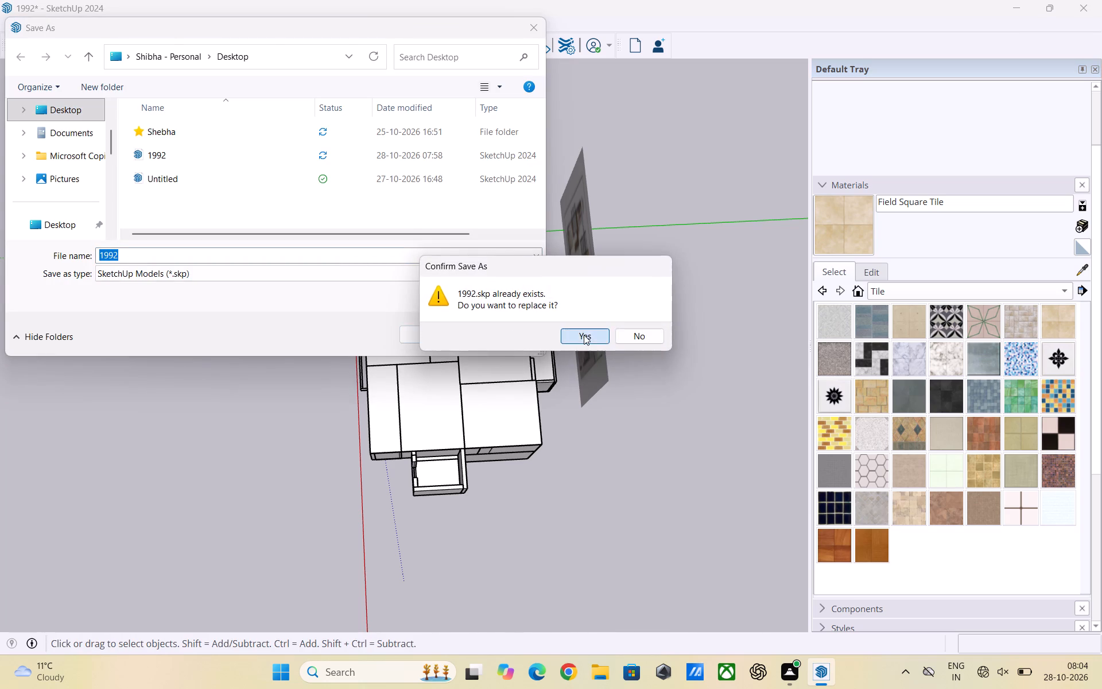
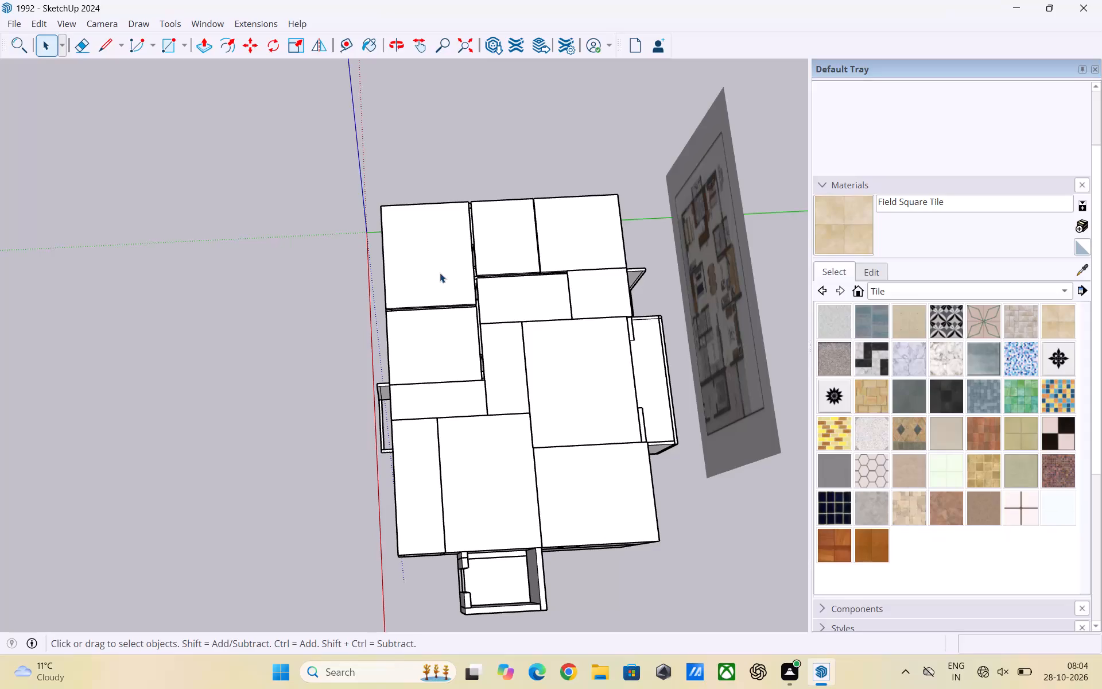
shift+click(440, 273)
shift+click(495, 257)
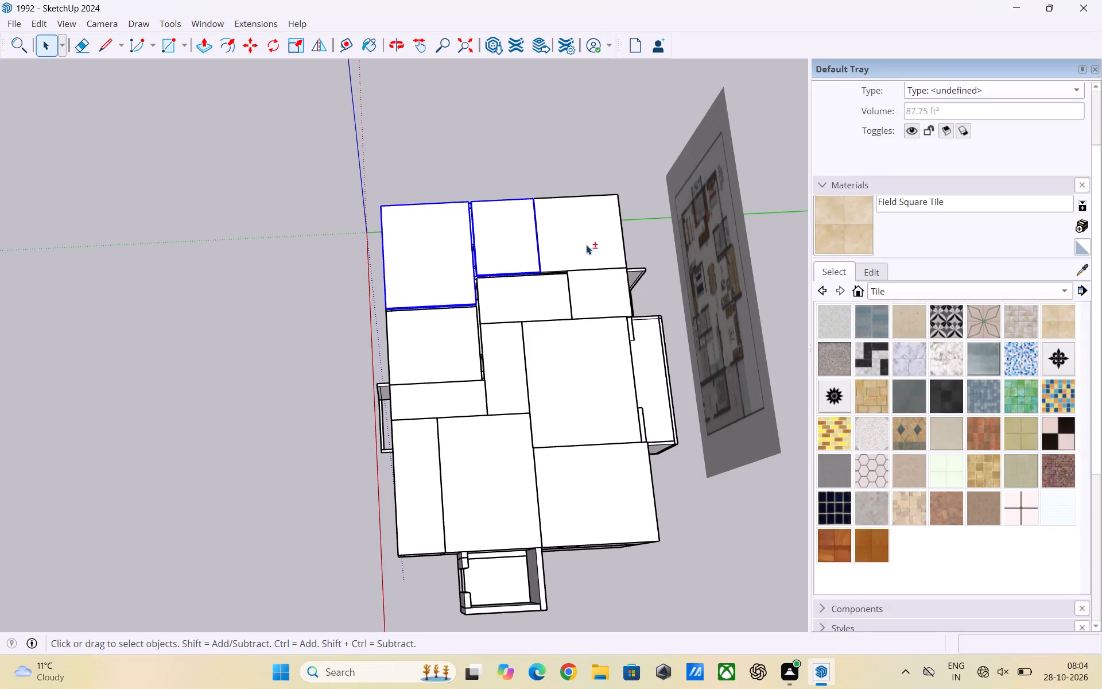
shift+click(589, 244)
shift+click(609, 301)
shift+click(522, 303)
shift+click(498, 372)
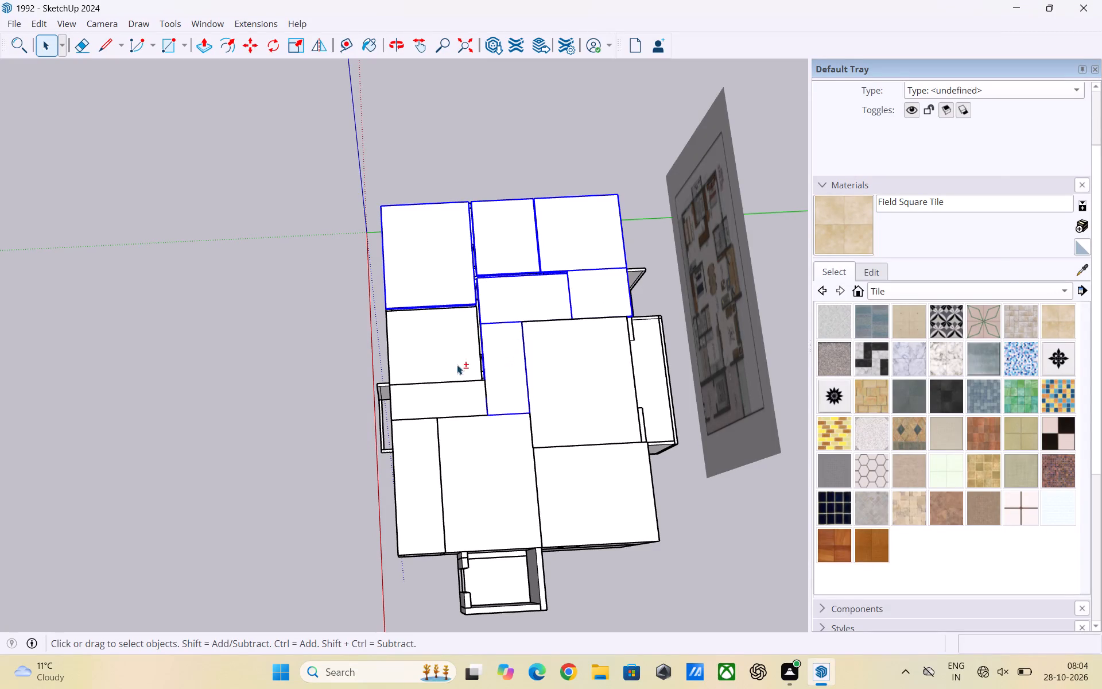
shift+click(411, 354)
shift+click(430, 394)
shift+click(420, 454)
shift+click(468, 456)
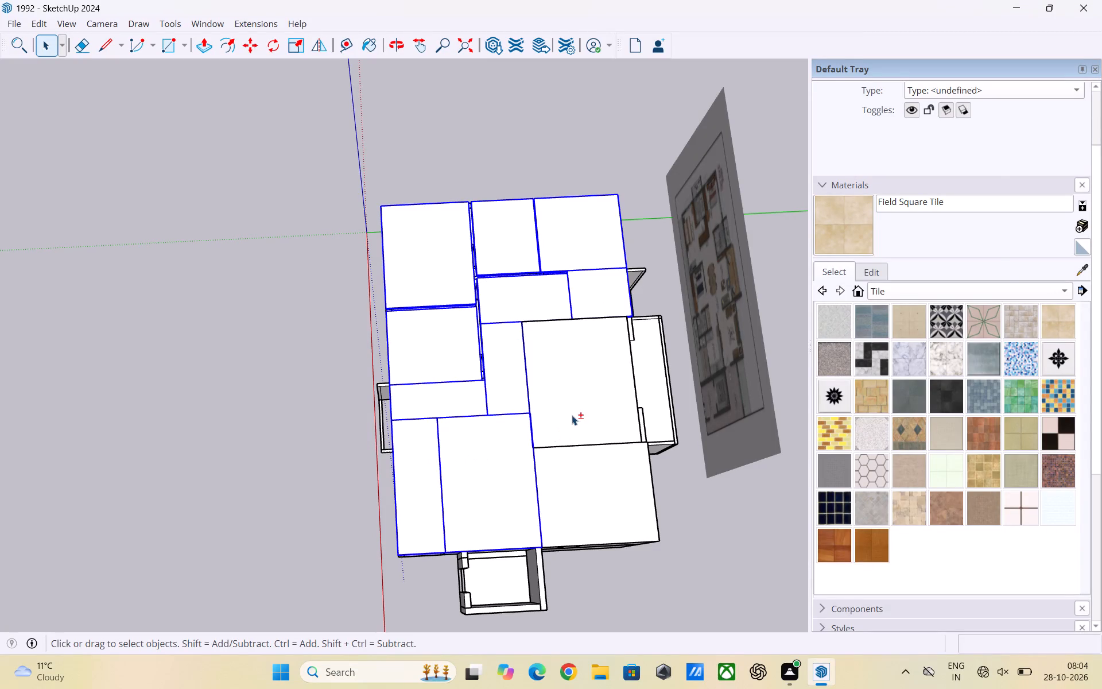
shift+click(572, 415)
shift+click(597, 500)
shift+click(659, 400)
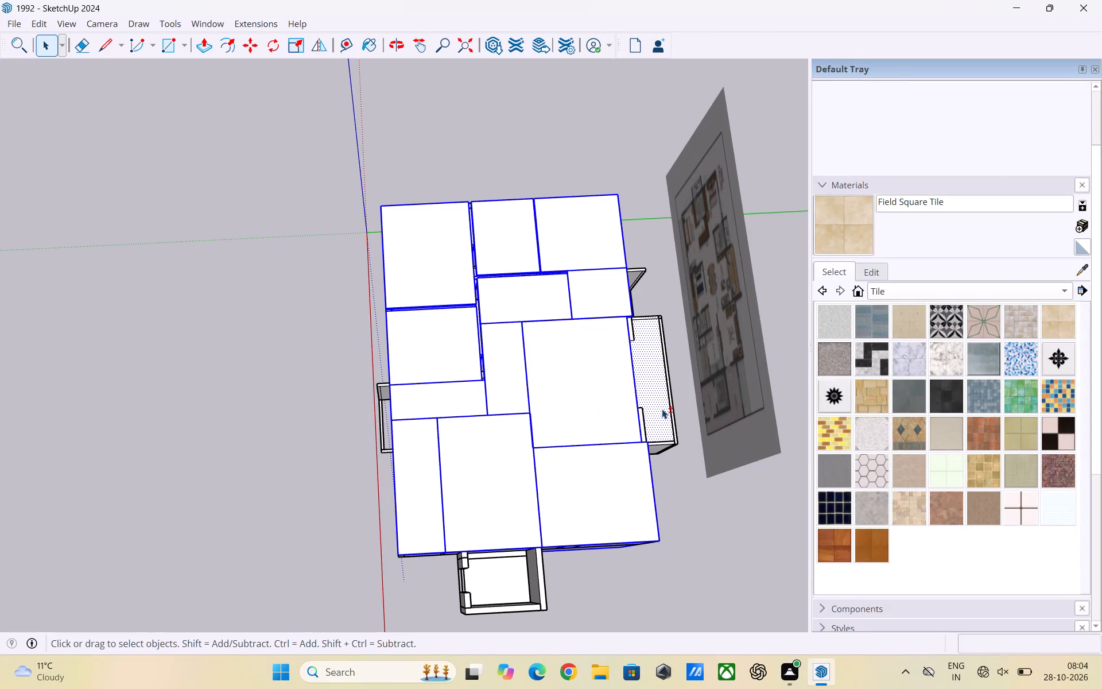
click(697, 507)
Make a group from the open balcony's top face and its edges beside the large central ceiling slab.
double_click(645, 384)
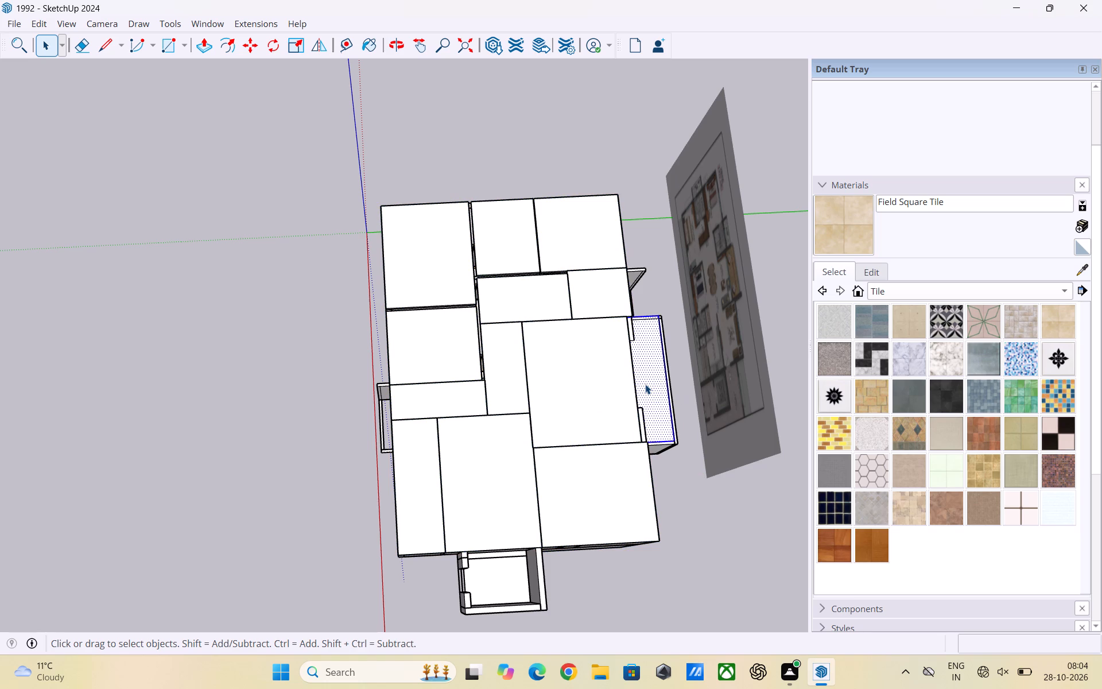
right_click(645, 384)
click(673, 522)
click(732, 539)
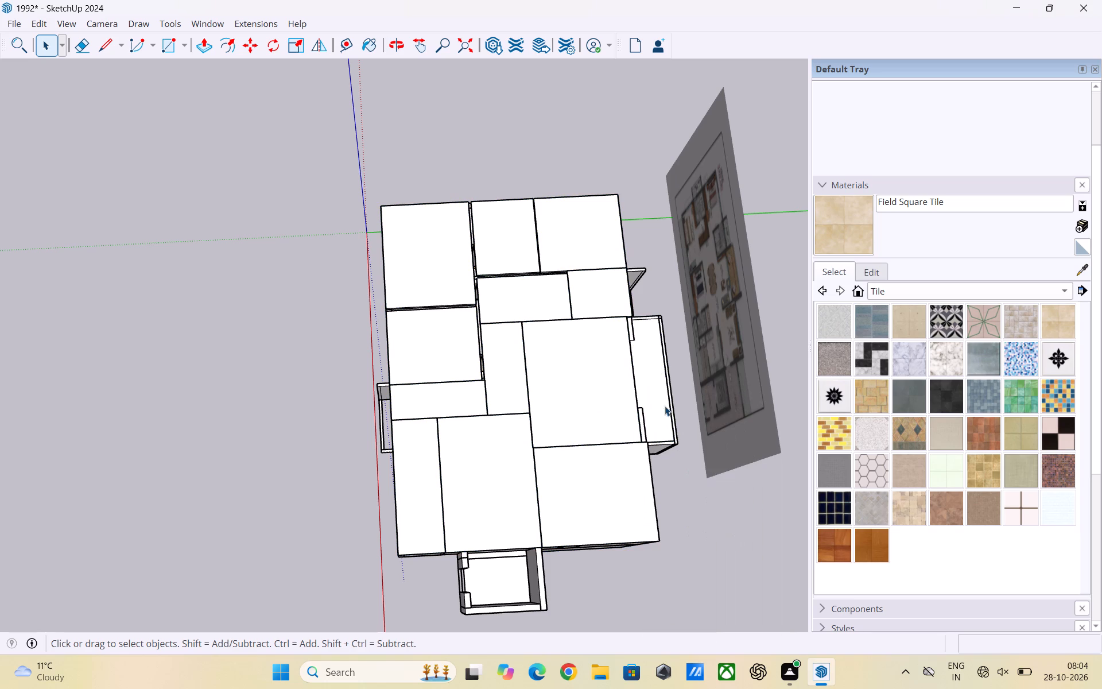
Push/Pull the balcony group's face to the level of the adjoining ceiling slab.
triple_click(661, 405)
key(p)
click(661, 405)
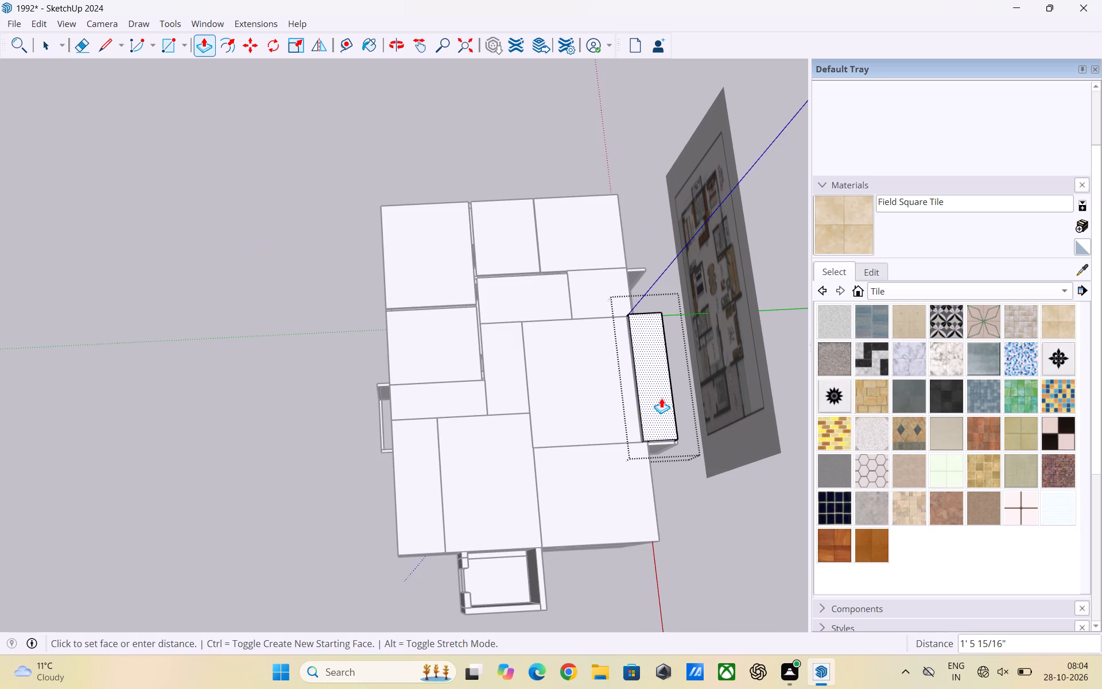
click(564, 404)
key(space)
click(712, 539)
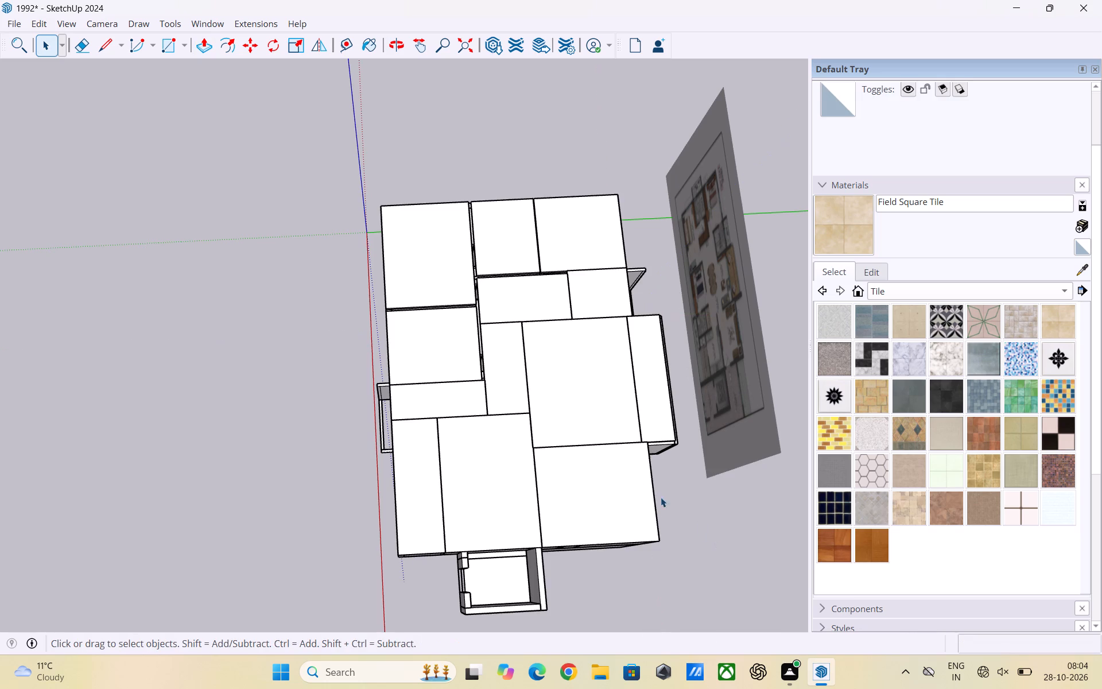
Hide all the room ceiling slabs together with the balcony slab to expose the interior.
click(433, 285)
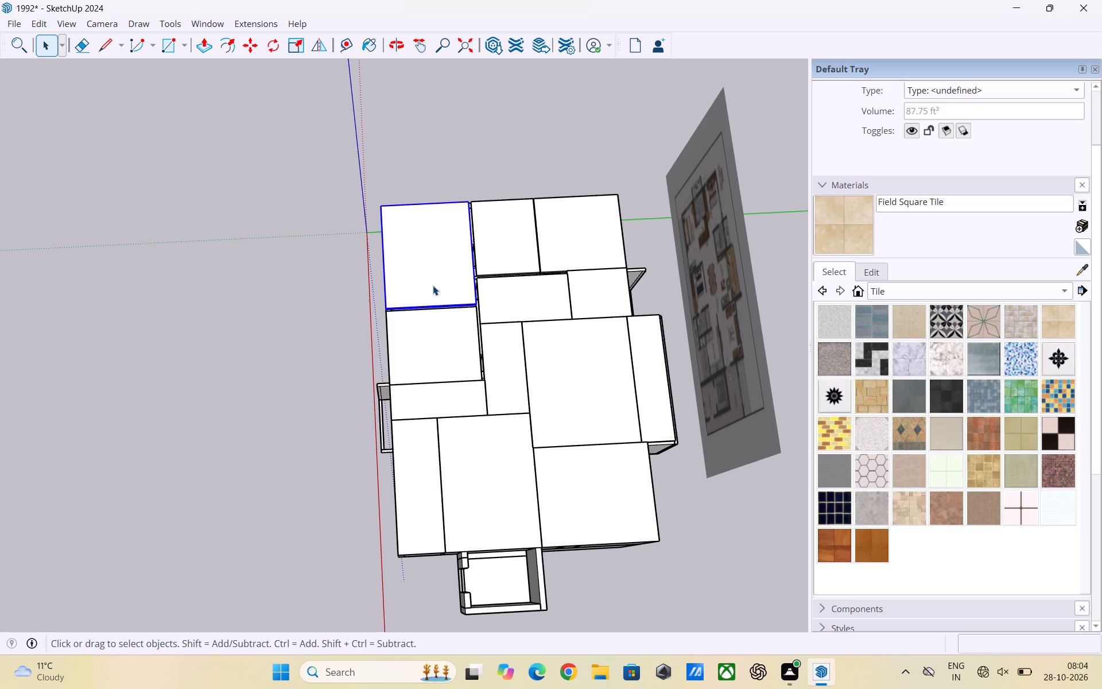
shift+click(480, 250)
shift+click(600, 237)
shift+click(597, 296)
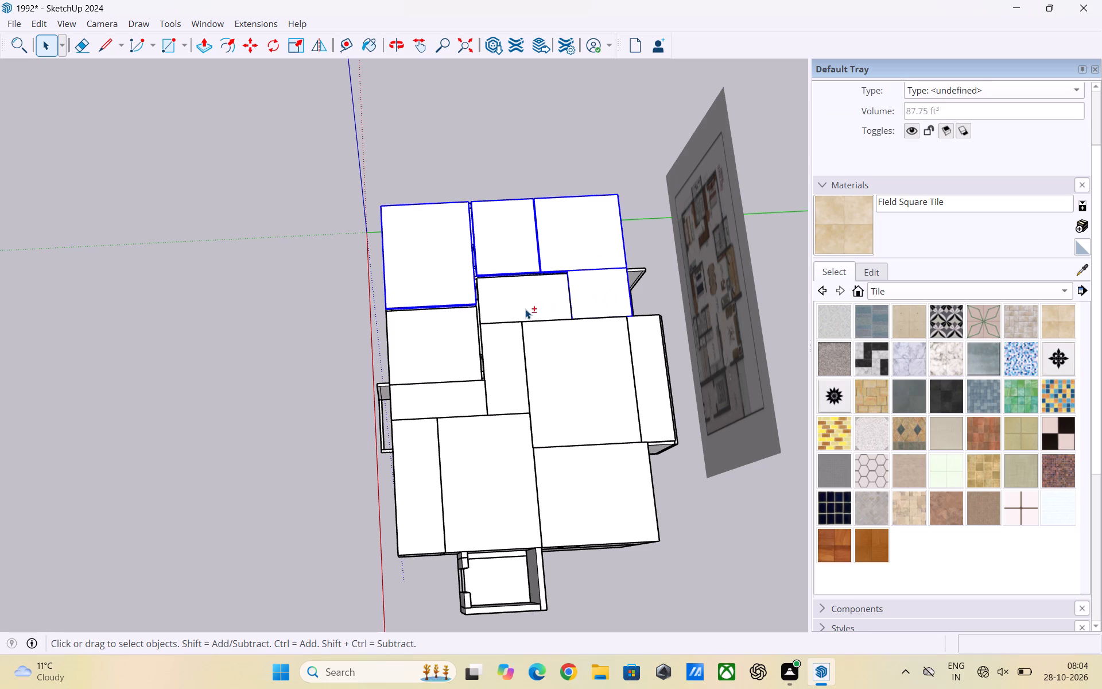
shift+click(523, 308)
shift+click(493, 355)
shift+click(419, 337)
shift+click(435, 400)
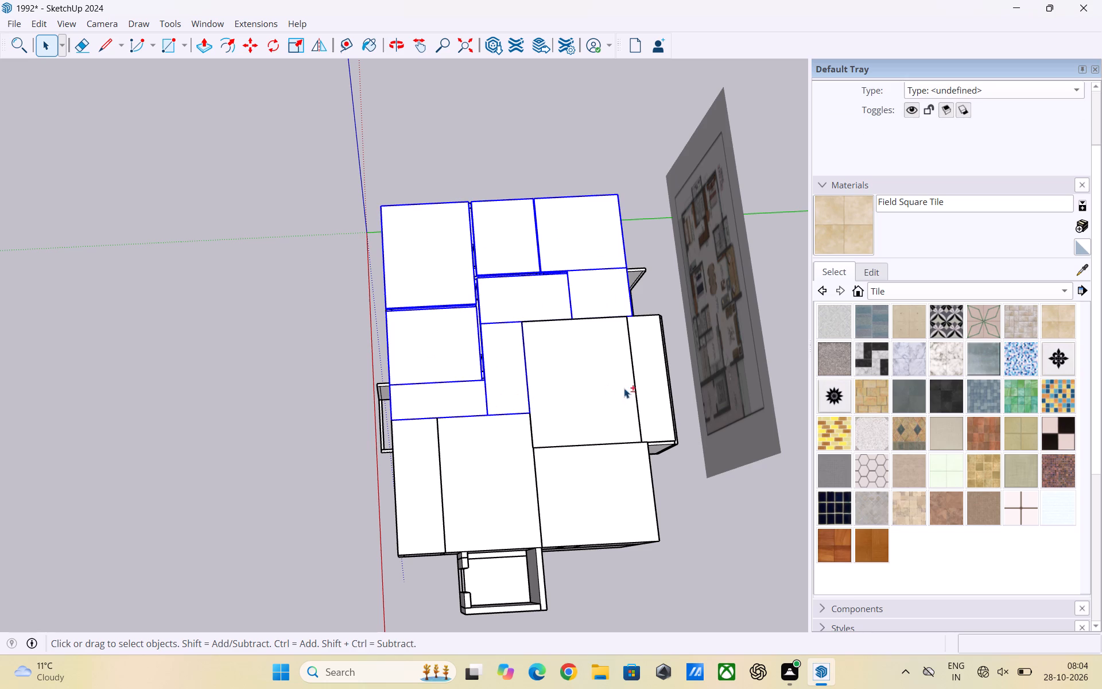
shift+click(602, 388)
shift+click(663, 382)
shift+click(616, 515)
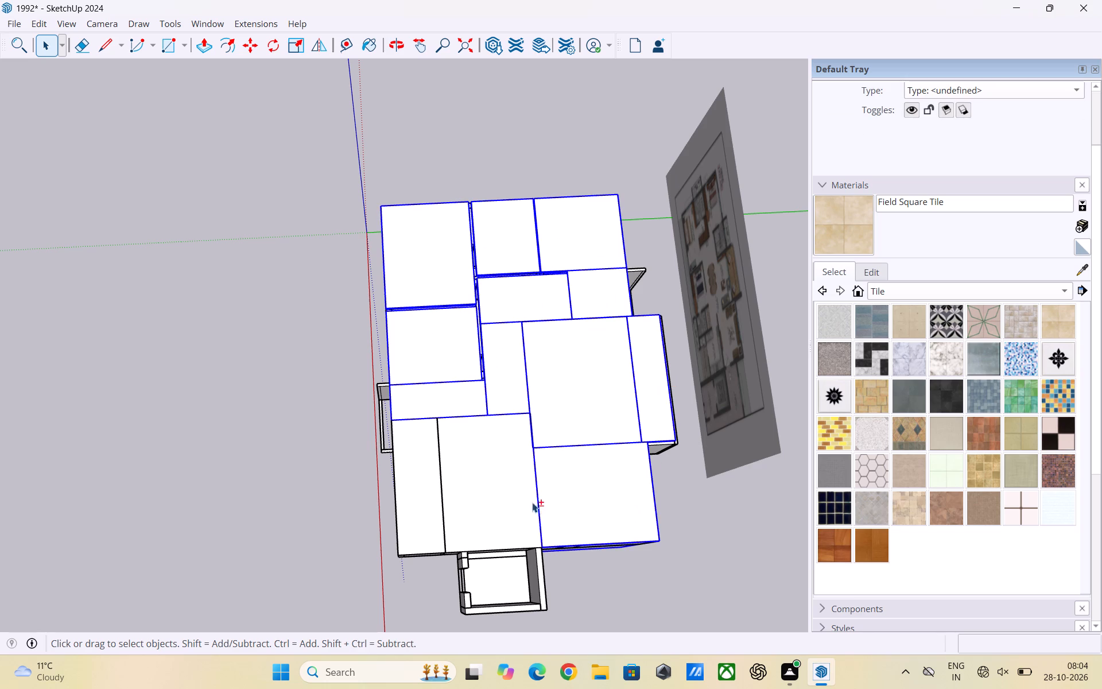
shift+click(491, 497)
shift+click(422, 486)
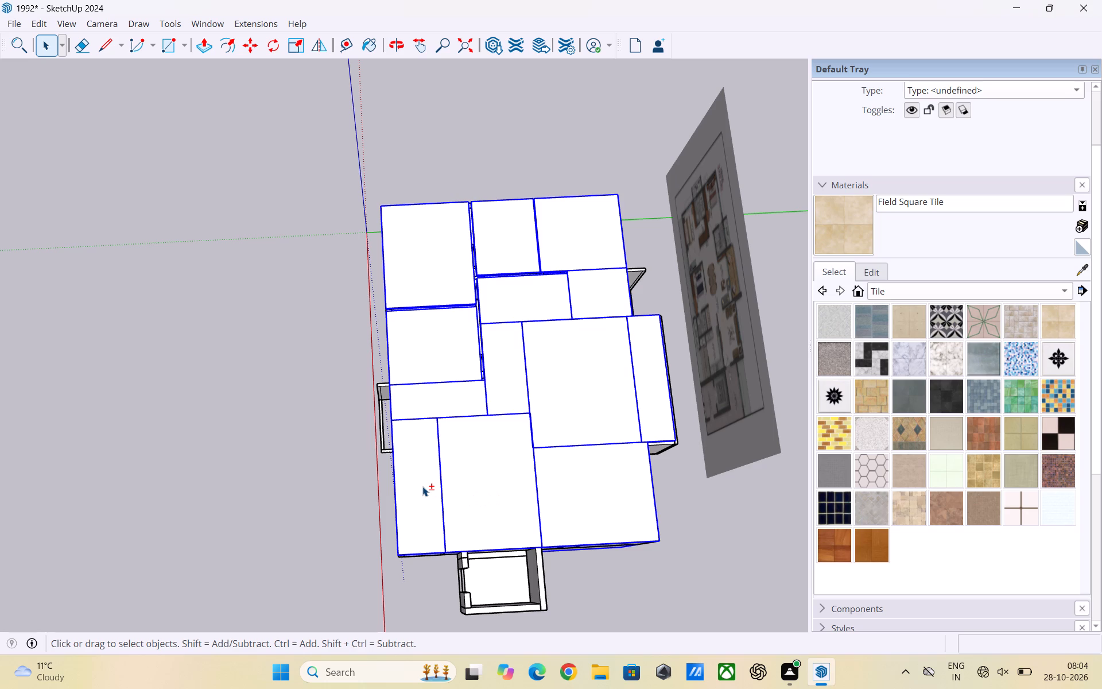
right_click(470, 454)
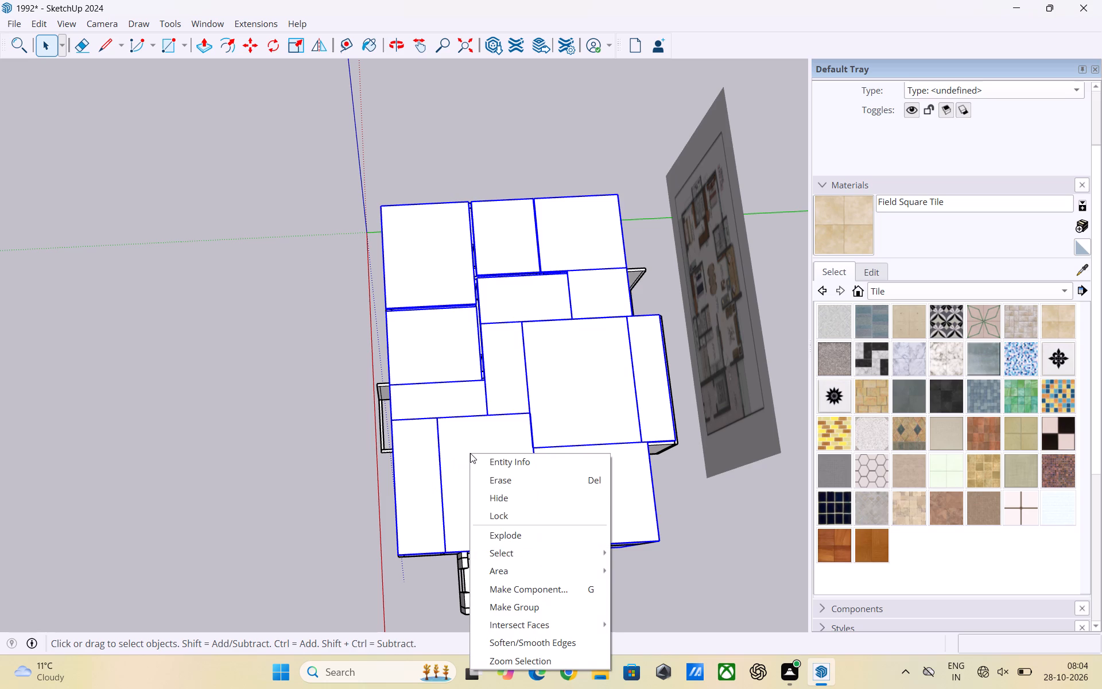
click(487, 502)
Delete the upright floor plan reference image standing beside the house.
scroll(348, 357, down, 6)
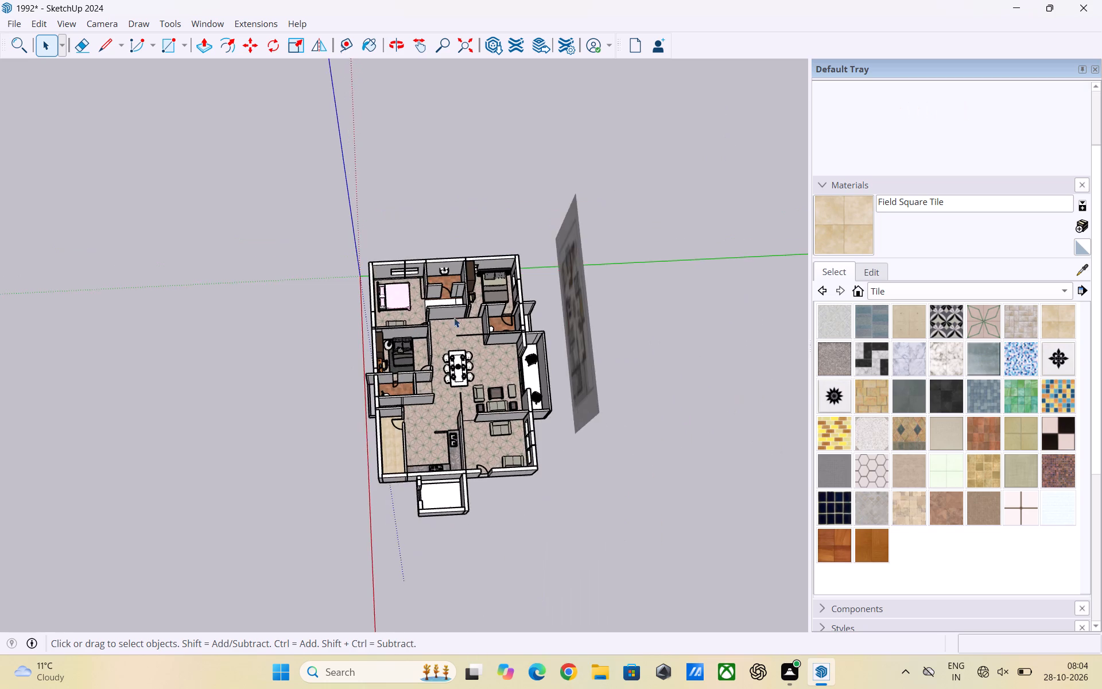
scroll(454, 318, down, 3)
middle_drag(484, 462, 561, 408)
scroll(547, 326, up, 3)
click(554, 309)
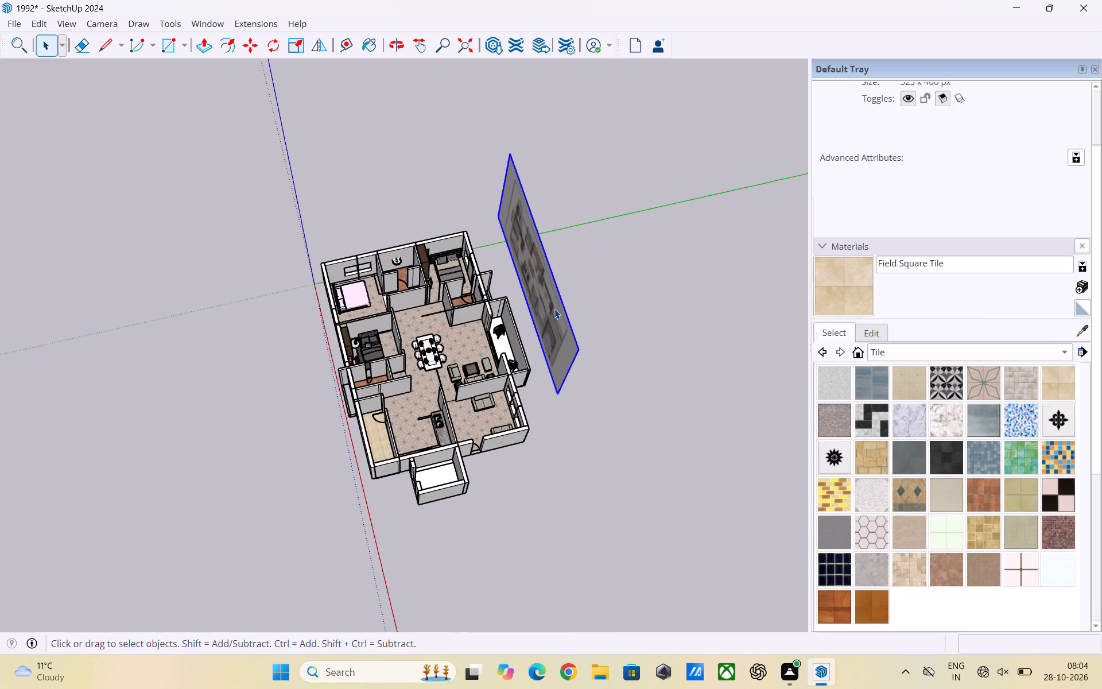
key(Delete)
Paint the floor of the small outer room beside the kitchen with Field Square Tile.
scroll(554, 313, up, 3)
middle_drag(420, 436, 772, 379)
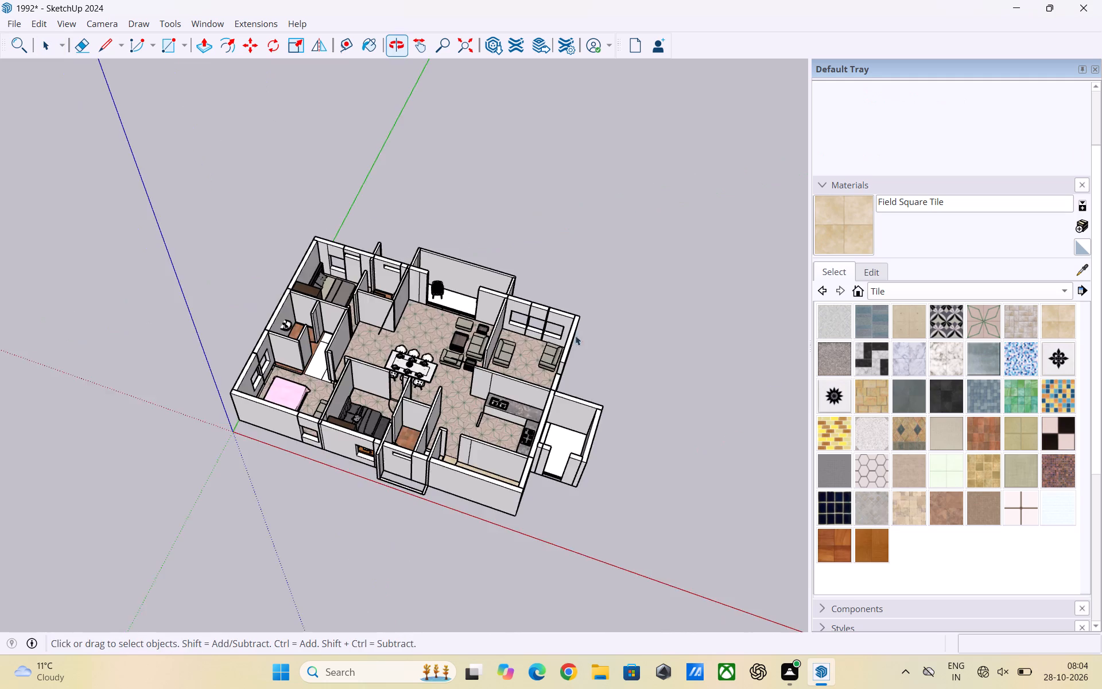
scroll(497, 351, down, 1)
scroll(497, 351, up, 2)
scroll(447, 342, down, 6)
middle_drag(332, 389, 396, 505)
scroll(447, 318, up, 4)
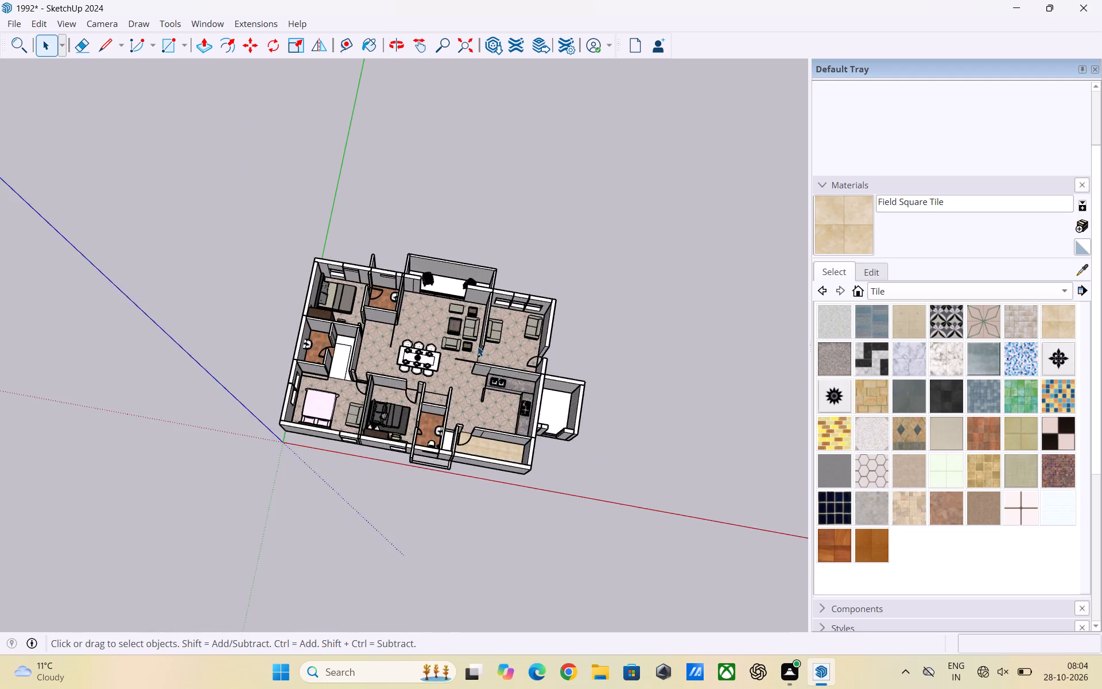
scroll(478, 346, up, 2)
middle_drag(476, 371, 534, 377)
scroll(602, 415, up, 4)
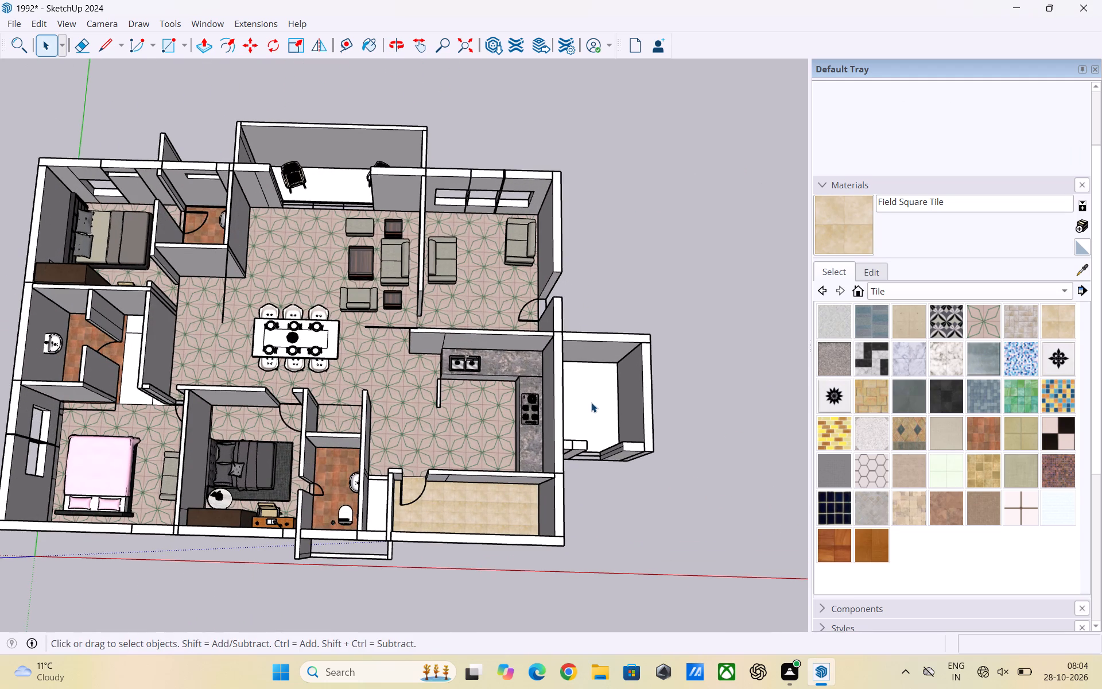
click(591, 402)
double_click(591, 402)
click(591, 402)
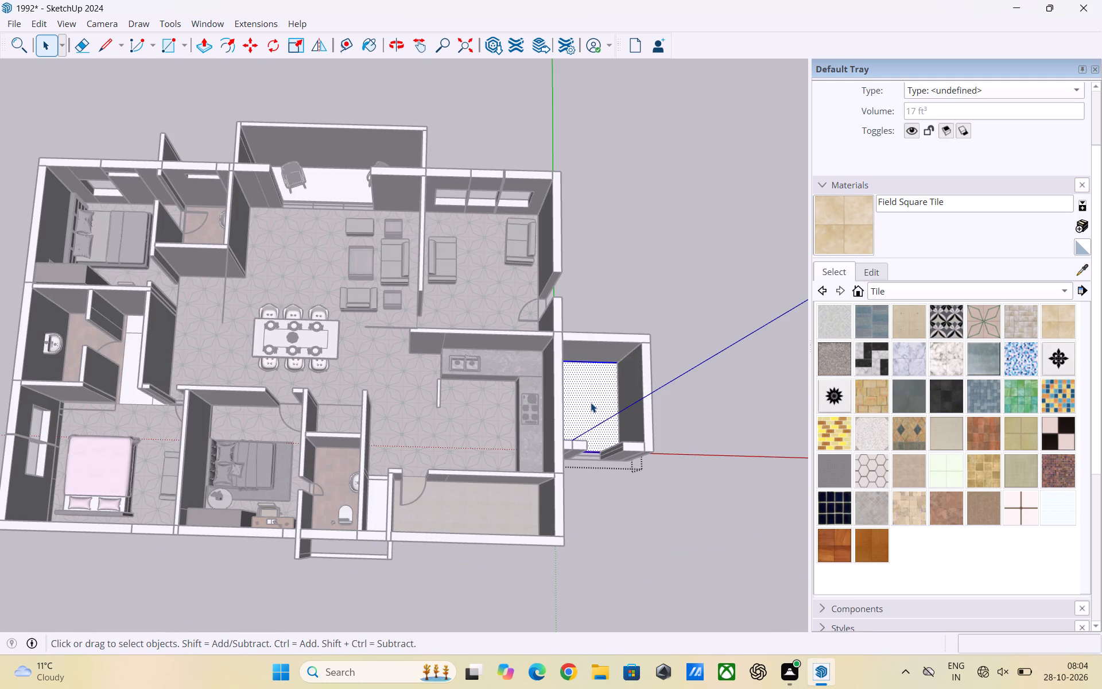
click(829, 227)
click(599, 385)
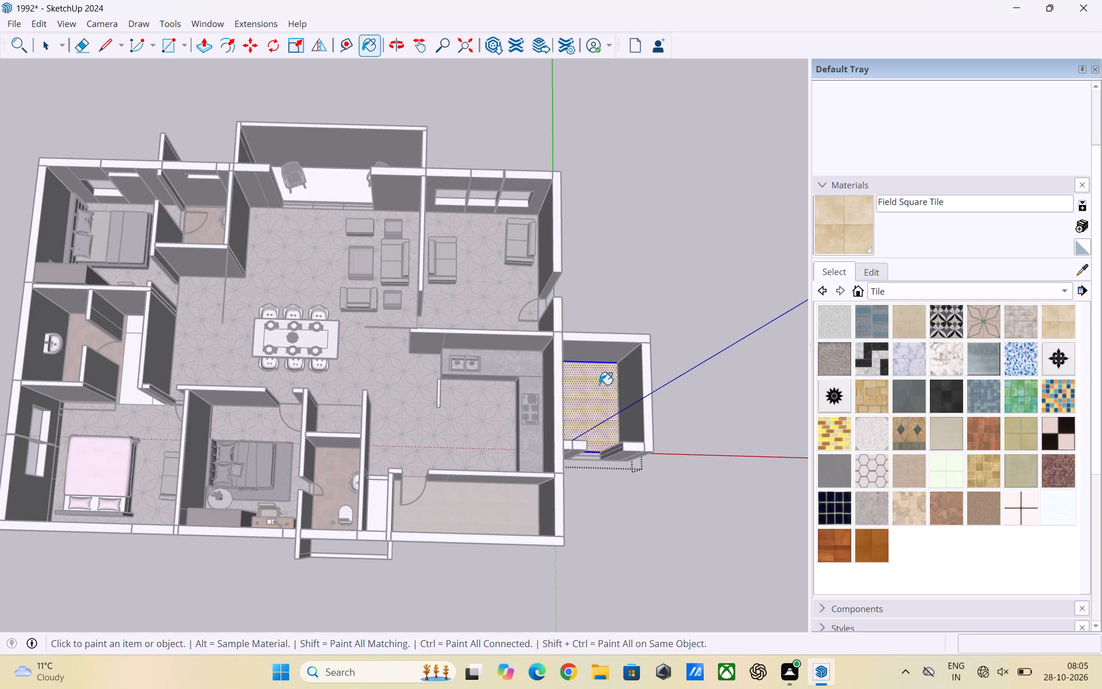
key(space)
click(705, 250)
Paint the floor of the balcony with the two chairs with Field Square Tile.
scroll(689, 251, down, 3)
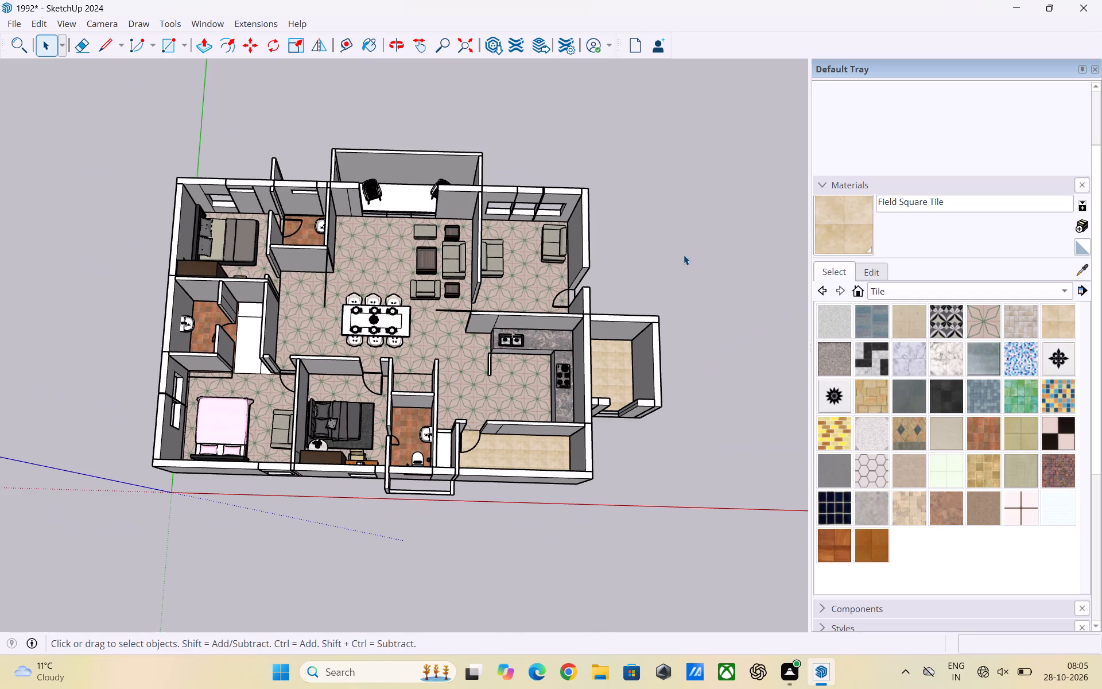
middle_drag(390, 206, 390, 299)
triple_click(405, 183)
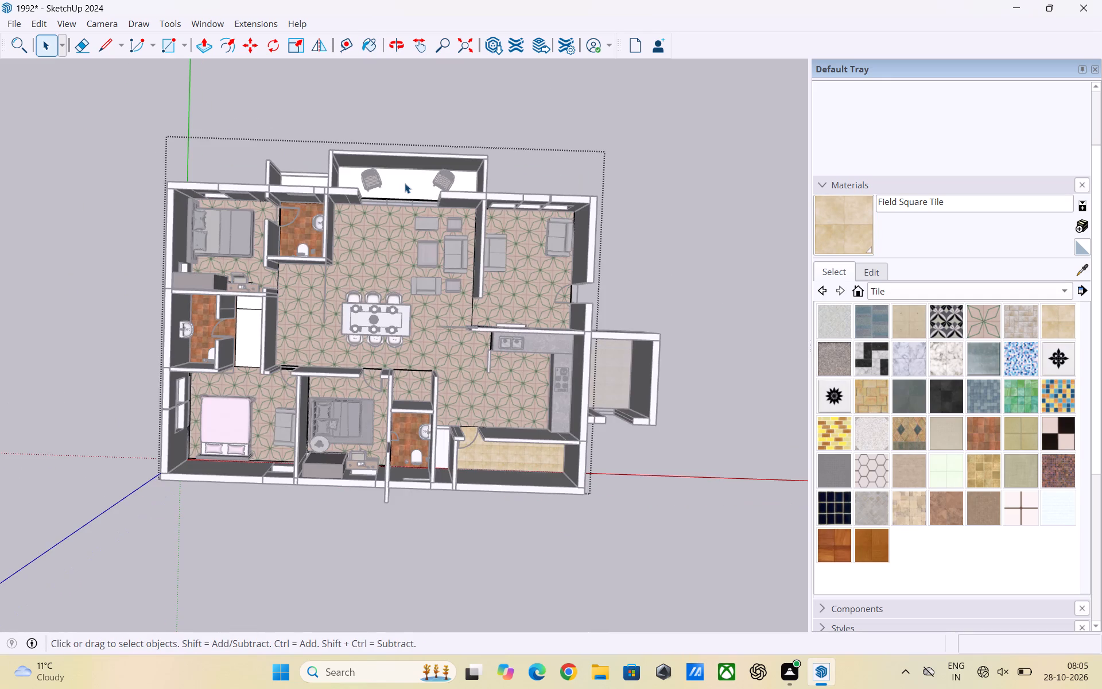
click(405, 183)
click(405, 183)
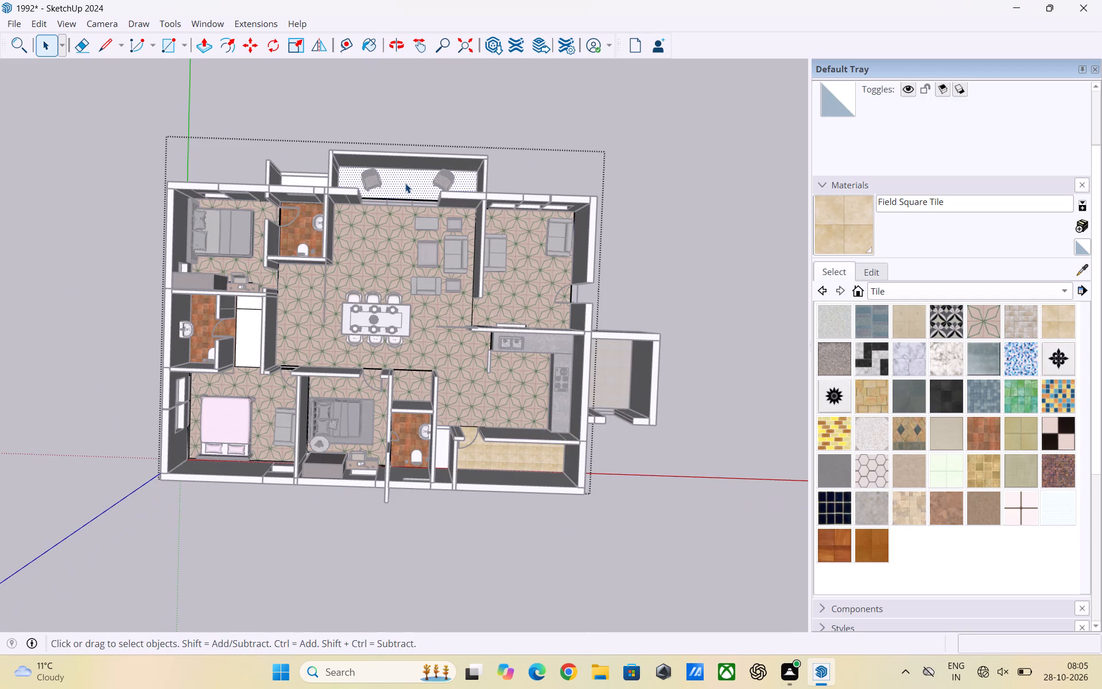
click(835, 232)
click(406, 188)
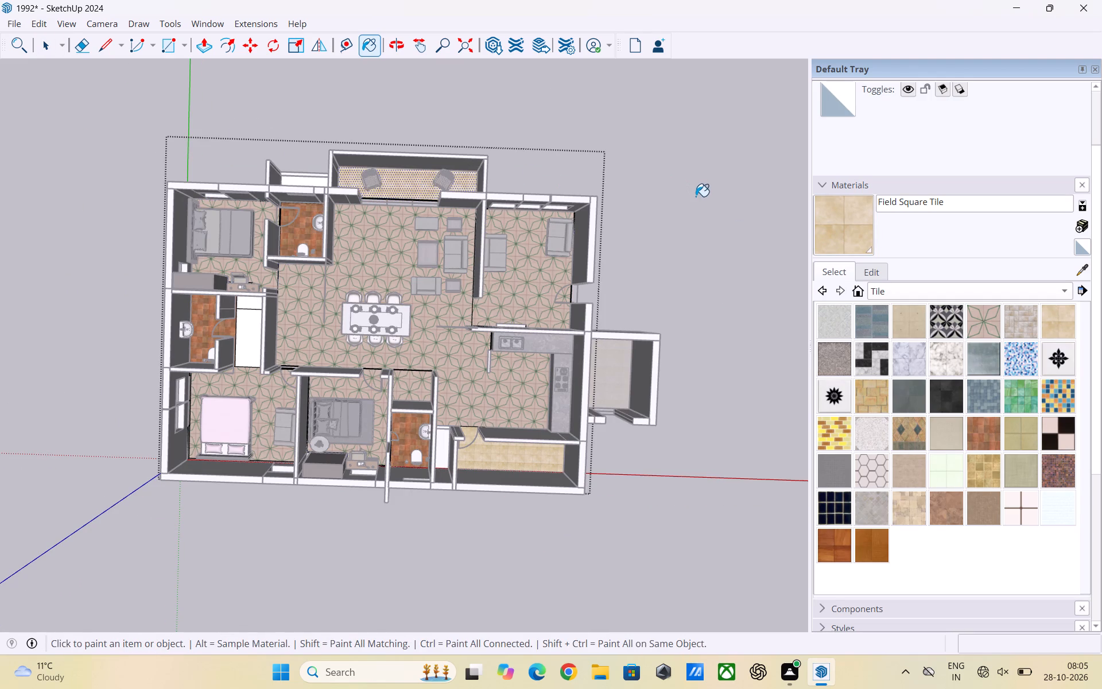
key(space)
click(696, 201)
Capture a rectangular screenshot of the whole furnished house interior, seen from above at an angle.
scroll(645, 223, down, 2)
scroll(366, 343, down, 1)
middle_drag(366, 343, 366, 343)
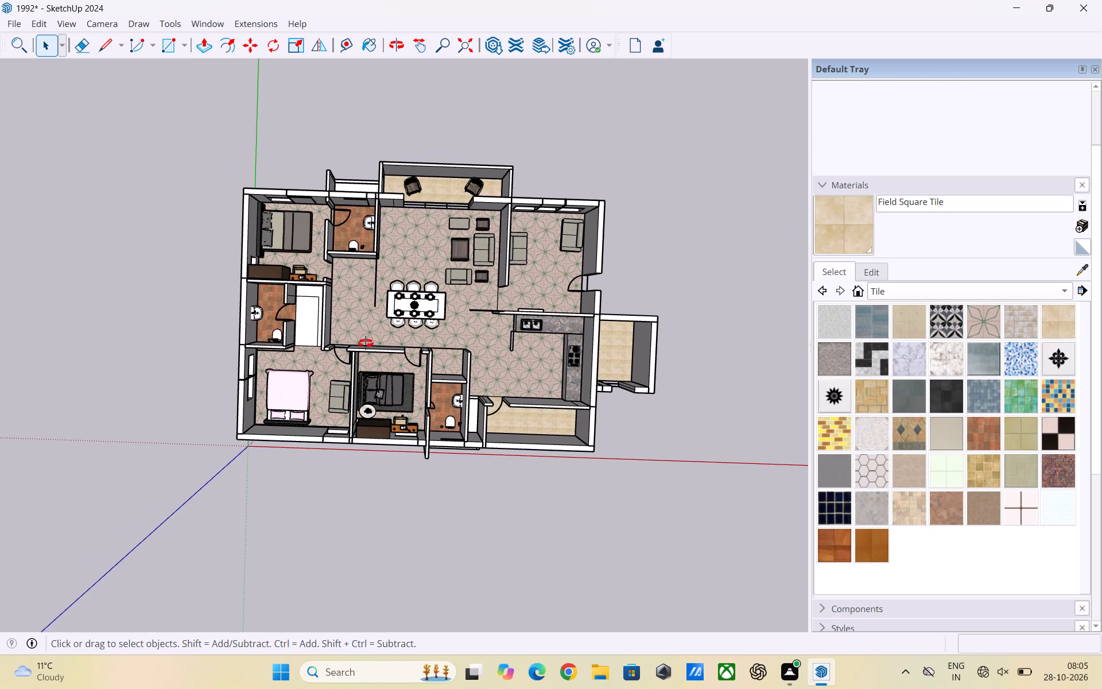
middle_drag(366, 343, 402, 202)
scroll(483, 308, up, 2)
middle_drag(495, 432, 412, 386)
scroll(411, 438, up, 2)
middle_drag(411, 434, 414, 434)
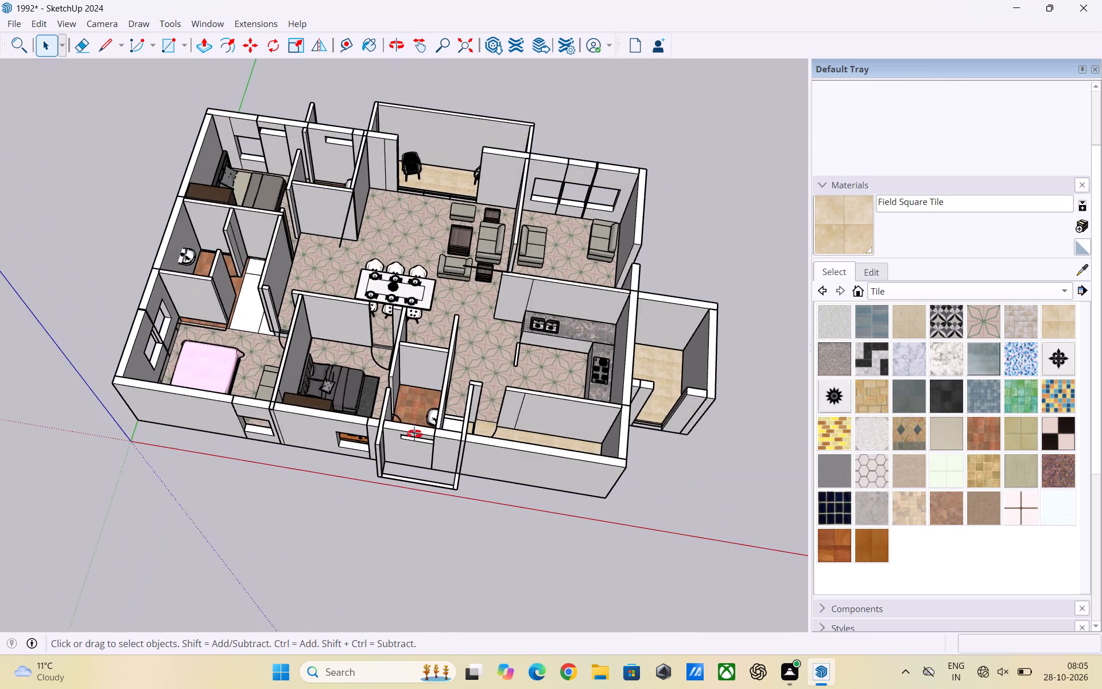
middle_drag(414, 434, 455, 408)
scroll(440, 376, down, 3)
middle_drag(438, 389, 439, 449)
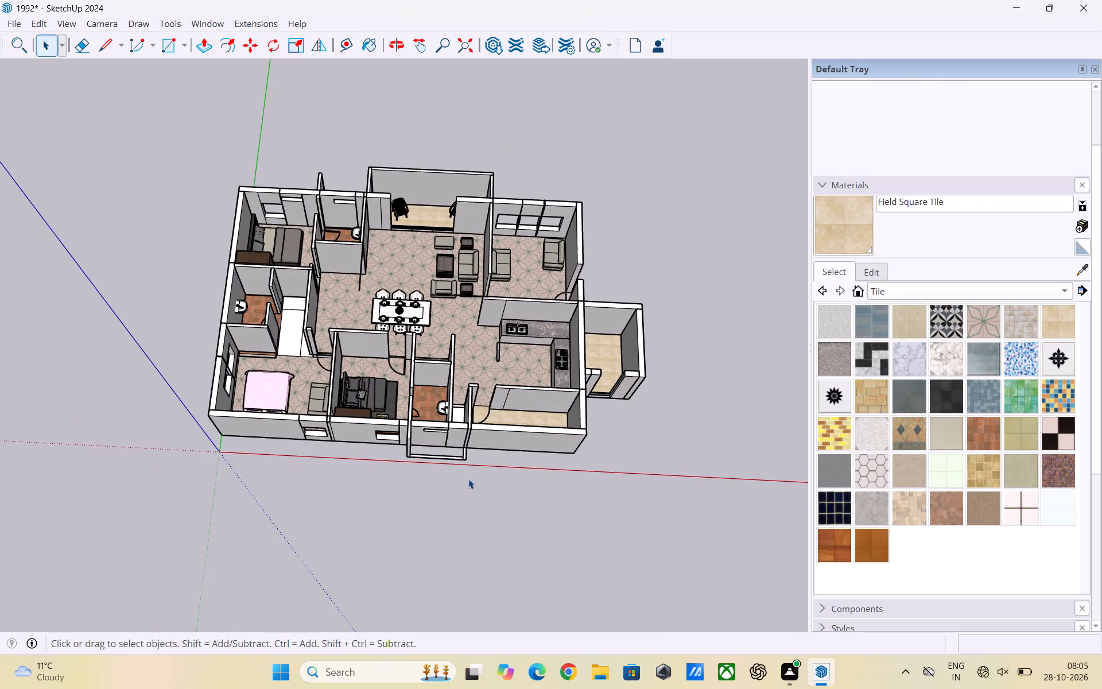
key(Pause)
key(Print)
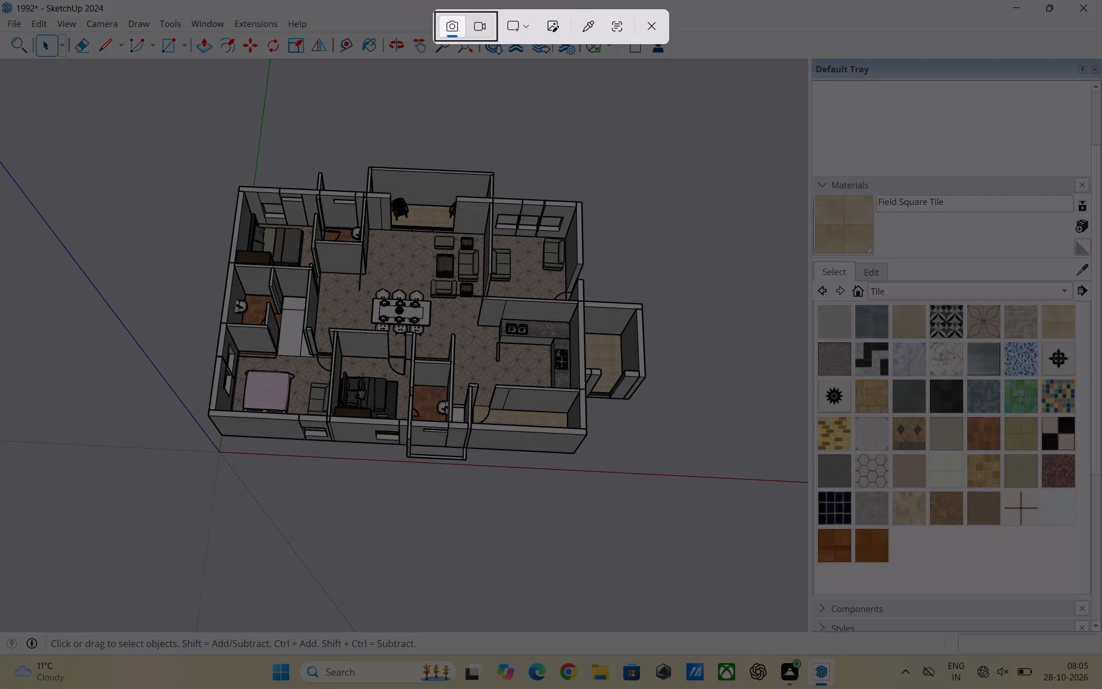
drag(130, 120, 702, 542)
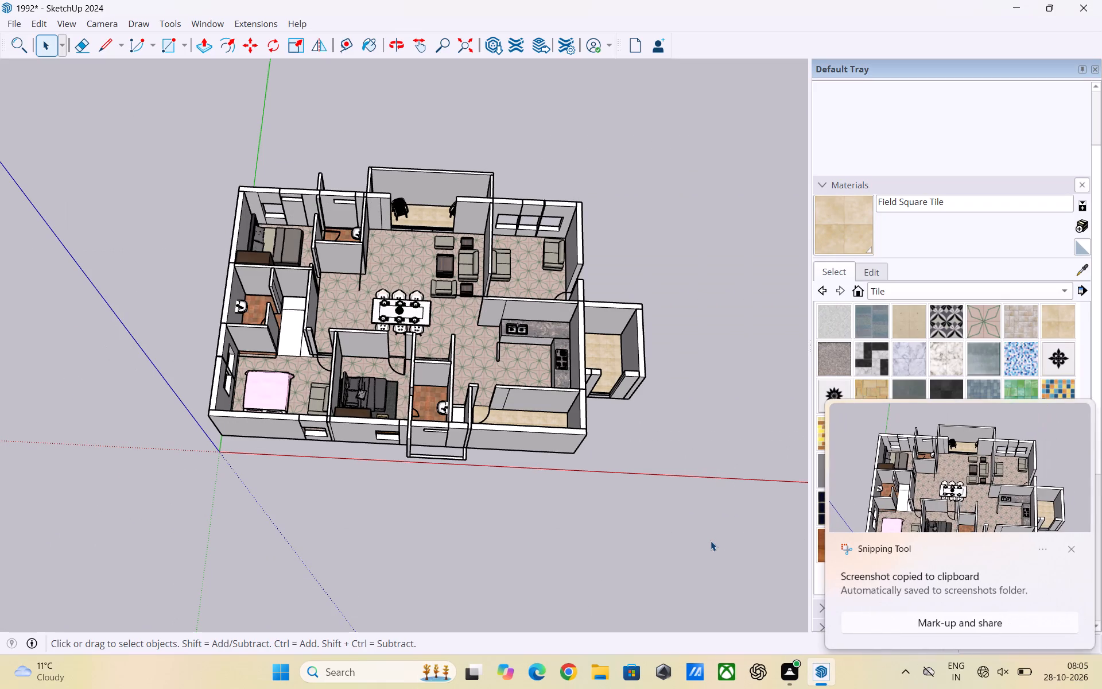